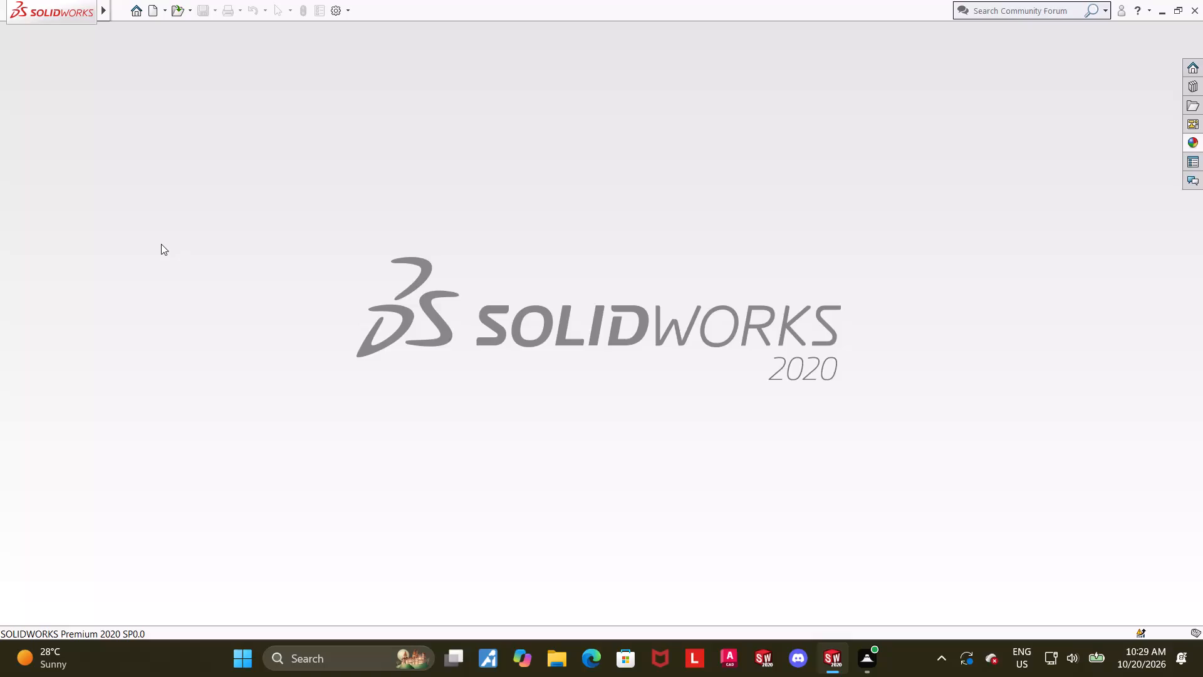
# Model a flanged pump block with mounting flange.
# Create a new part document.
pyautogui.click(150, 8)
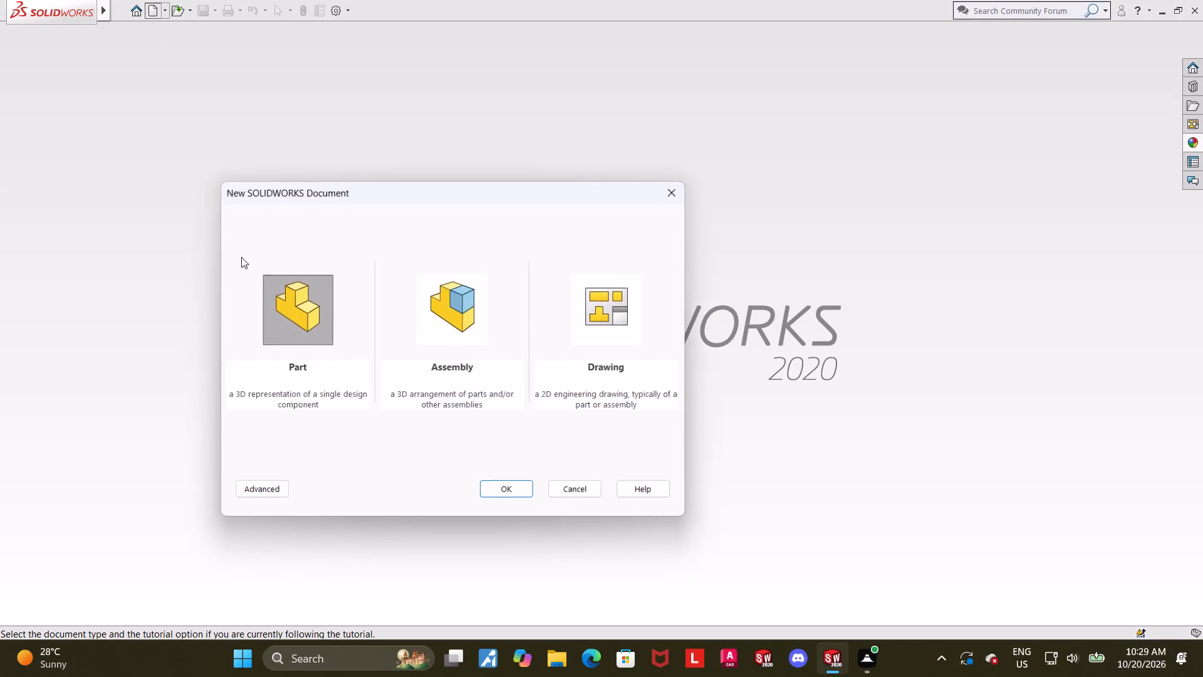
pyautogui.doubleClick(286, 320)
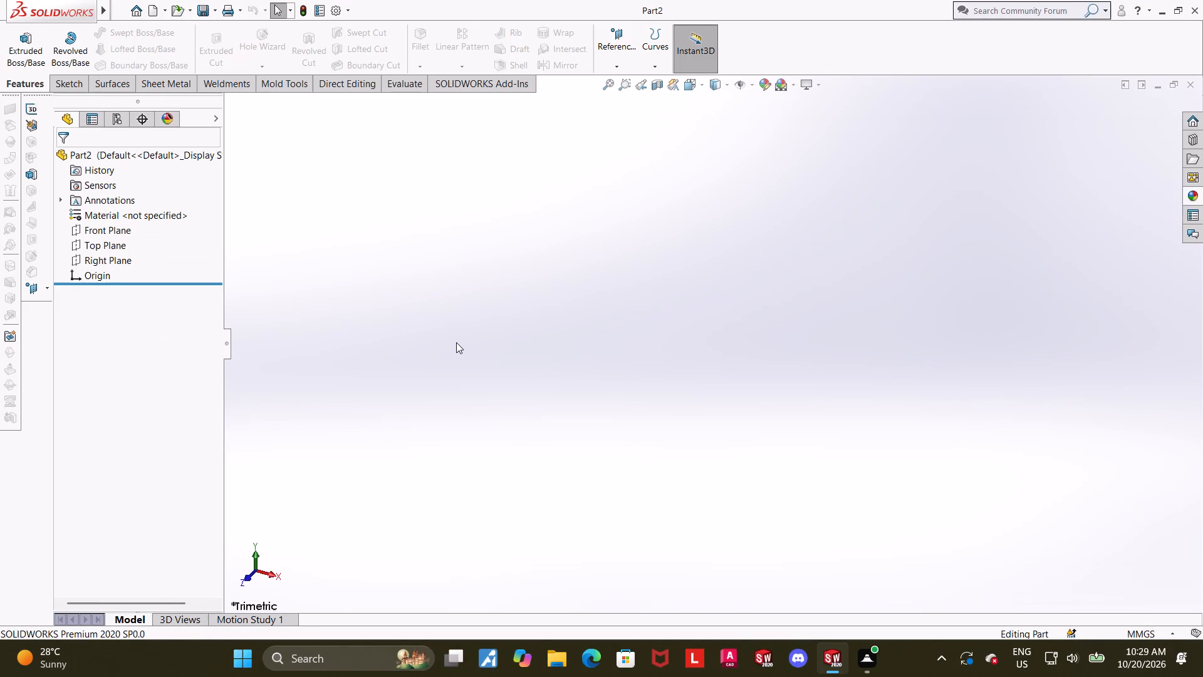
# Start a new sketch on the Right Plane.
pyautogui.click(101, 257)
pyautogui.click(110, 241)
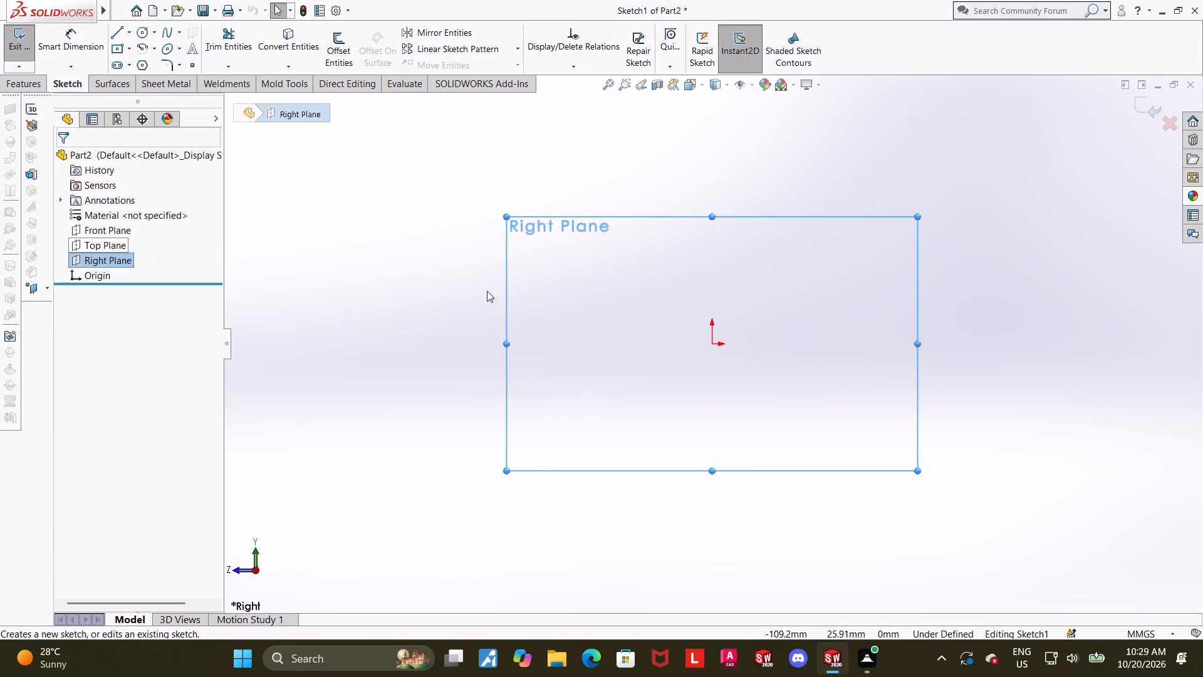
pyautogui.scroll(2, 779, 360)
pyautogui.scroll(-2, 943, 380)
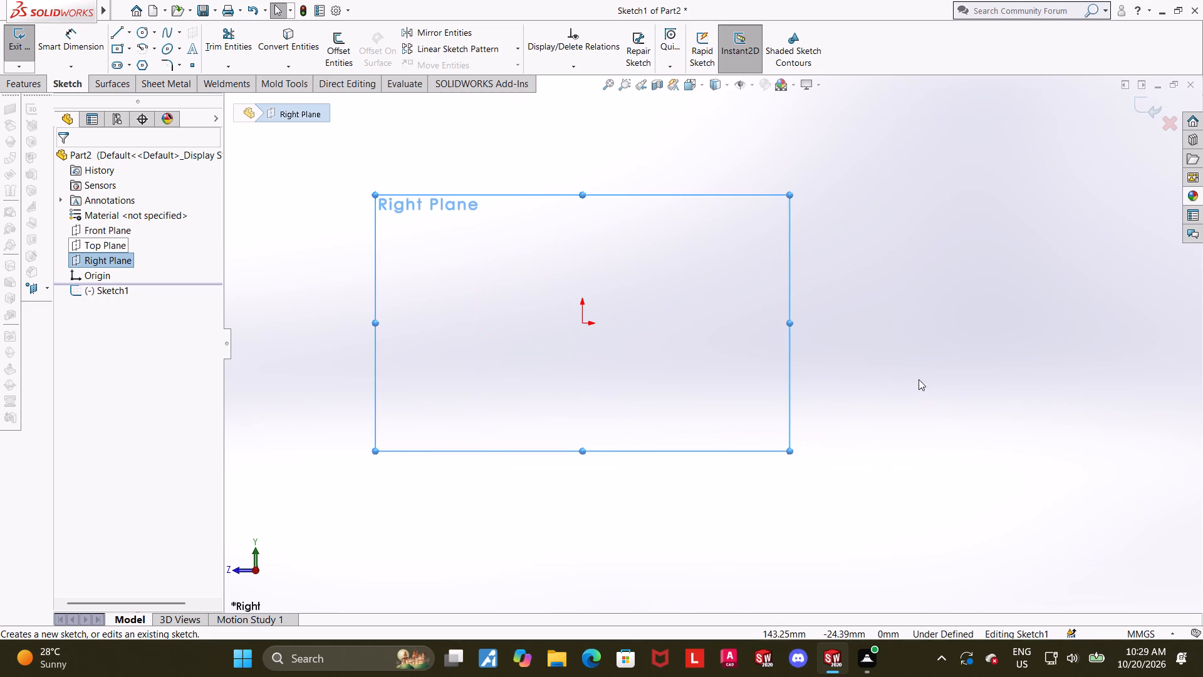
pyautogui.click(919, 379)
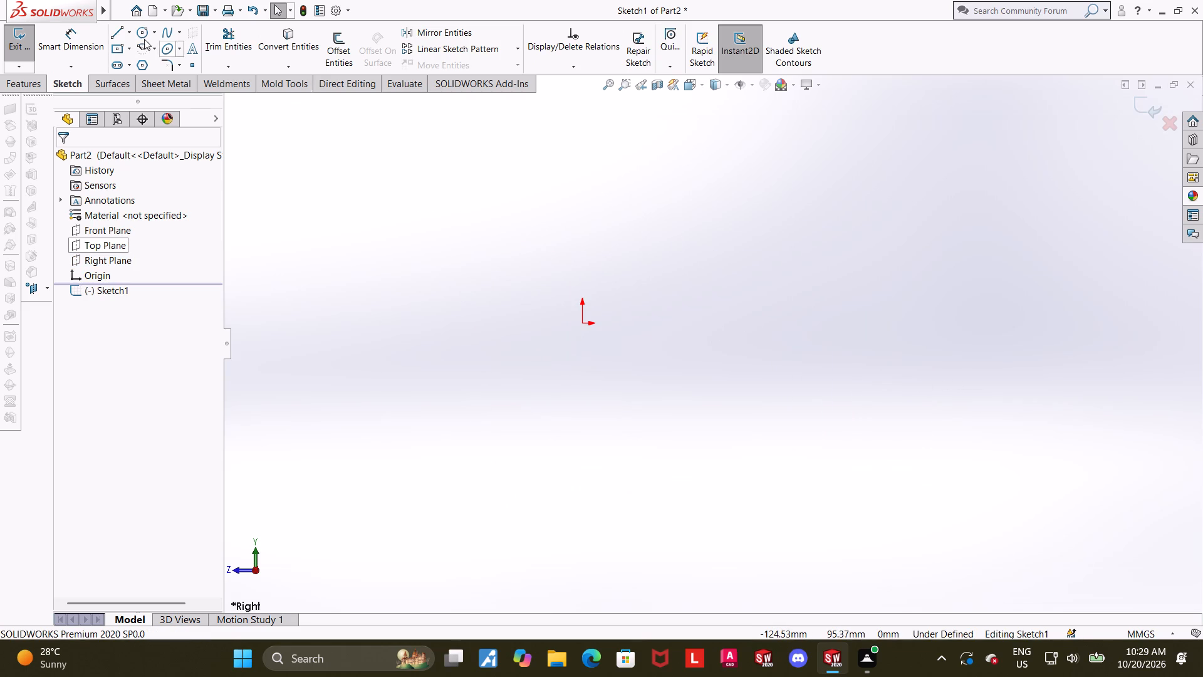
# Sketch a circle centred on the origin with a radius of about 60 mm.
pyautogui.click(137, 33)
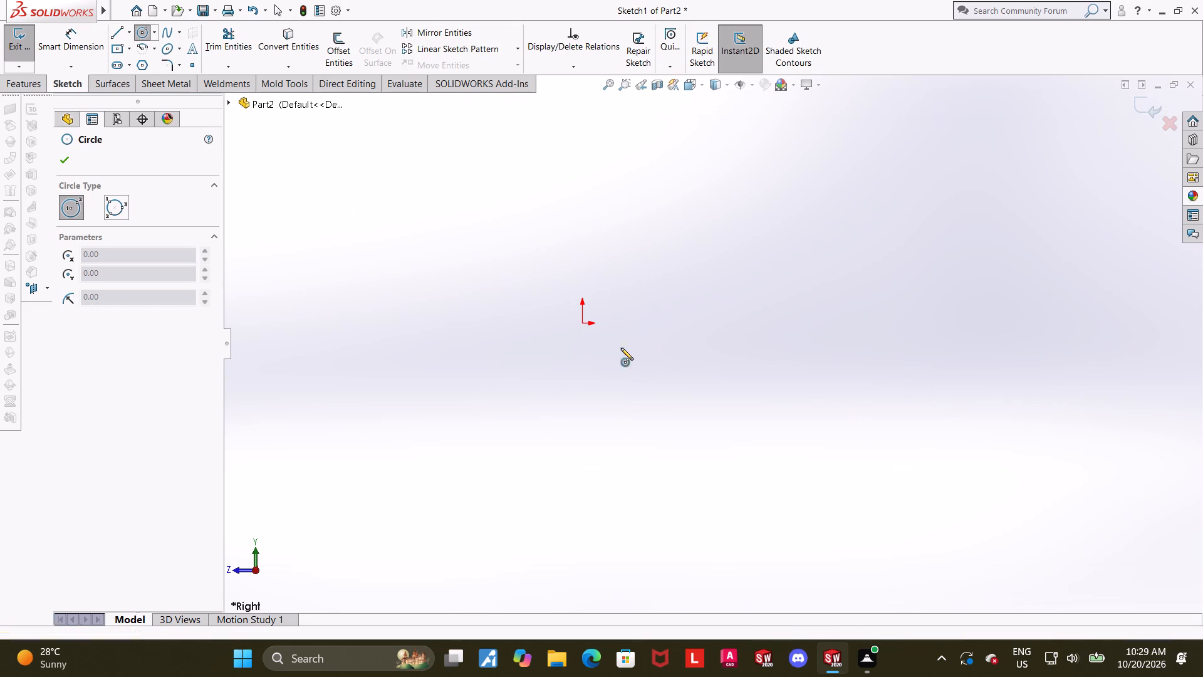
pyautogui.click(580, 326)
pyautogui.click(700, 248)
pyautogui.press('Escape')
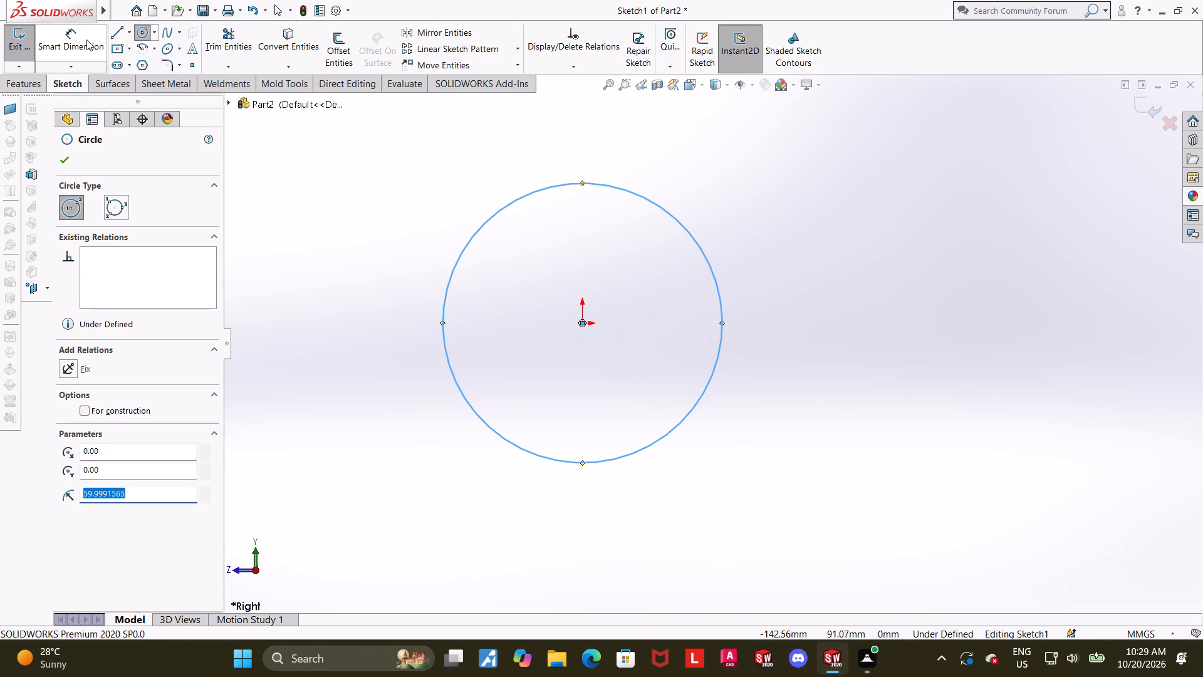
# Dimension the circle's diameter as 36 mm.
pyautogui.click(86, 39)
pyautogui.scroll(1, 474, 209)
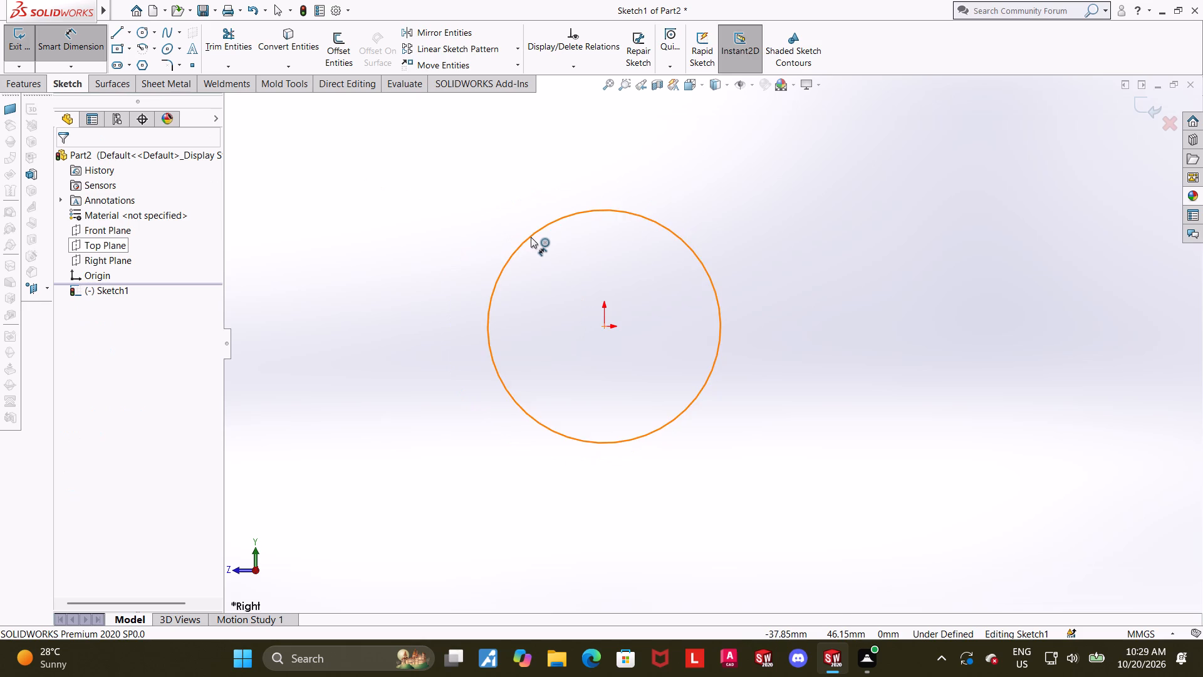
pyautogui.scroll(-1, 531, 237)
pyautogui.scroll(1, 566, 250)
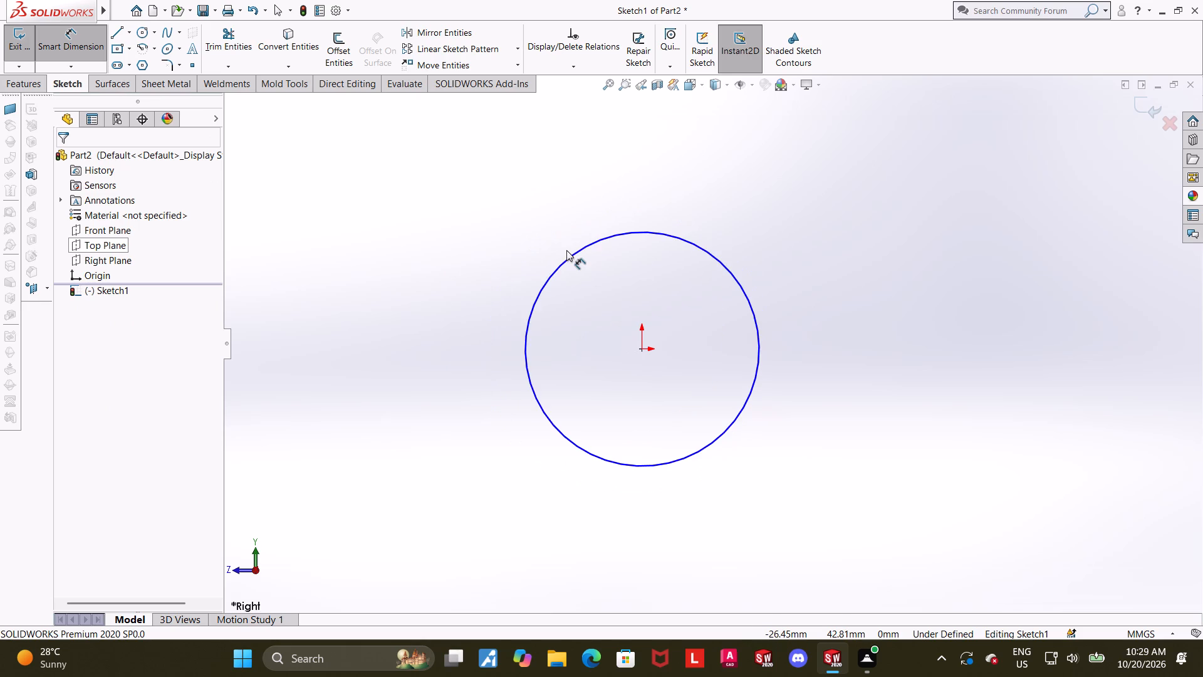
pyautogui.scroll(-1, 566, 250)
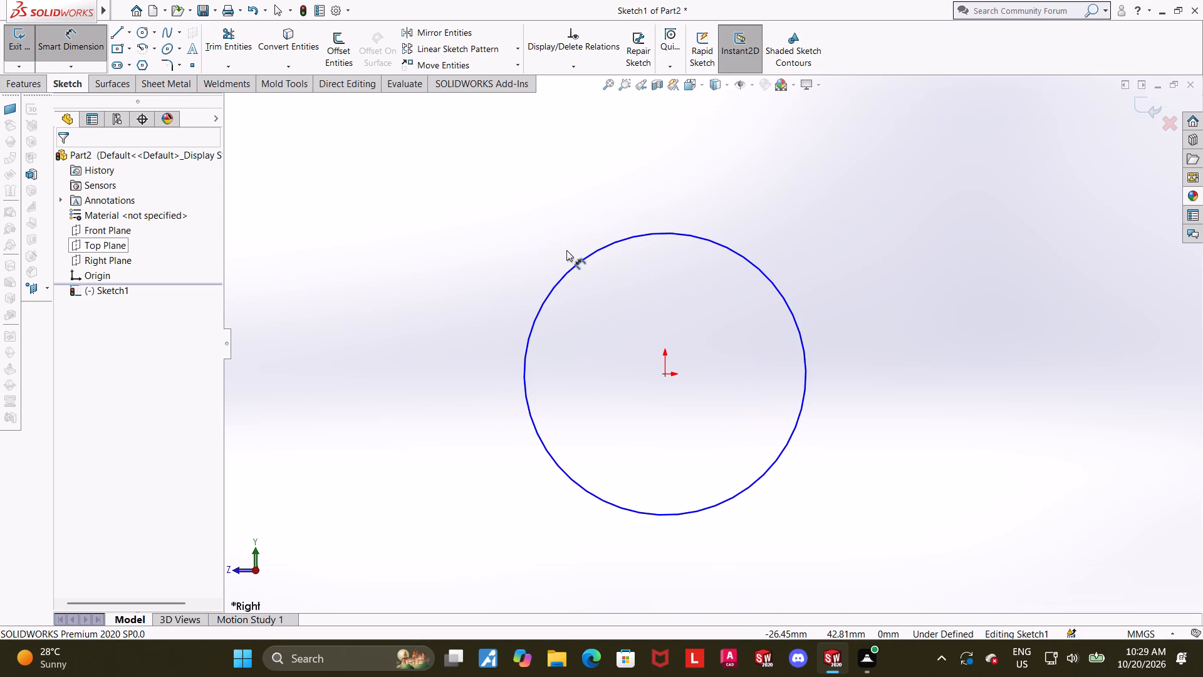
pyautogui.scroll(-1, 566, 250)
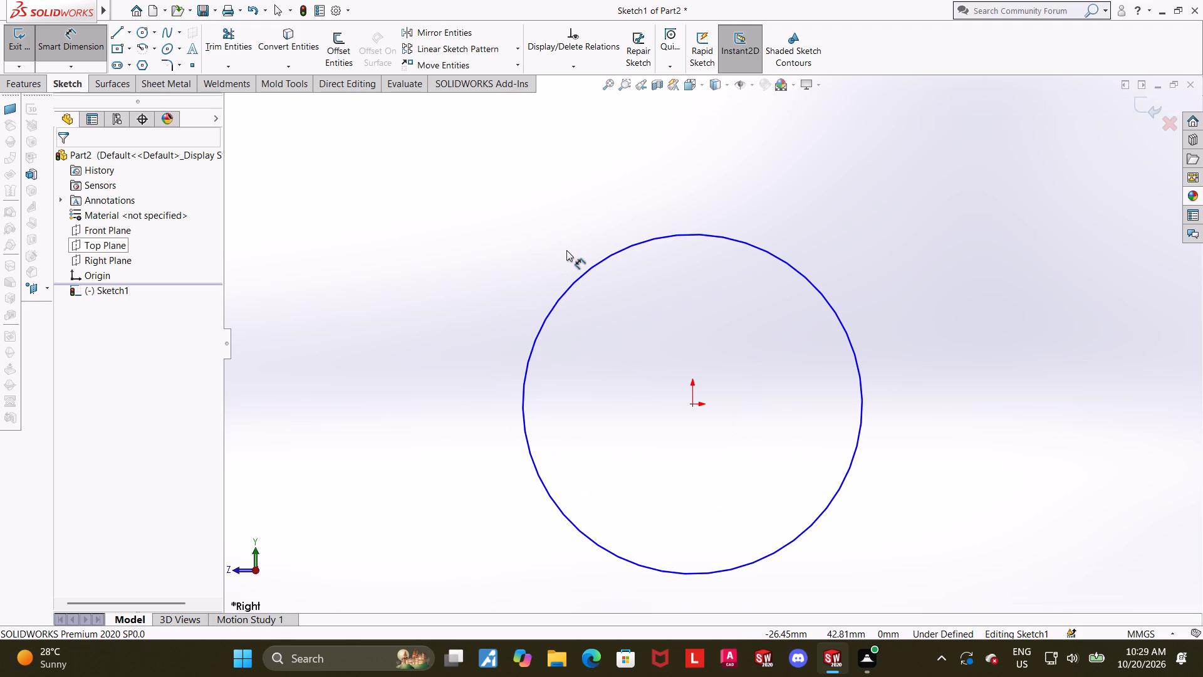
pyautogui.click(594, 268)
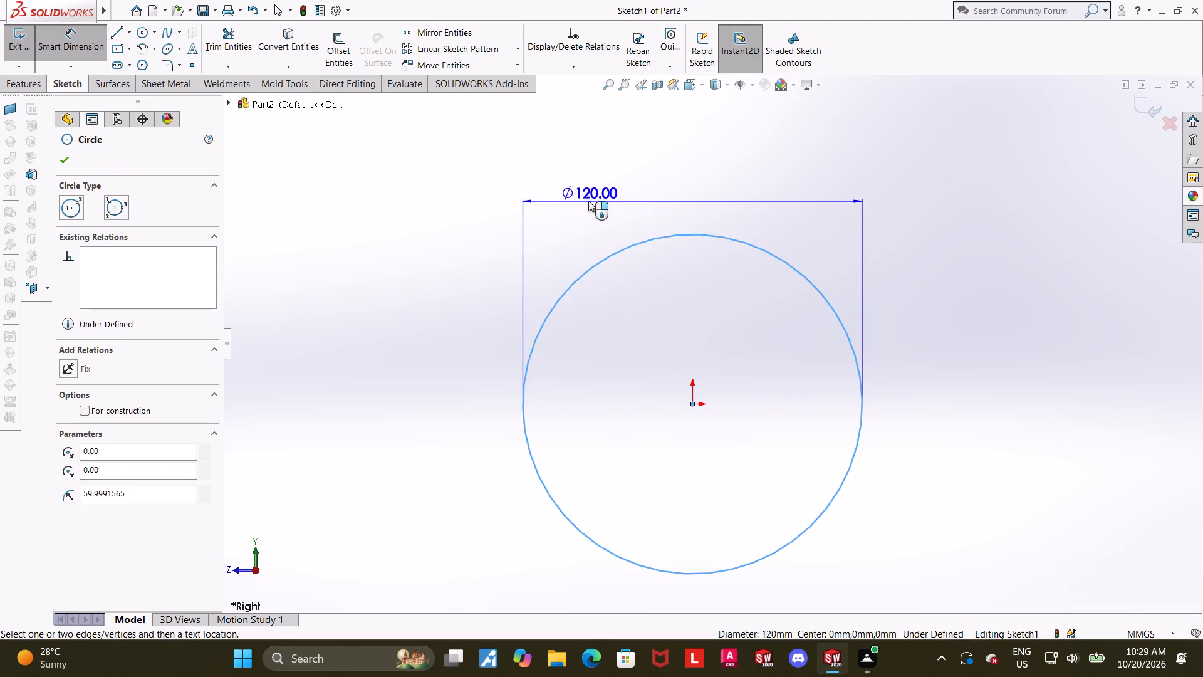
pyautogui.click(588, 201)
pyautogui.write('36')
pyautogui.press('Return')
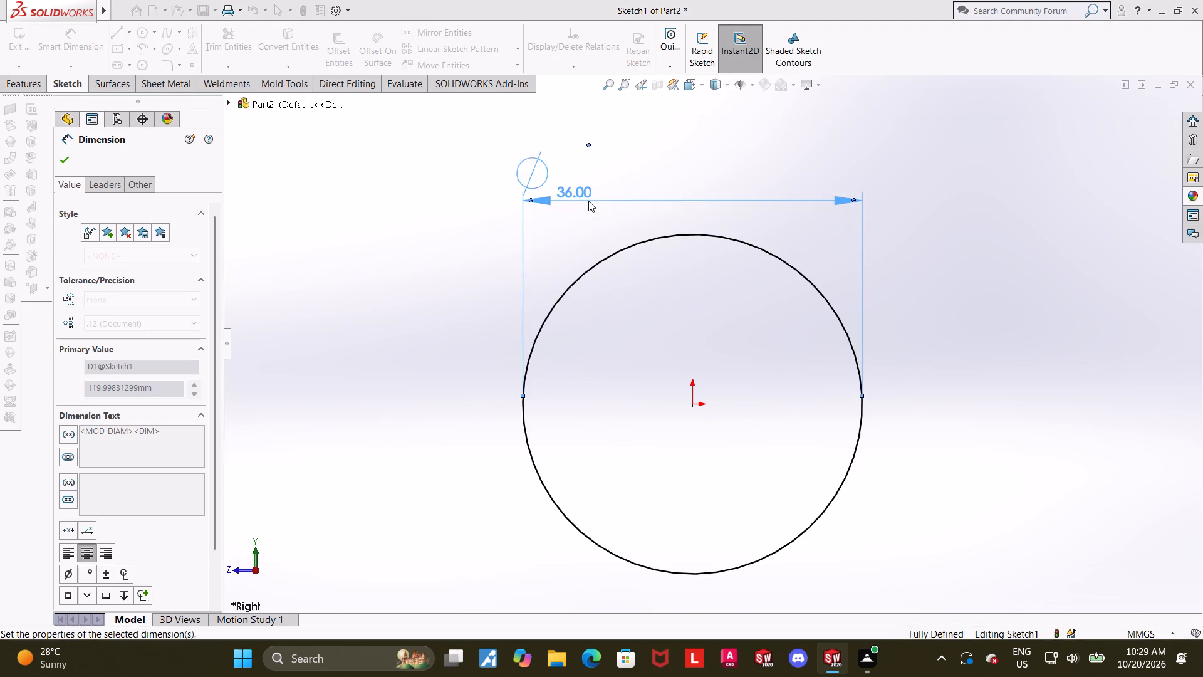
pyautogui.scroll(-2, 742, 297)
pyautogui.scroll(9, 895, 409)
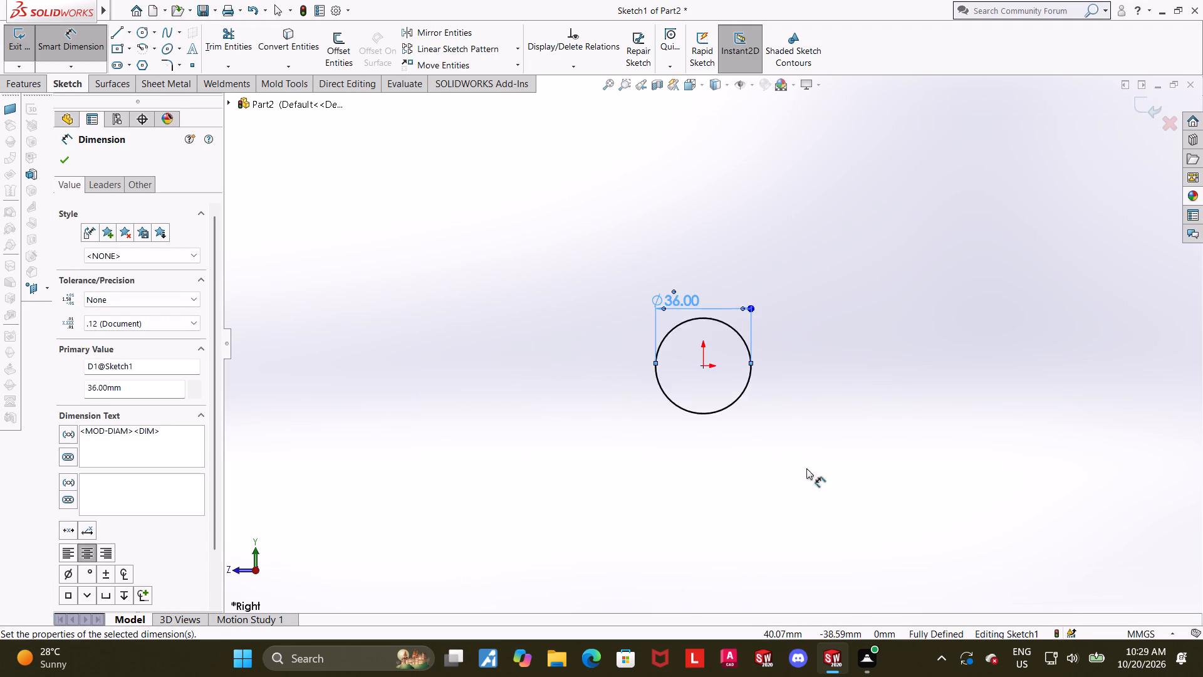
pyautogui.scroll(-2, 797, 469)
pyautogui.scroll(-1, 690, 306)
pyautogui.press('Escape')
pyautogui.press('Escape')
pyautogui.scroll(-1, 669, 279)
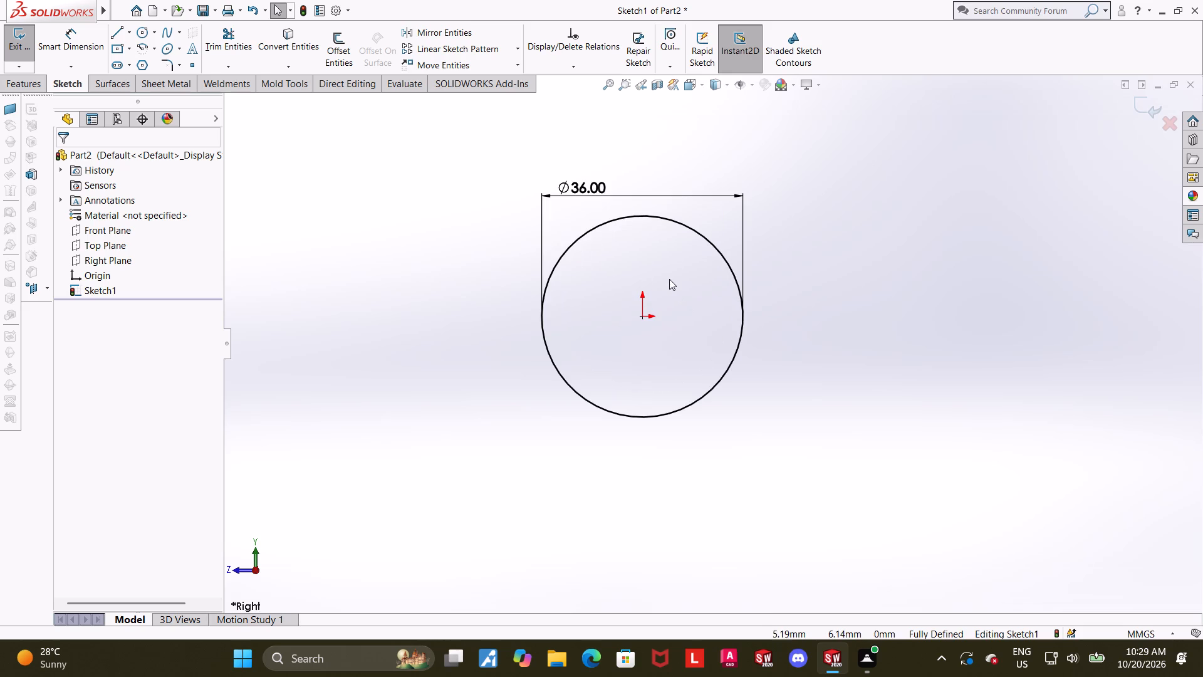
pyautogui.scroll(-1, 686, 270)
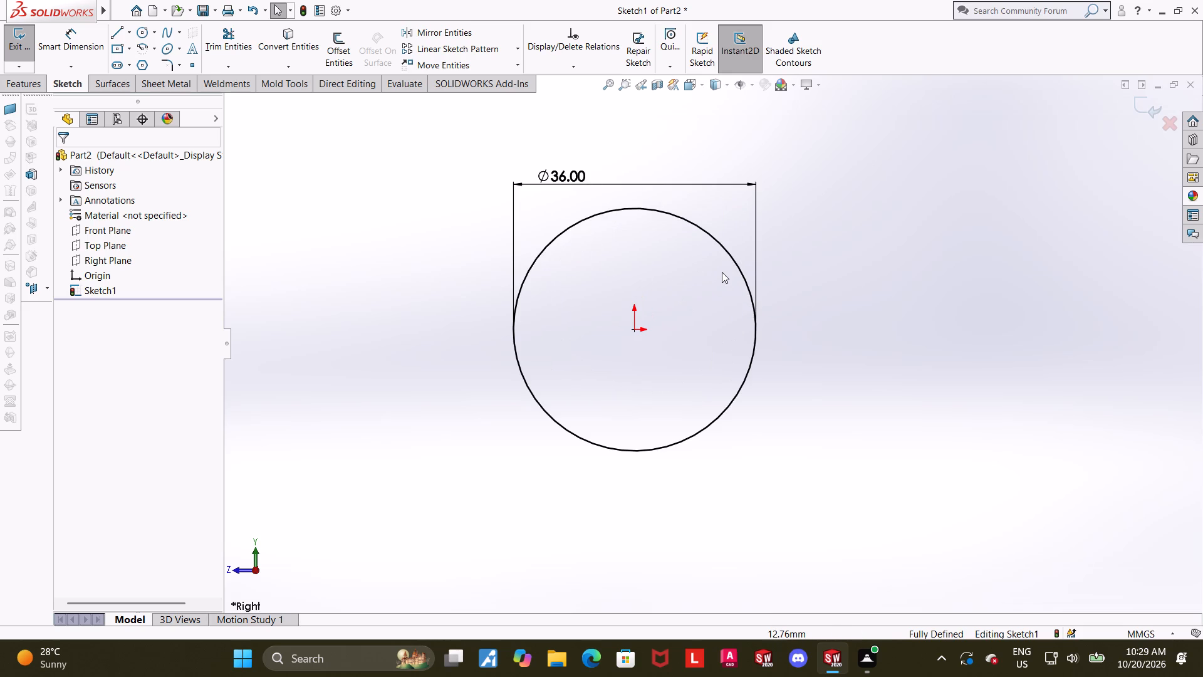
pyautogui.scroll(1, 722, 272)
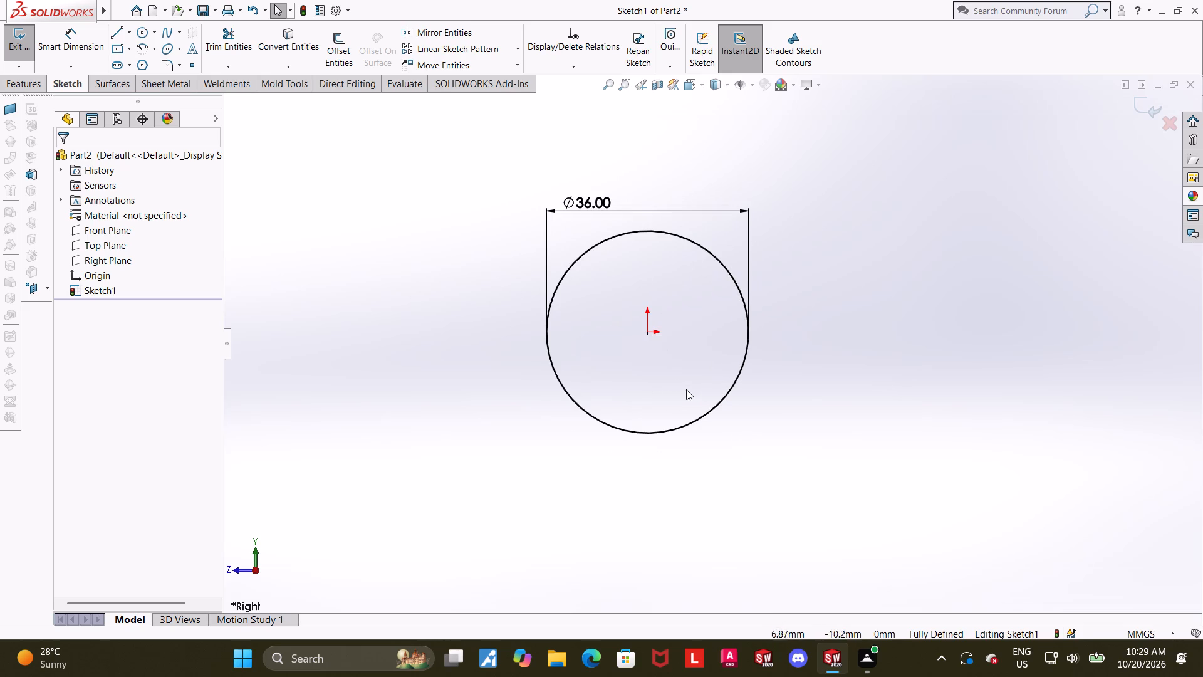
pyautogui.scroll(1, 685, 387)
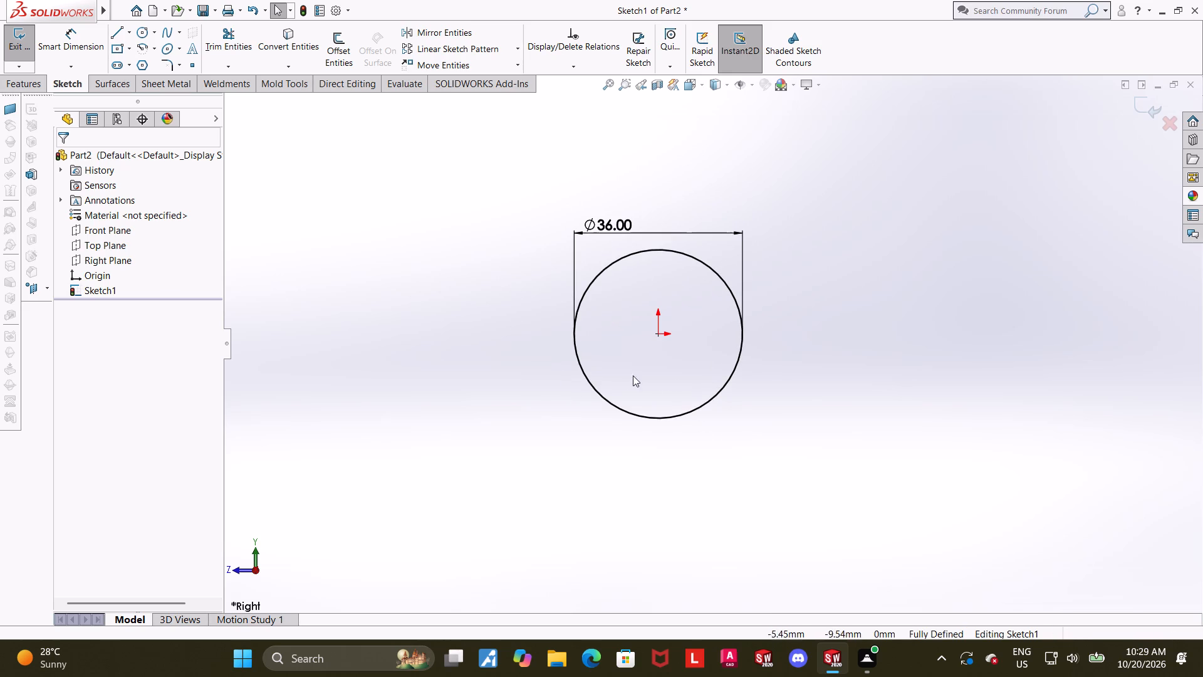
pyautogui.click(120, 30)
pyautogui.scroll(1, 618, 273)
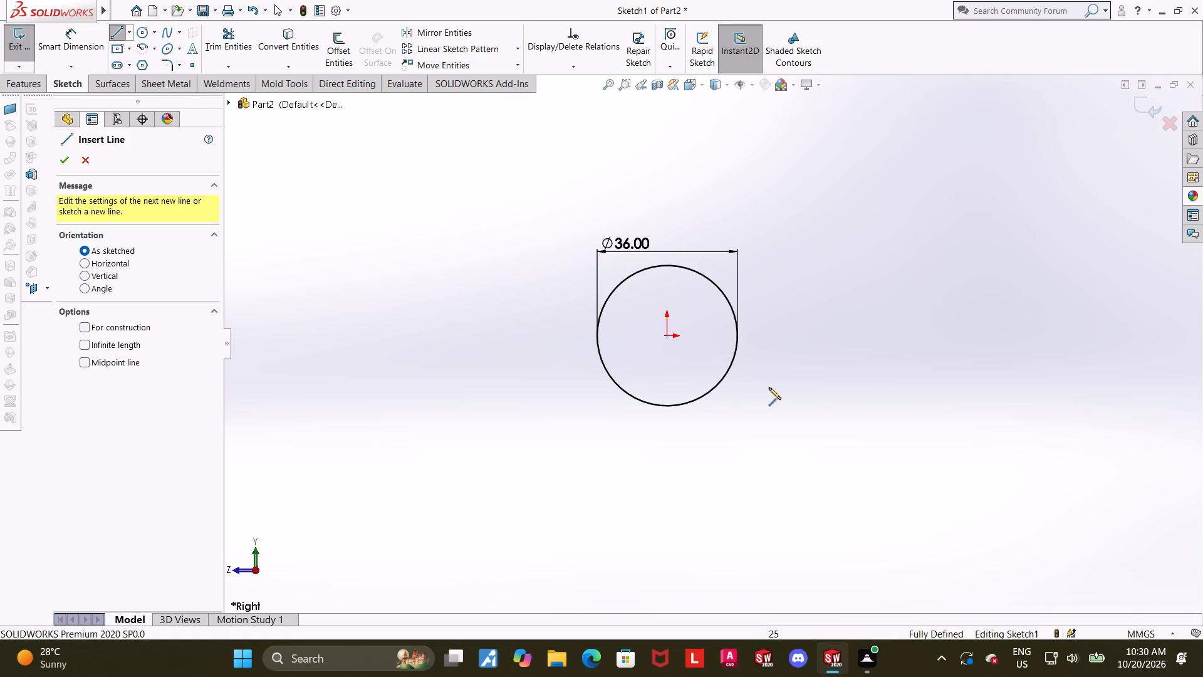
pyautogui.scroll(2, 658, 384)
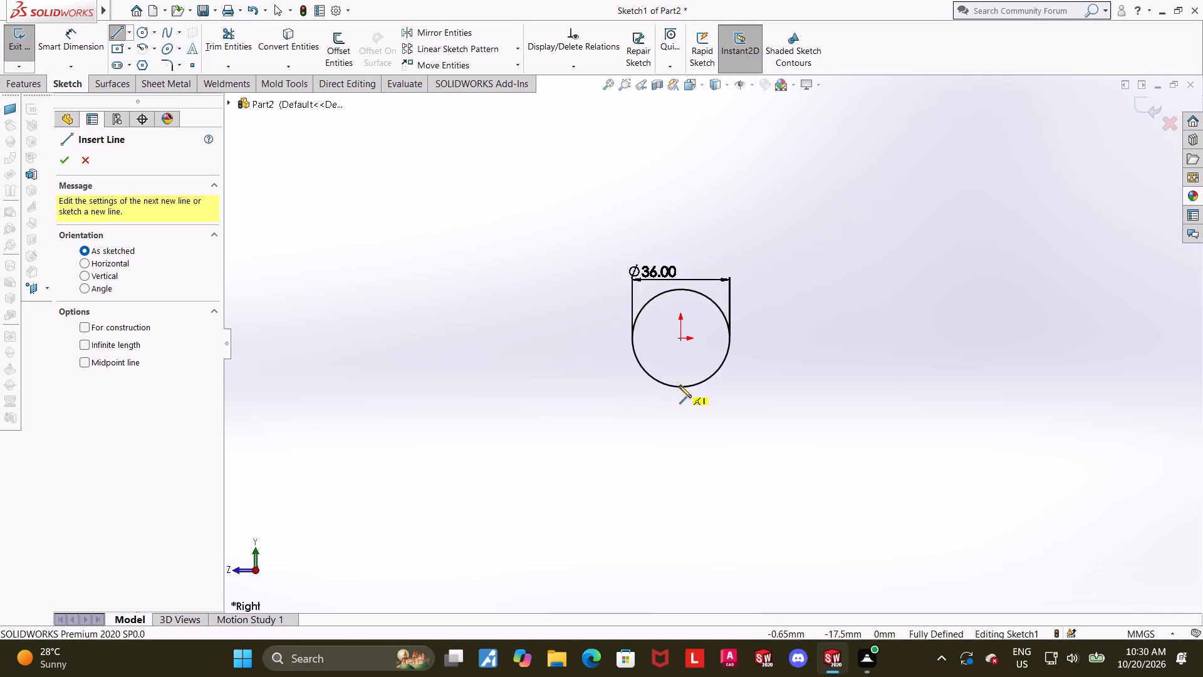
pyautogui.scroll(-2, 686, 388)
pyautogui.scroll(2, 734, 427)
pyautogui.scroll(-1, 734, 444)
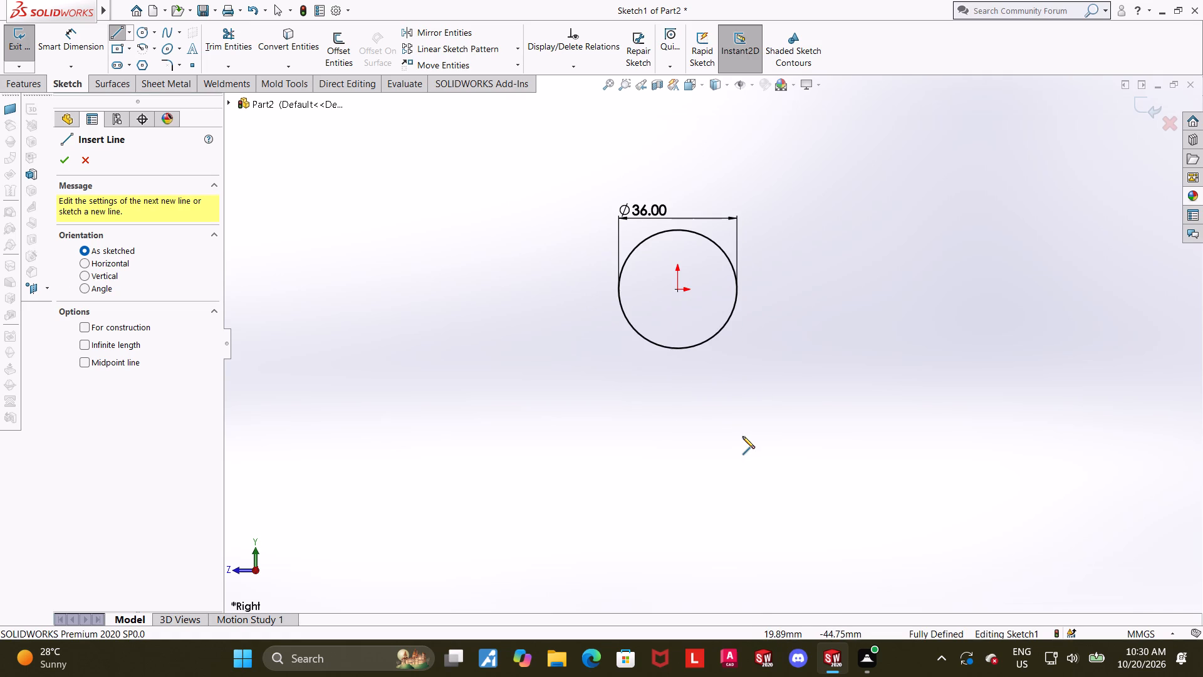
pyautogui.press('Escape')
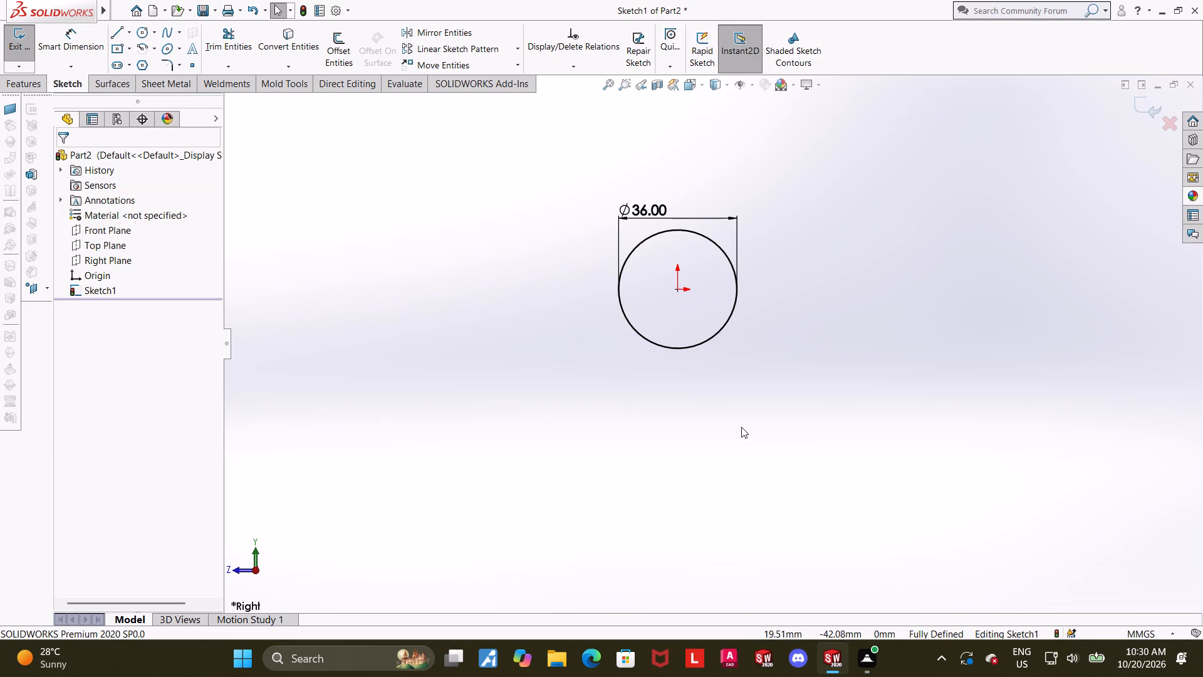
# Sketch two separate vertical lines, each about 22 mm long, running down from inside the circle's lower left and lower right.
pyautogui.scroll(1, 741, 427)
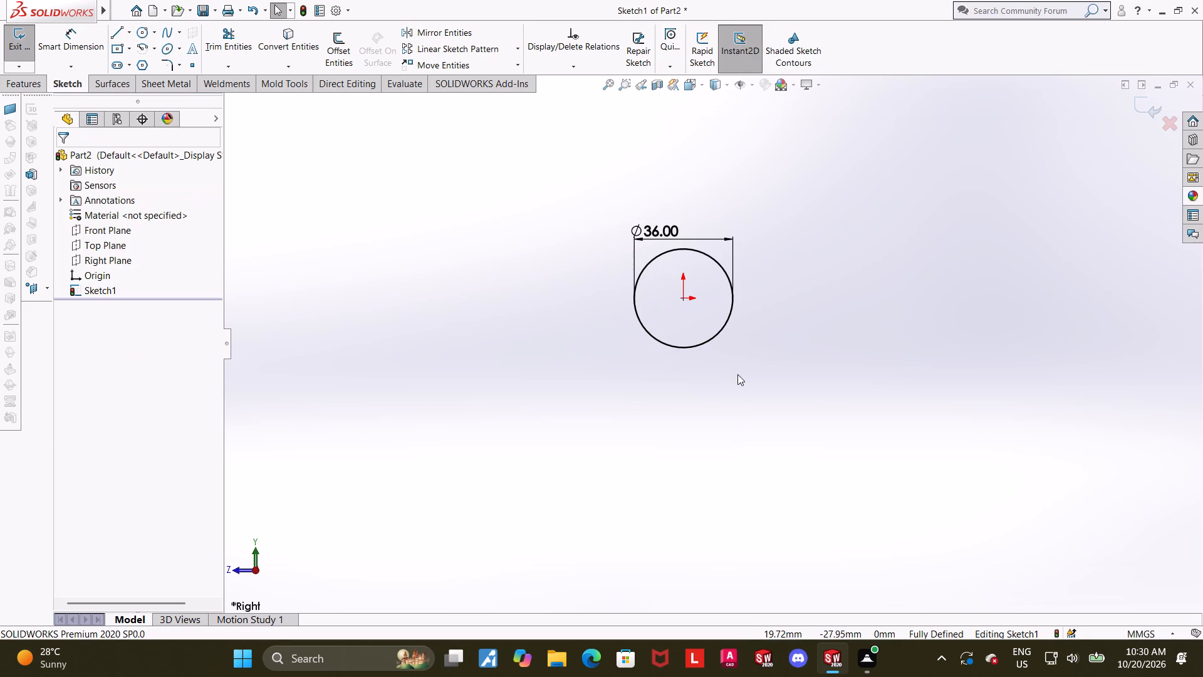
pyautogui.scroll(-1, 737, 373)
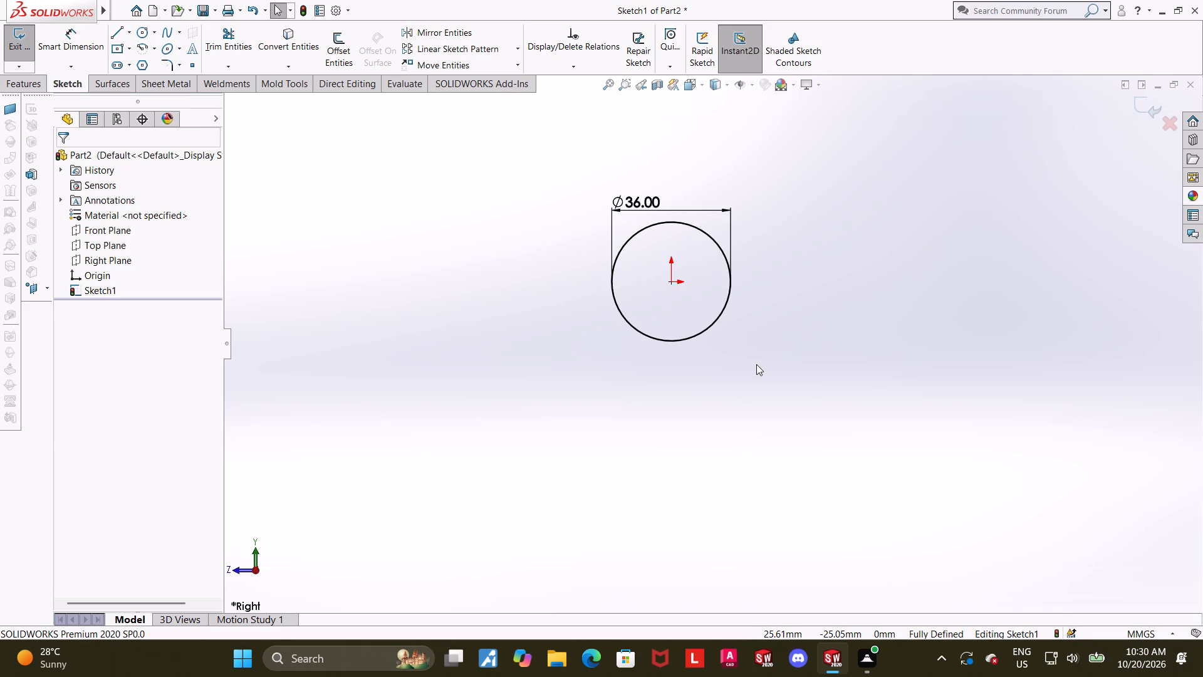
pyautogui.scroll(-2, 717, 344)
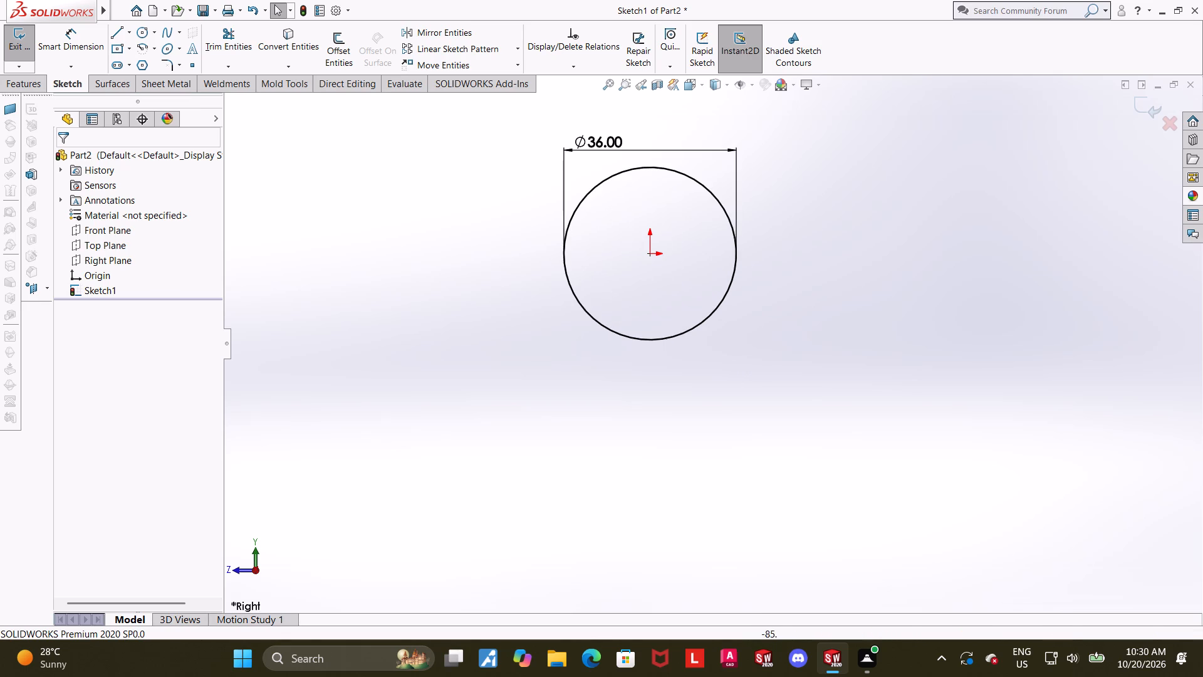
pyautogui.click(115, 36)
pyautogui.scroll(-1, 568, 285)
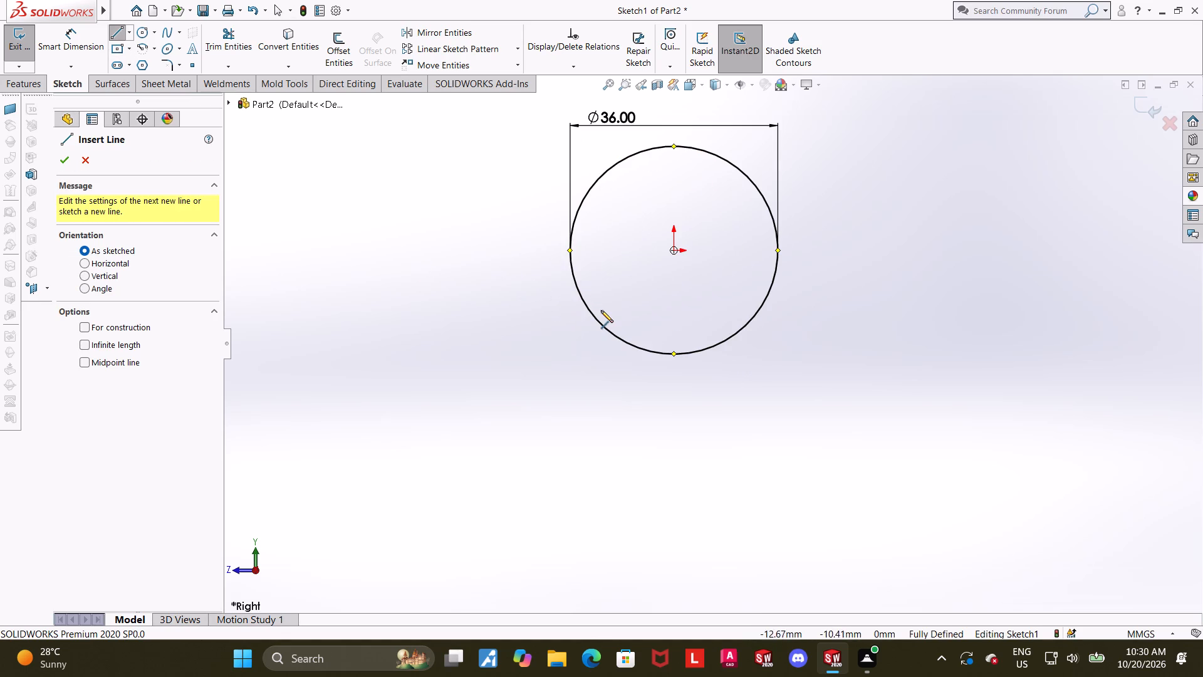
pyautogui.click(598, 306)
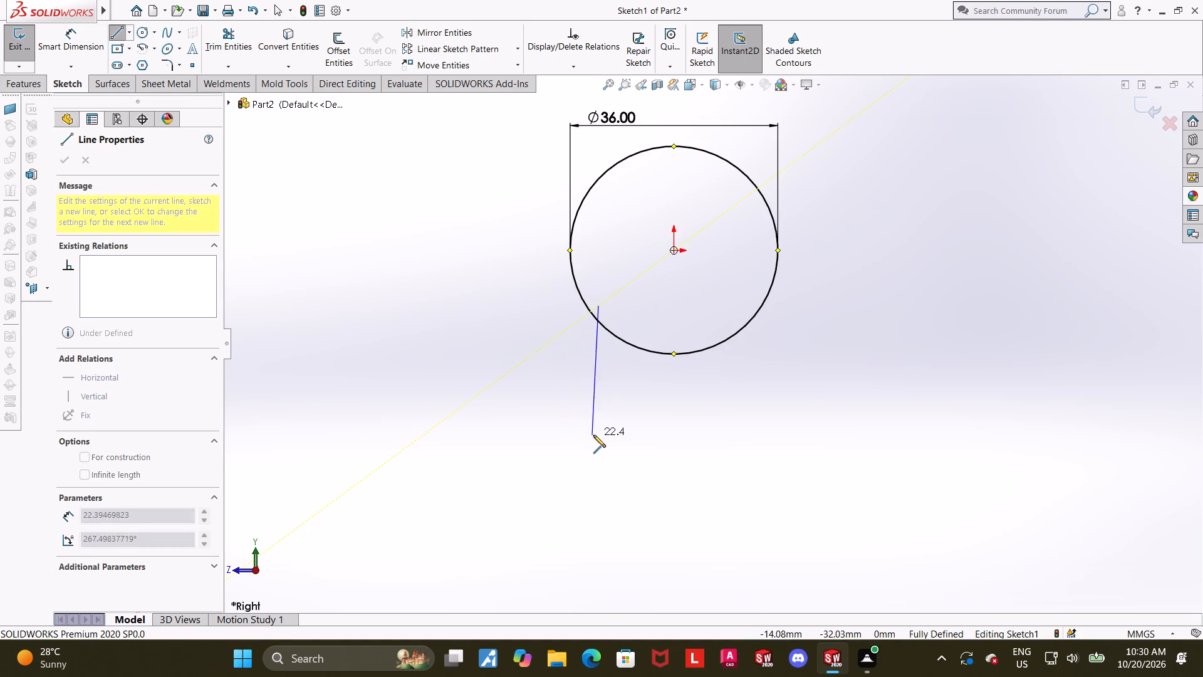
pyautogui.click(595, 435)
pyautogui.press('Escape')
pyautogui.press('Escape')
pyautogui.click(114, 35)
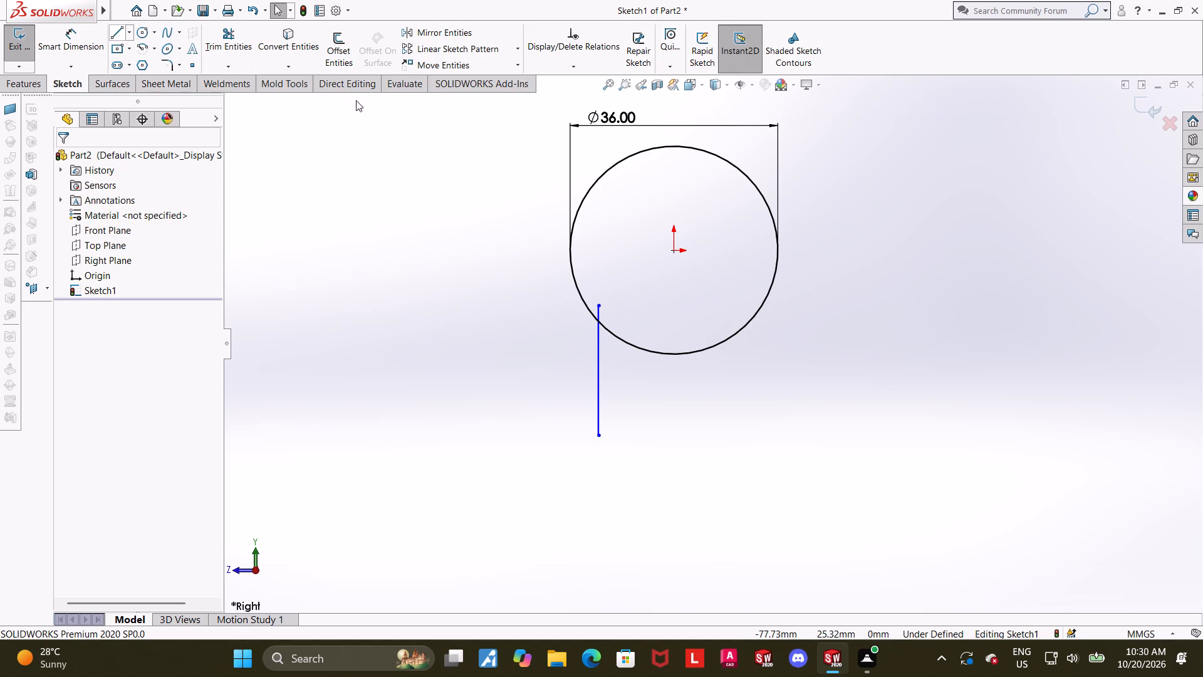
pyautogui.click(747, 303)
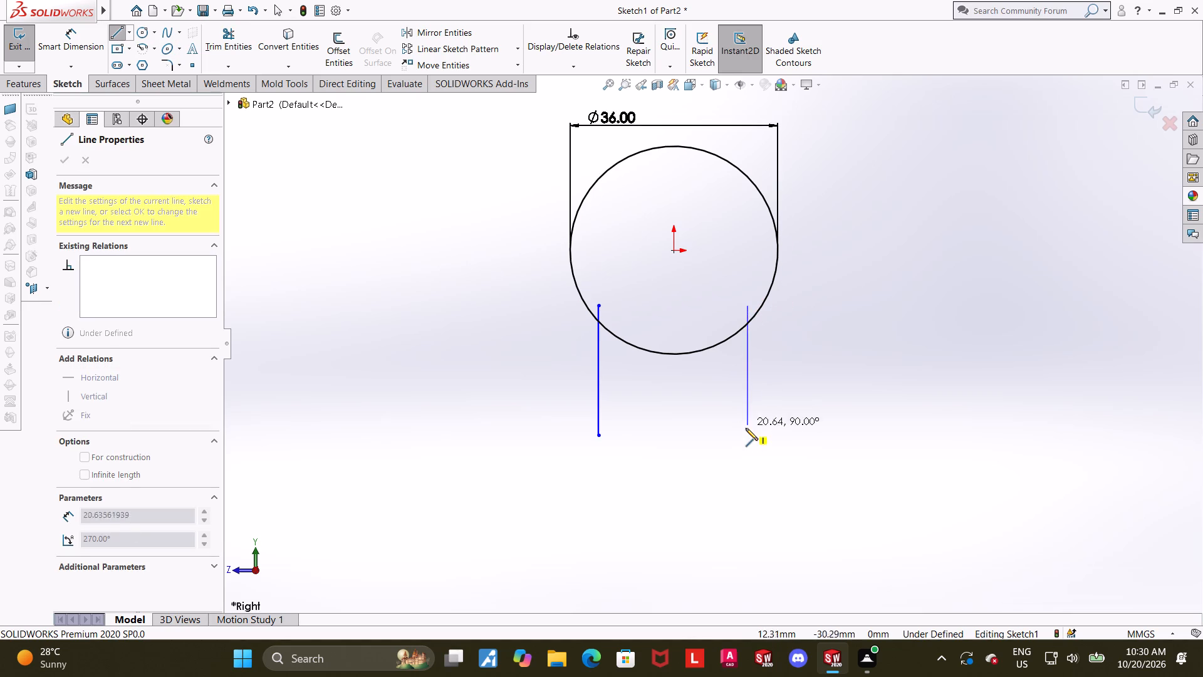
pyautogui.click(746, 434)
pyautogui.press('Escape')
pyautogui.press('Escape')
# Dimension the distance between the two vertical lines as 25 mm.
pyautogui.click(69, 45)
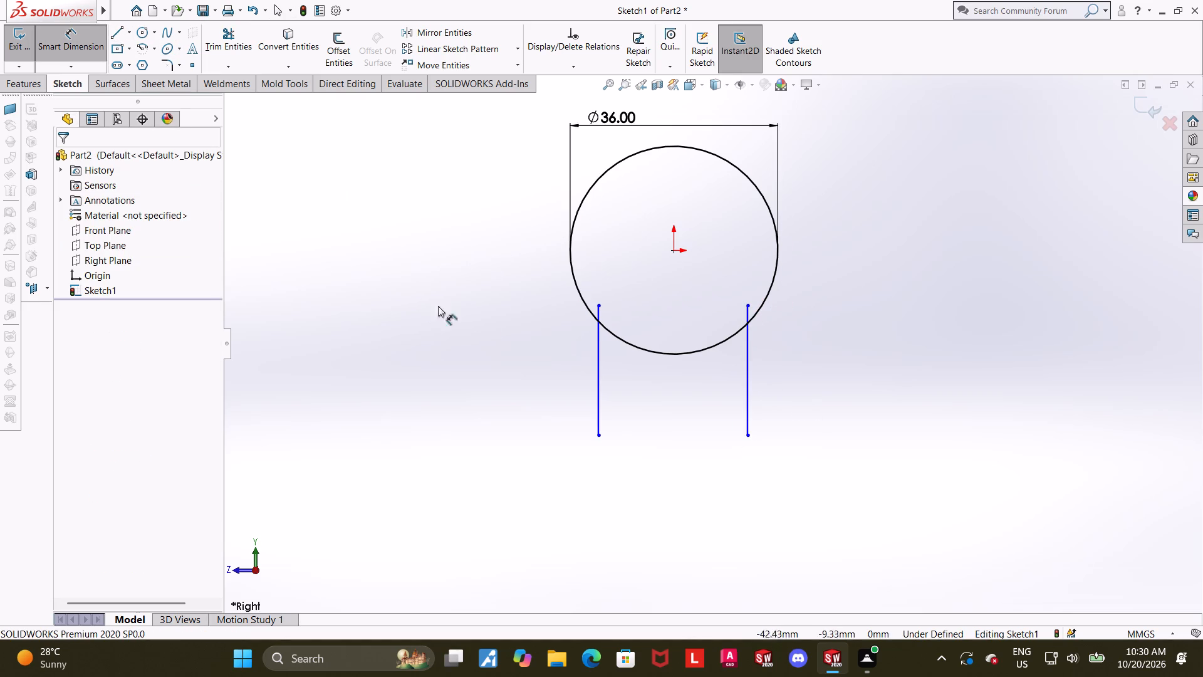
pyautogui.click(598, 375)
pyautogui.click(747, 396)
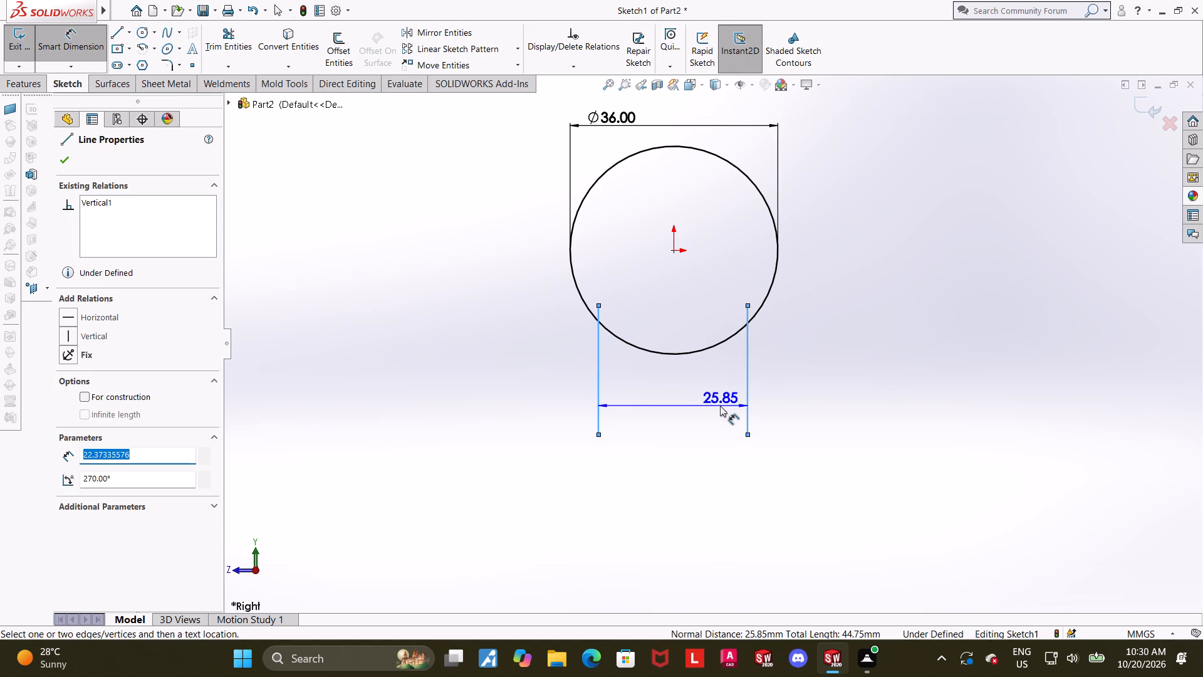
pyautogui.click(717, 406)
pyautogui.press('2')
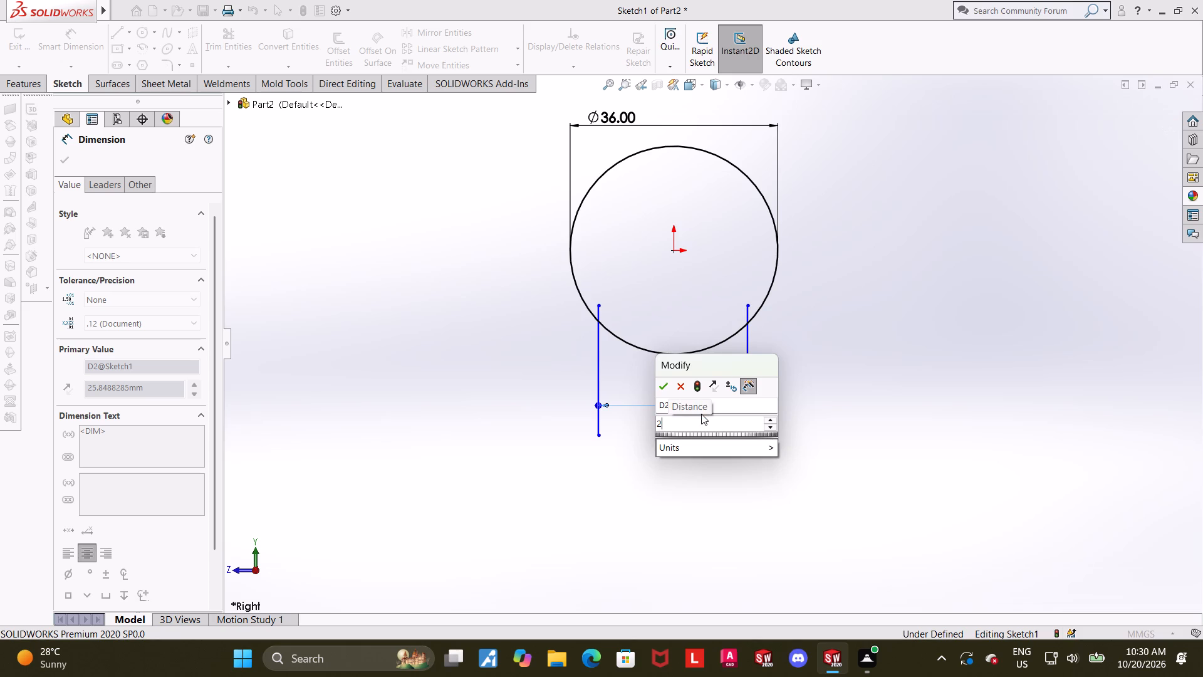
pyautogui.press('5')
pyautogui.press('Return')
pyautogui.press('Escape')
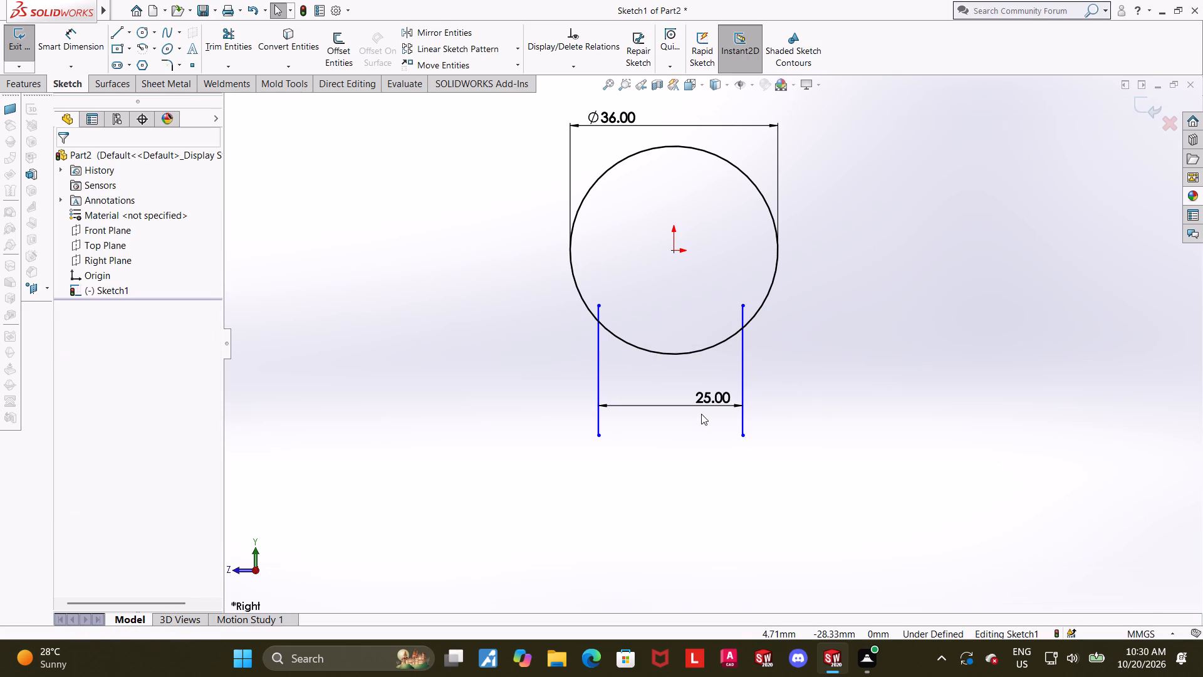
pyautogui.press('Escape')
pyautogui.click(794, 364)
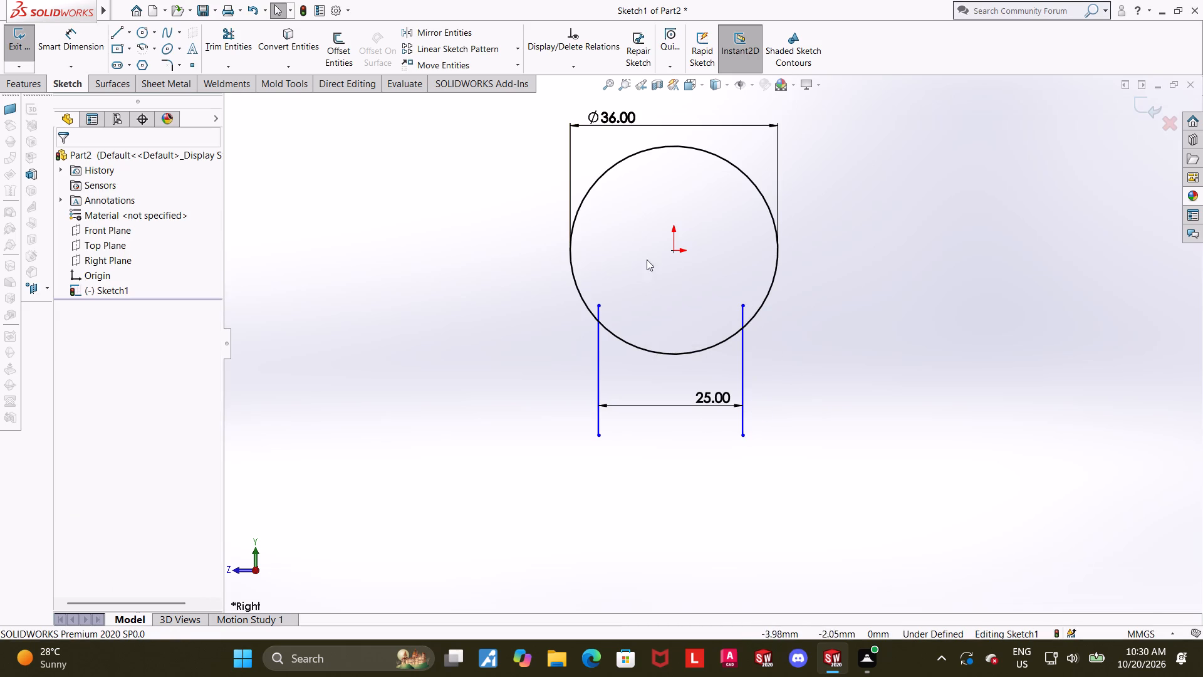
# Sketch a vertical centerline about 6 mm long running down from the origin.
pyautogui.click(128, 27)
pyautogui.click(133, 62)
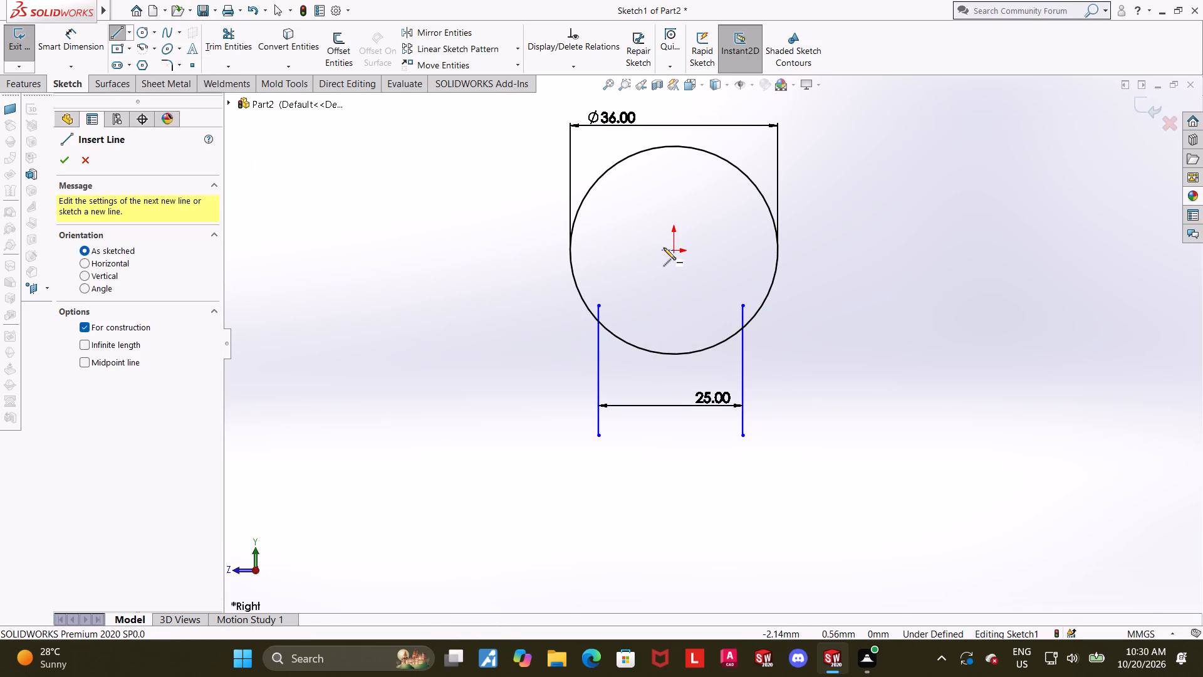
pyautogui.click(674, 253)
pyautogui.click(671, 286)
pyautogui.press('Escape')
pyautogui.press('Escape')
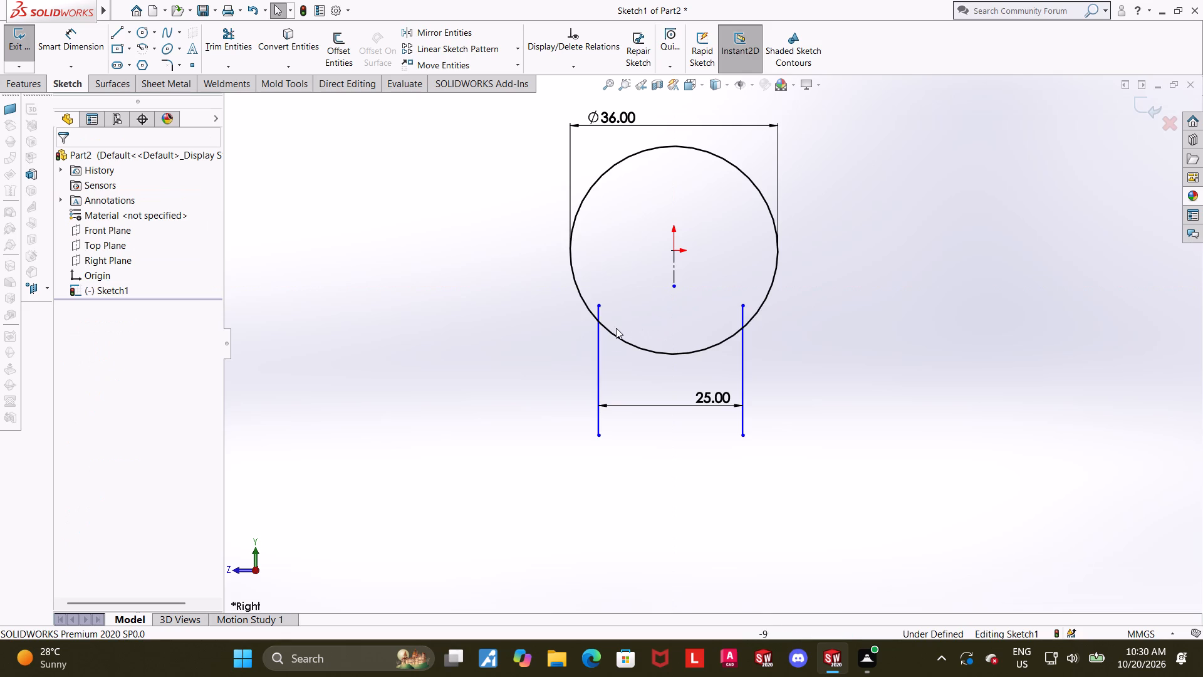
# Make the two vertical lines symmetric about the short centerline.
pyautogui.keyDown('ctrl'); pyautogui.click(598, 328); pyautogui.keyUp('ctrl')
pyautogui.keyDown('ctrl'); pyautogui.click(677, 268); pyautogui.keyUp('ctrl')
pyautogui.keyDown('ctrl'); pyautogui.click(747, 349); pyautogui.keyUp('ctrl')
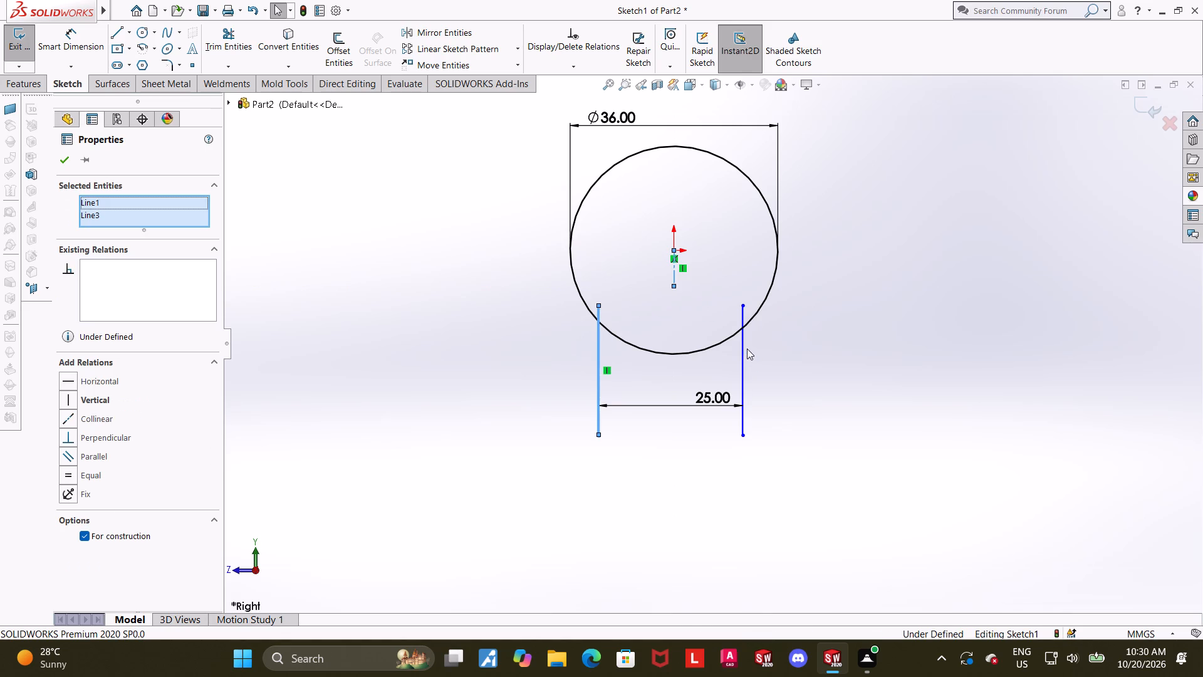
pyautogui.keyDown('ctrl'); pyautogui.doubleClick(747, 349); pyautogui.keyUp('ctrl')
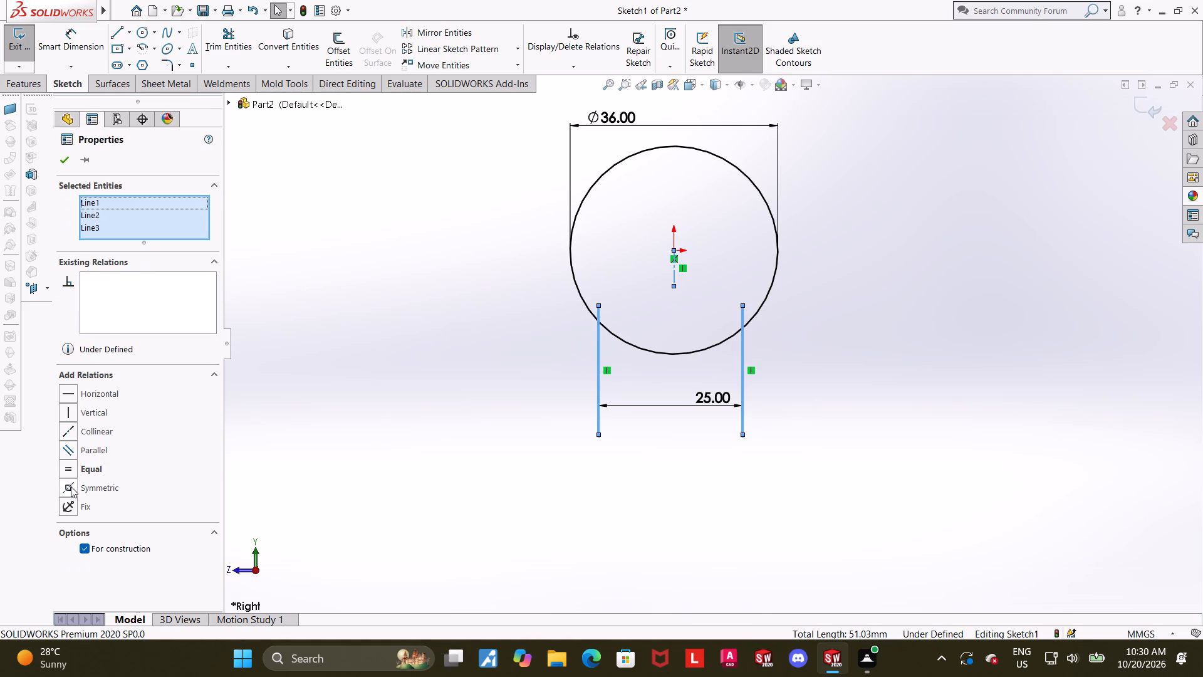
pyautogui.click(71, 486)
pyautogui.click(924, 417)
# Make the upper endpoints of both vertical lines coincident with the circle.
pyautogui.click(746, 308)
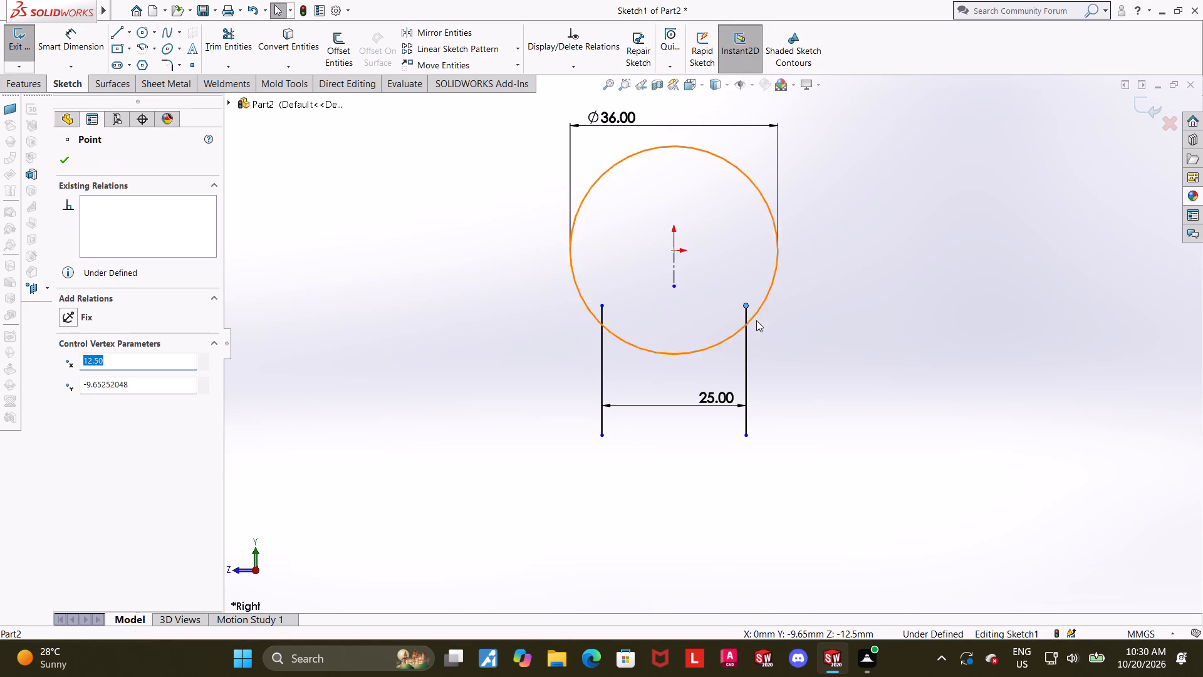
pyautogui.keyDown('ctrl'); pyautogui.click(755, 318); pyautogui.keyUp('ctrl')
pyautogui.click(63, 397)
pyautogui.click(305, 392)
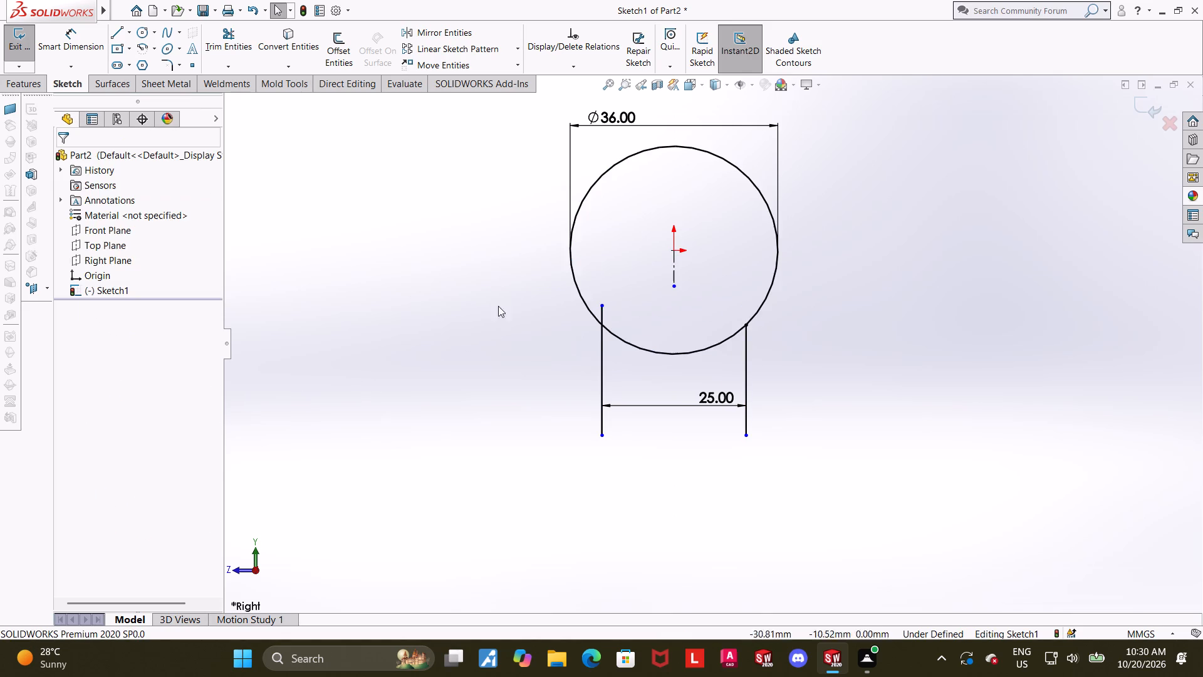
pyautogui.keyDown('ctrl'); pyautogui.click(605, 305); pyautogui.keyUp('ctrl')
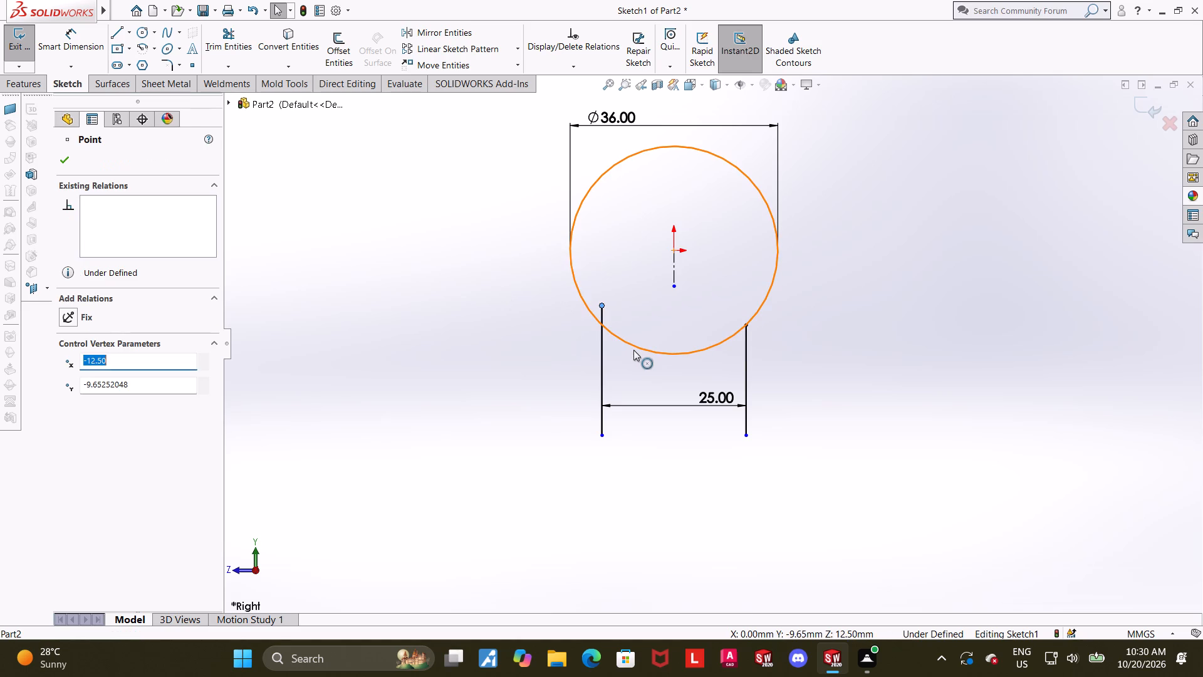
pyautogui.keyDown('ctrl'); pyautogui.click(633, 350); pyautogui.keyUp('ctrl')
pyautogui.click(69, 402)
pyautogui.click(372, 463)
# Dimension the vertical distance from the origin to the left line's lower endpoint as 36 mm.
pyautogui.scroll(1, 660, 454)
pyautogui.scroll(1, 776, 411)
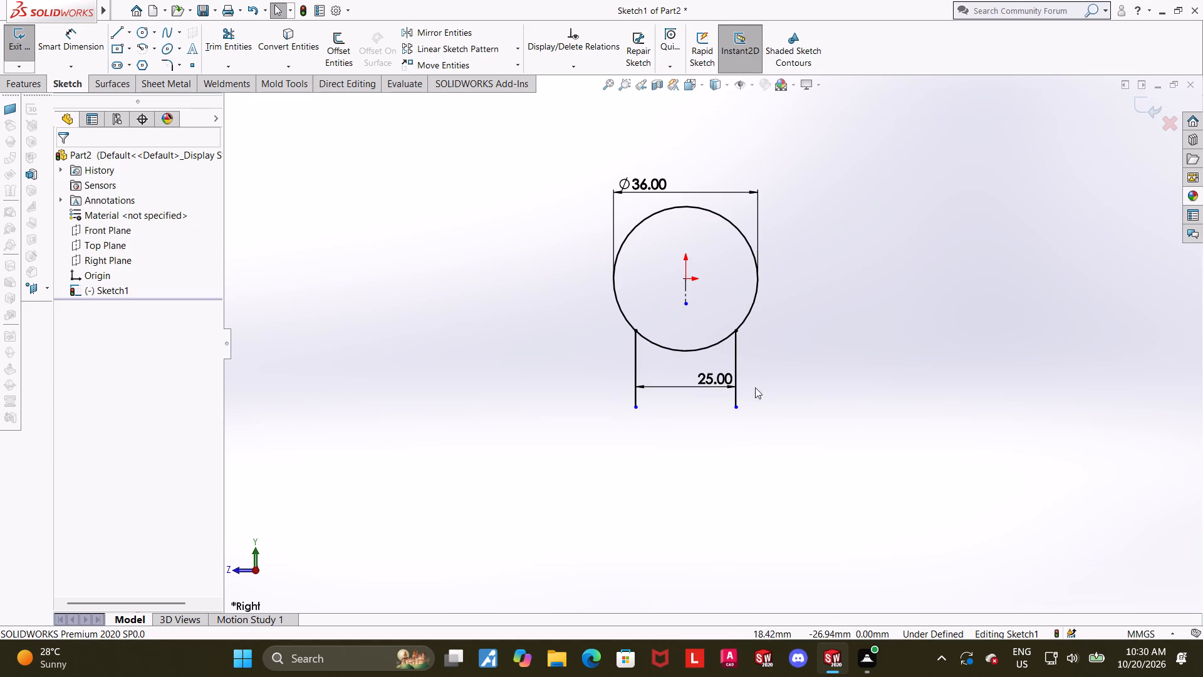
pyautogui.click(75, 46)
pyautogui.click(686, 280)
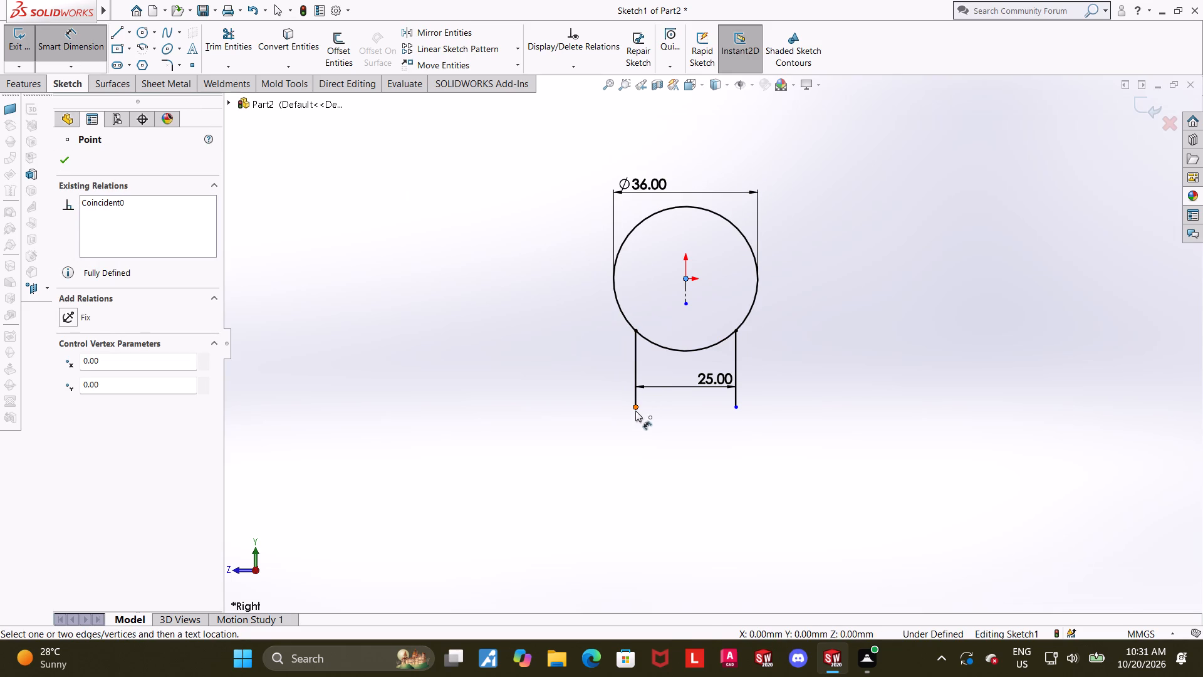
pyautogui.click(635, 410)
pyautogui.click(354, 379)
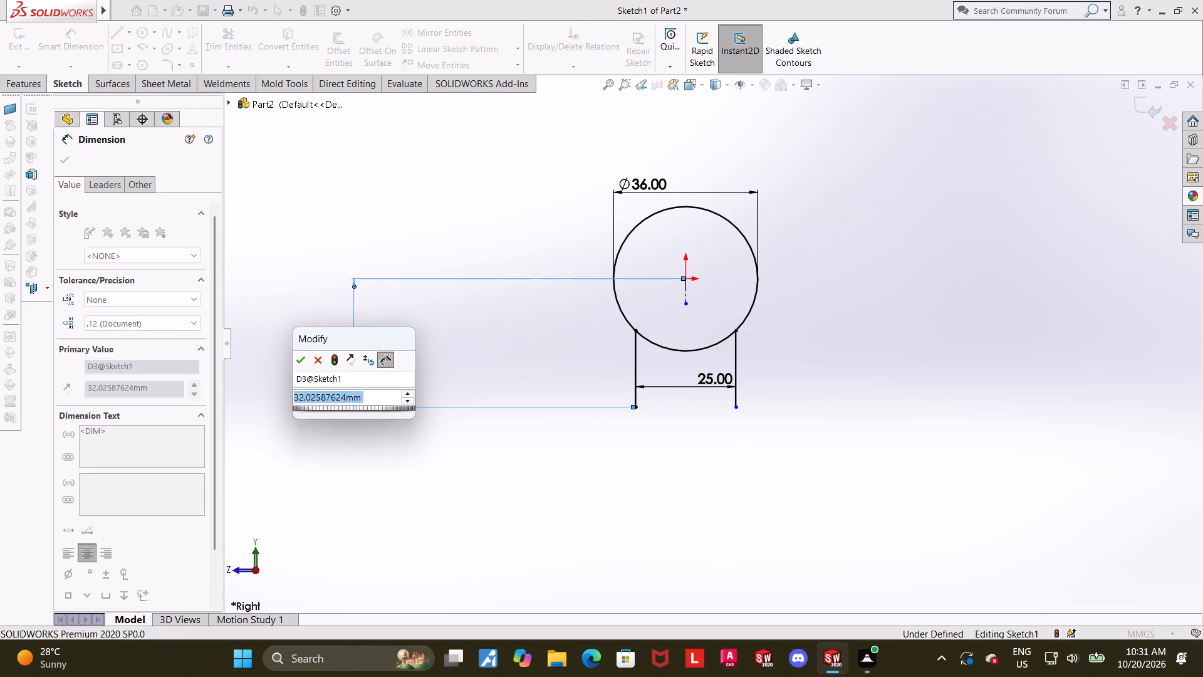
pyautogui.write('36')
pyautogui.press('Return')
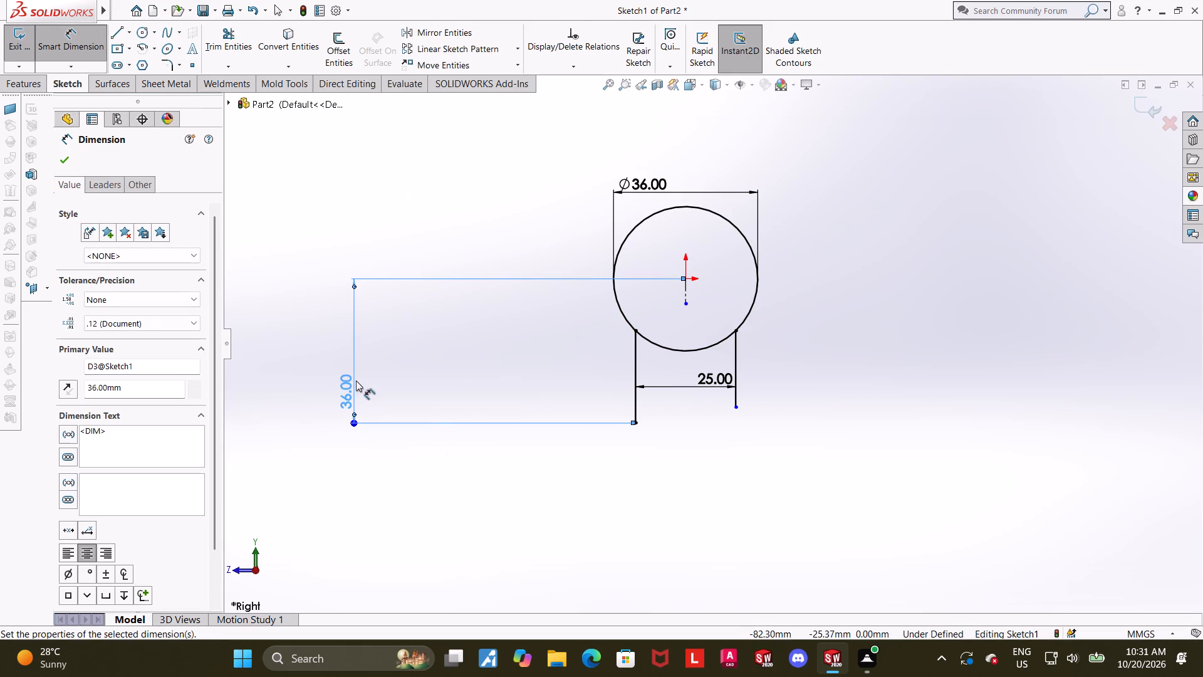
pyautogui.click(904, 496)
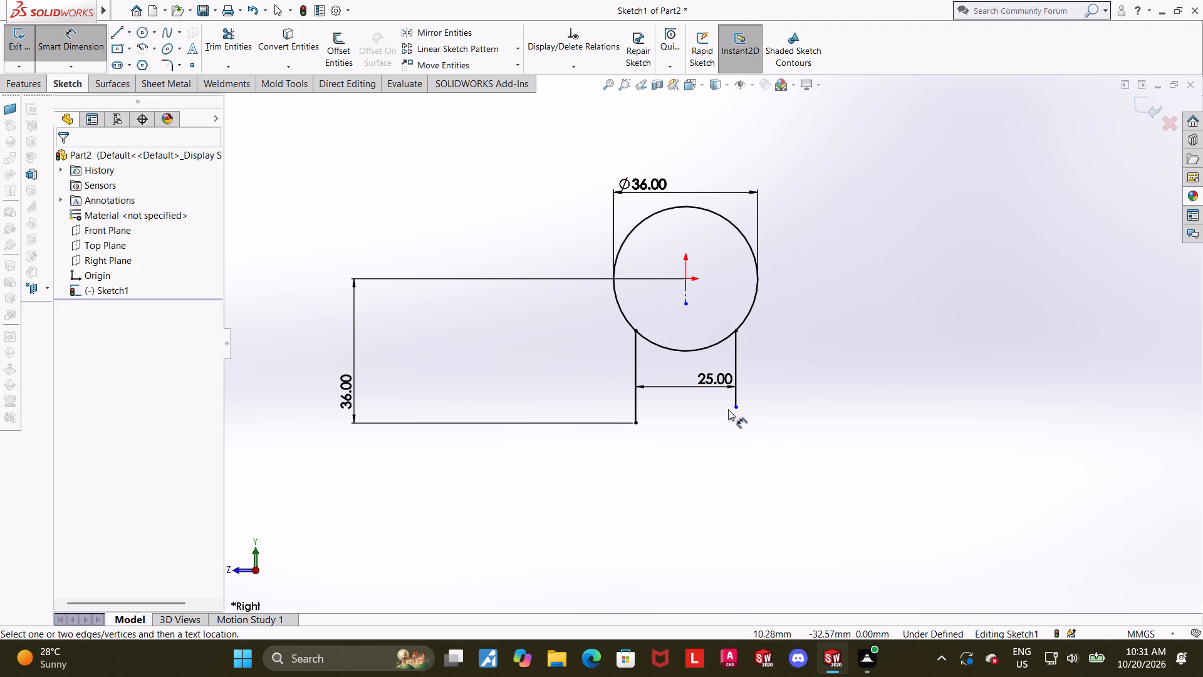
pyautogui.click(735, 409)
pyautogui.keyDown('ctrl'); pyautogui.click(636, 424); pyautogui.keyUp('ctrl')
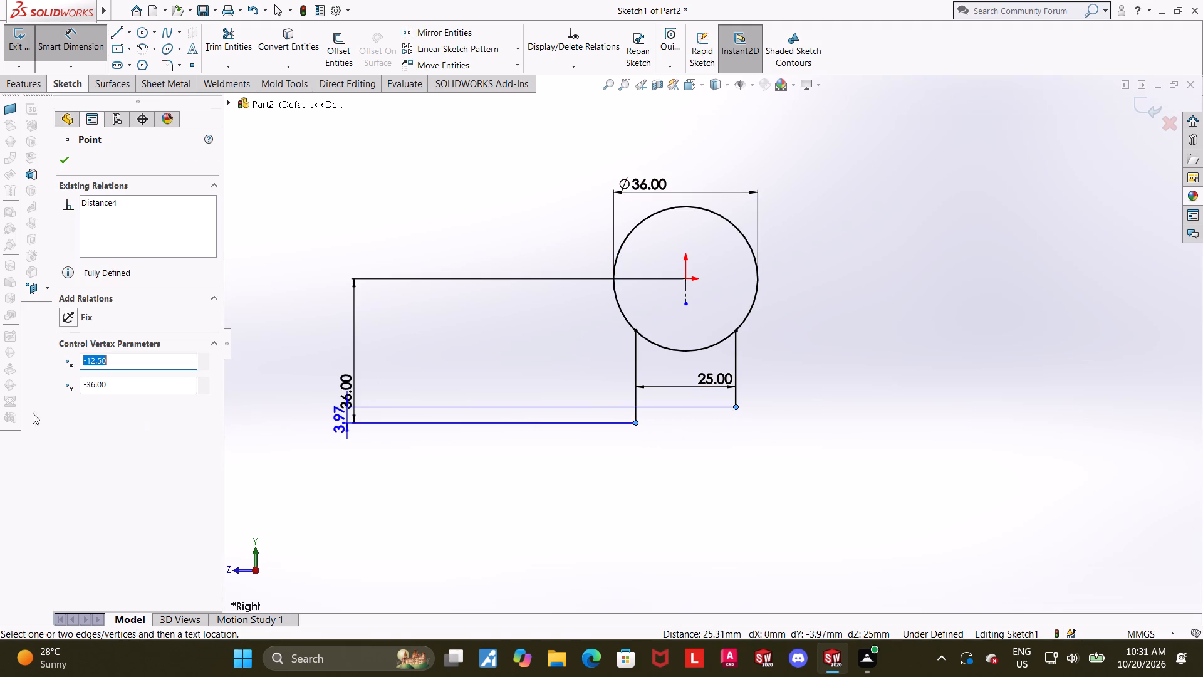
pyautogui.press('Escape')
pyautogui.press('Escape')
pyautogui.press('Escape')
# Add a horizontal relation between the lower endpoints of the two vertical lines.
pyautogui.click(737, 409)
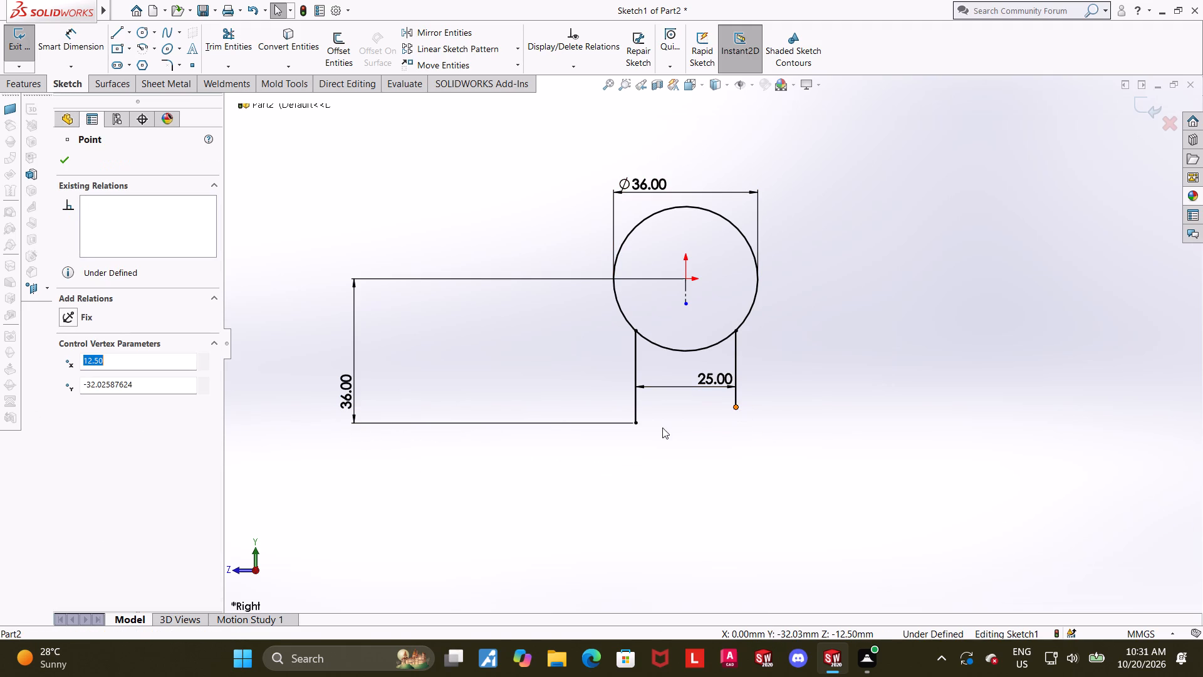
pyautogui.keyDown('ctrl'); pyautogui.click(639, 422); pyautogui.keyUp('ctrl')
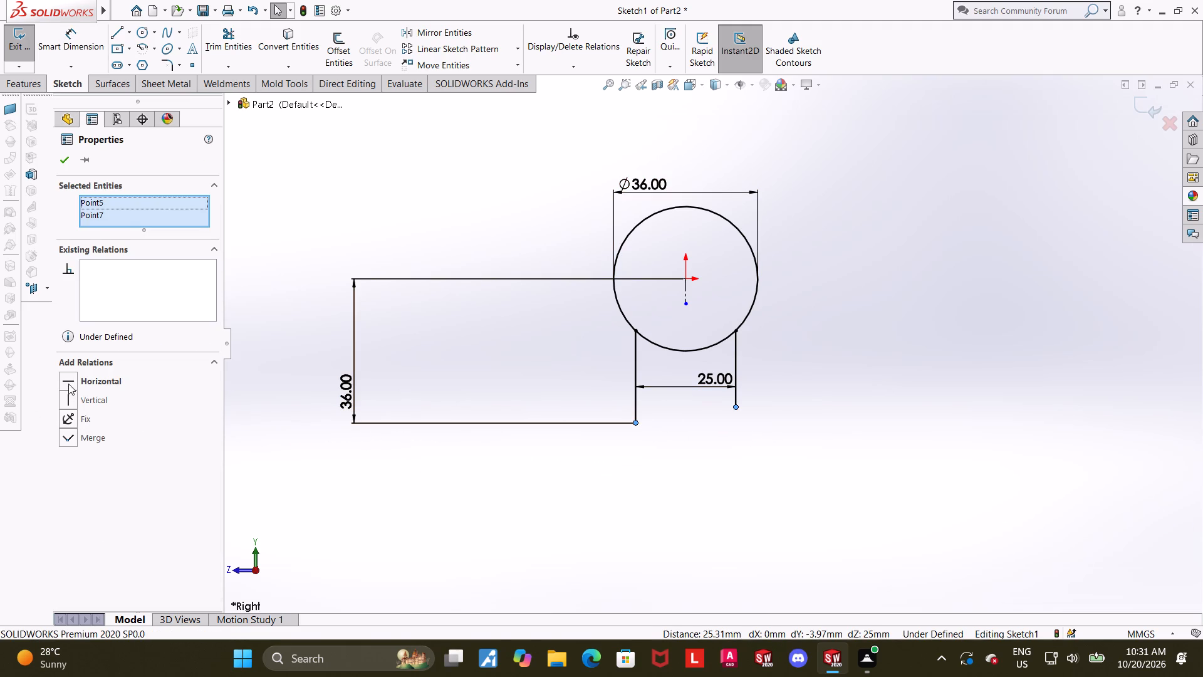
pyautogui.click(68, 384)
pyautogui.click(519, 450)
# Trim away the circle's lower arc between the two vertical lines.
pyautogui.scroll(1, 956, 481)
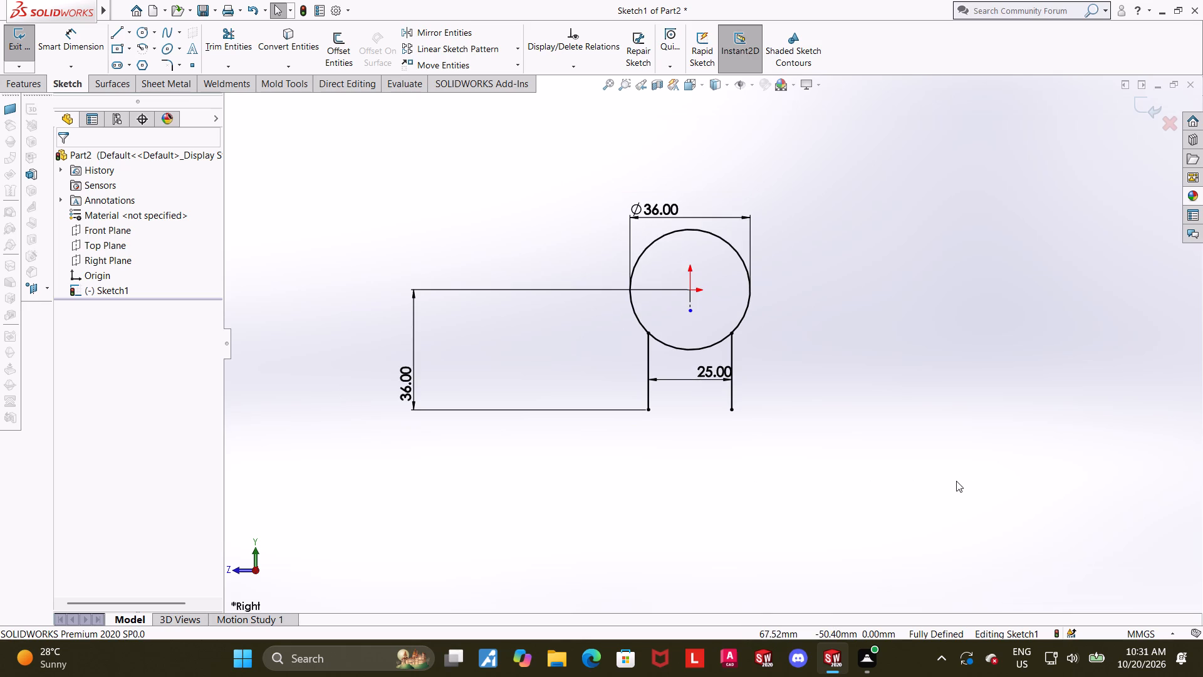
pyautogui.scroll(-2, 961, 396)
pyautogui.scroll(-2, 503, 233)
pyautogui.click(207, 50)
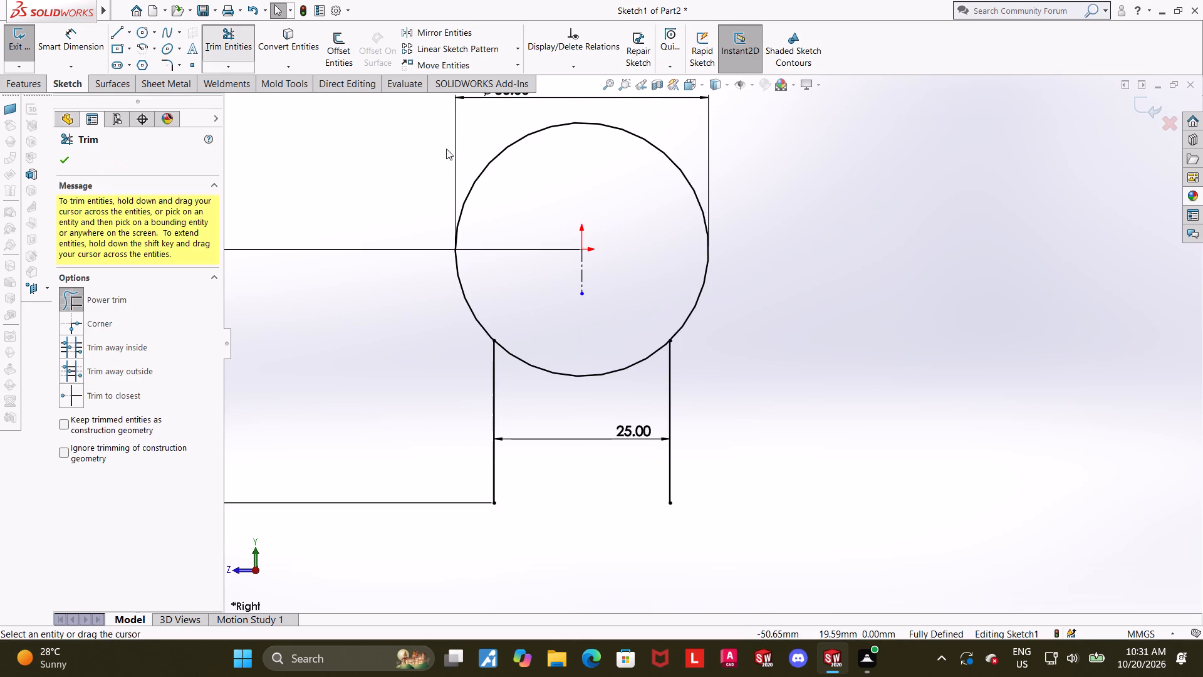
pyautogui.moveTo(627, 378); pyautogui.dragTo(627, 310)
pyautogui.scroll(4, 640, 364)
pyautogui.press('Escape')
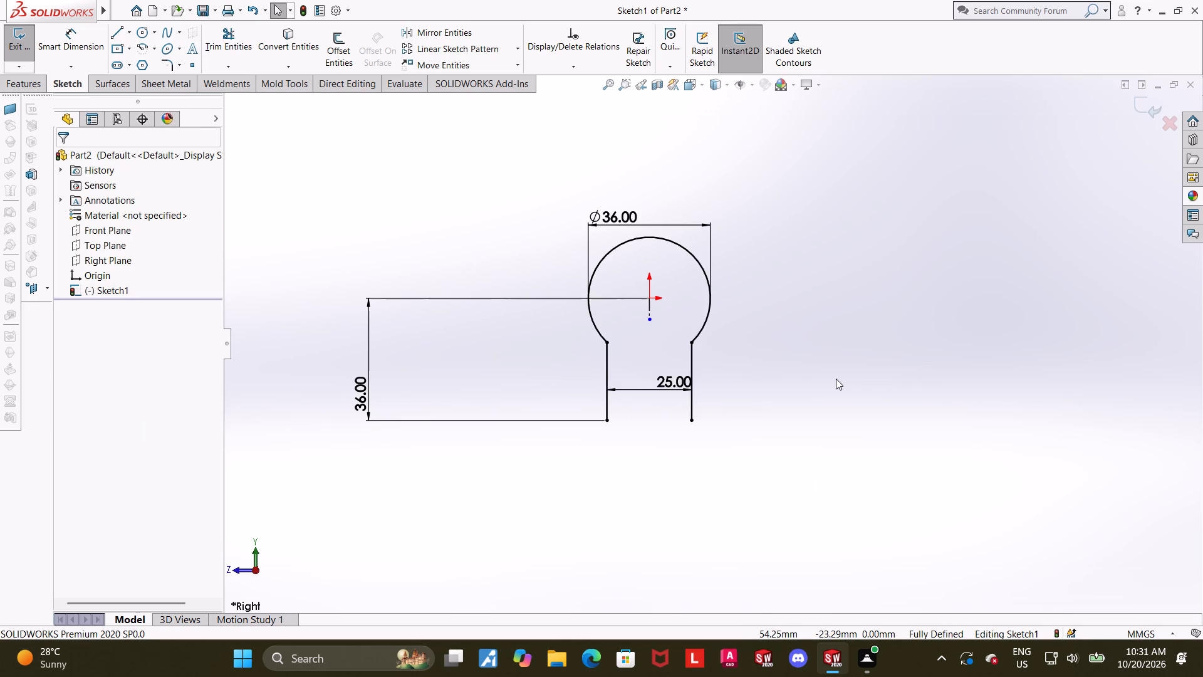
# Add 6 mm sketch fillets at both corners where the arc meets the vertical lines.
pyautogui.scroll(2, 836, 379)
pyautogui.scroll(-2, 739, 293)
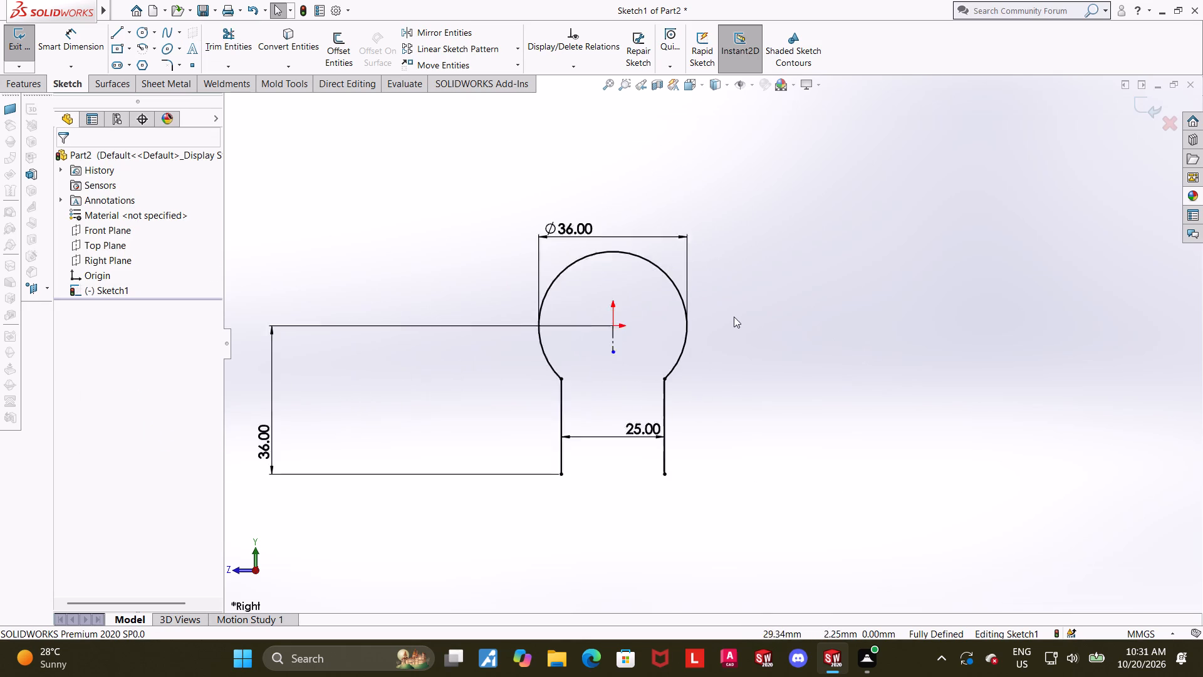
pyautogui.scroll(-2, 734, 317)
pyautogui.press('Escape')
pyautogui.scroll(-3, 694, 392)
pyautogui.click(170, 66)
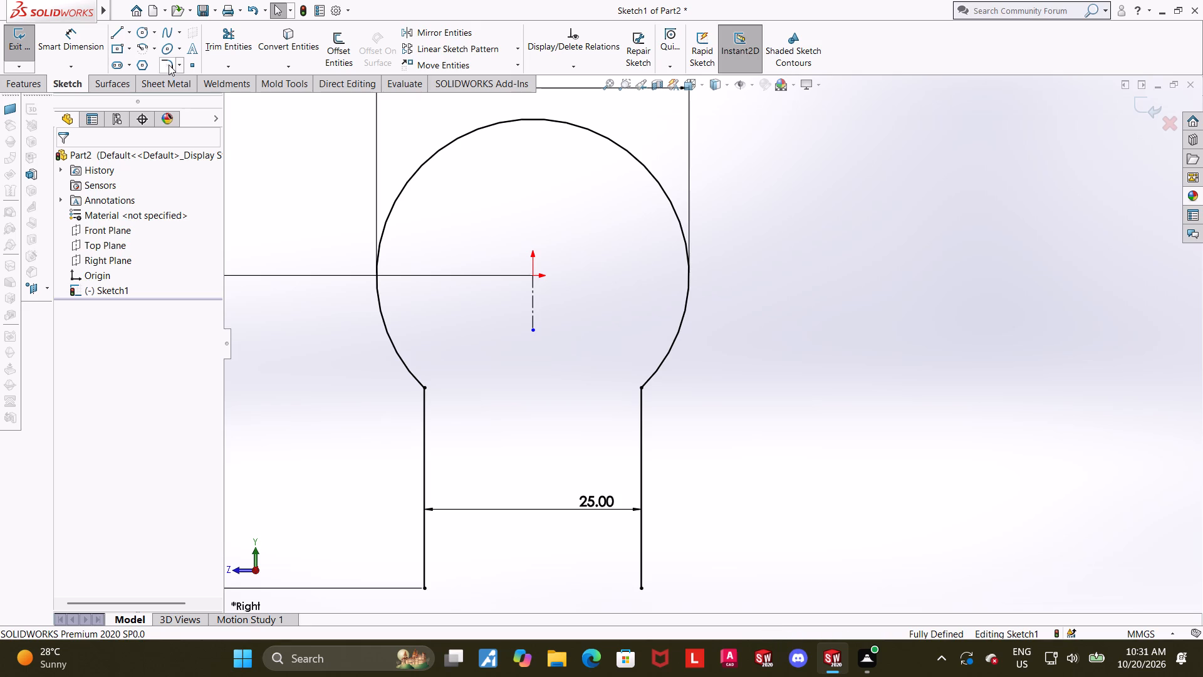
pyautogui.click(169, 65)
pyautogui.press('6')
pyautogui.press('Return')
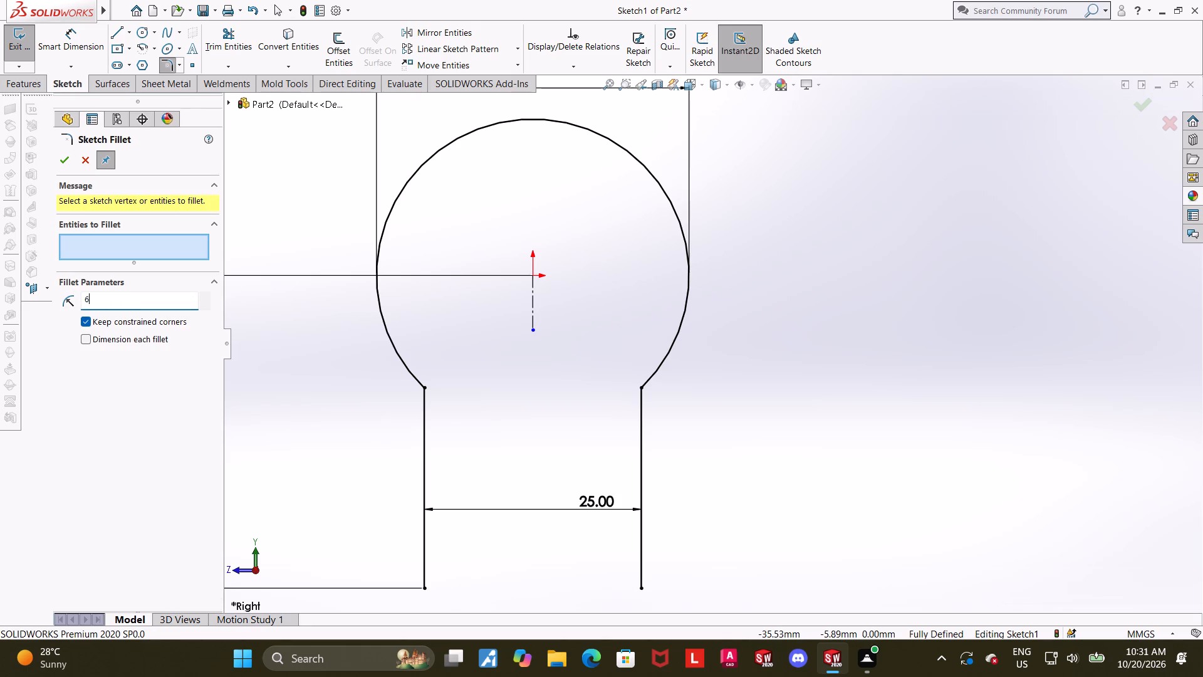
pyautogui.click(640, 385)
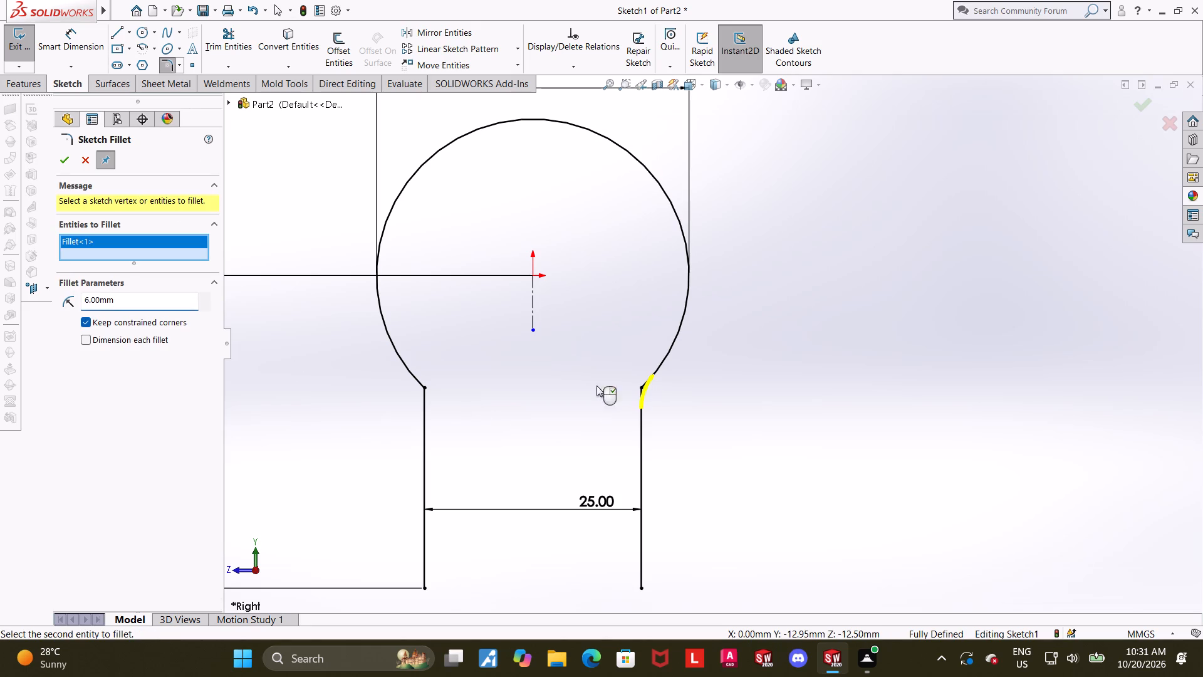
pyautogui.click(428, 386)
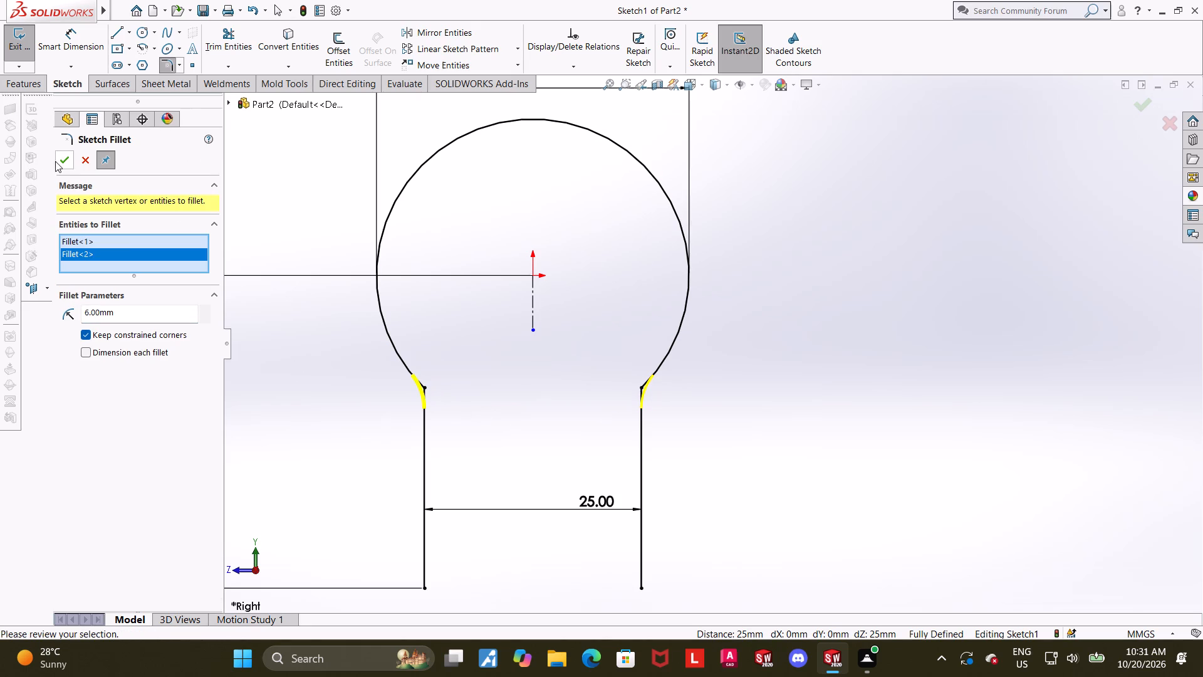
pyautogui.click(55, 161)
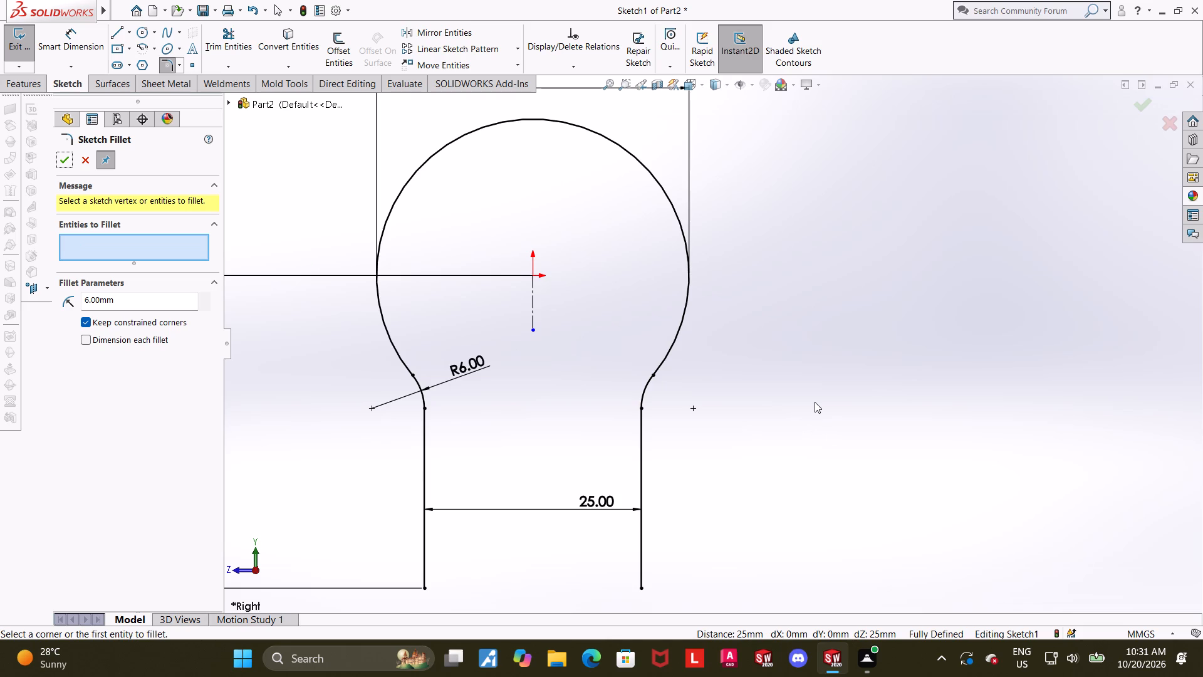
pyautogui.scroll(1, 815, 402)
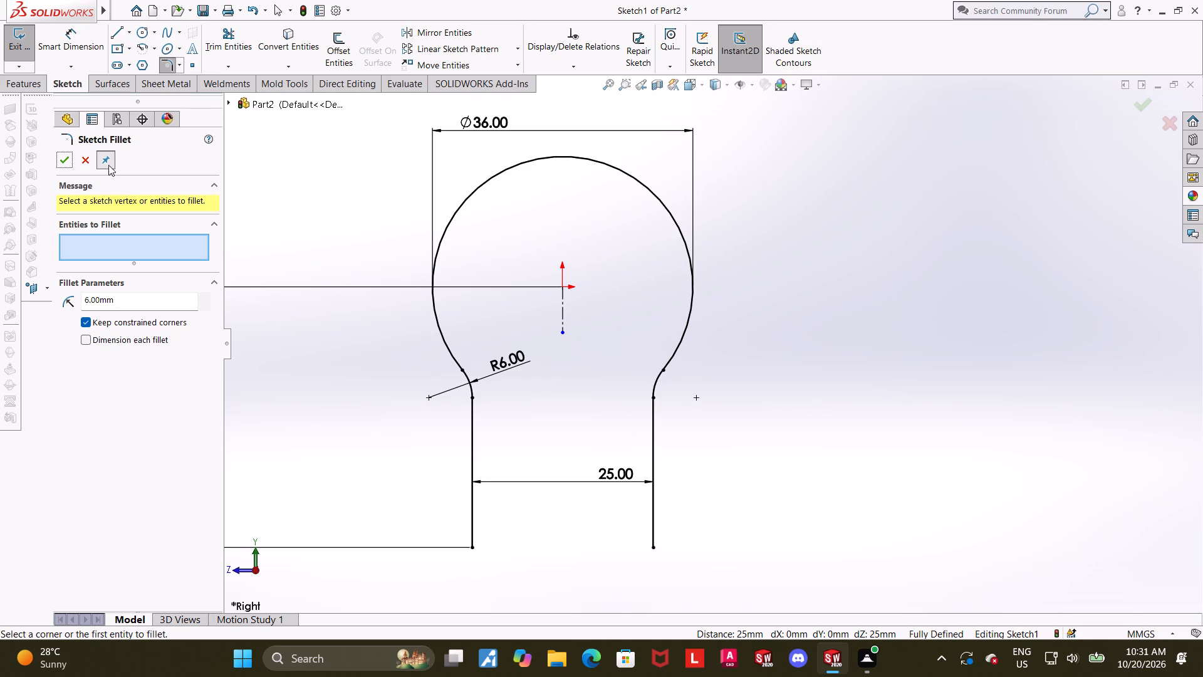
pyautogui.click(68, 162)
# Move the 36 mm diameter dimension farther above the arc.
pyautogui.scroll(1, 754, 400)
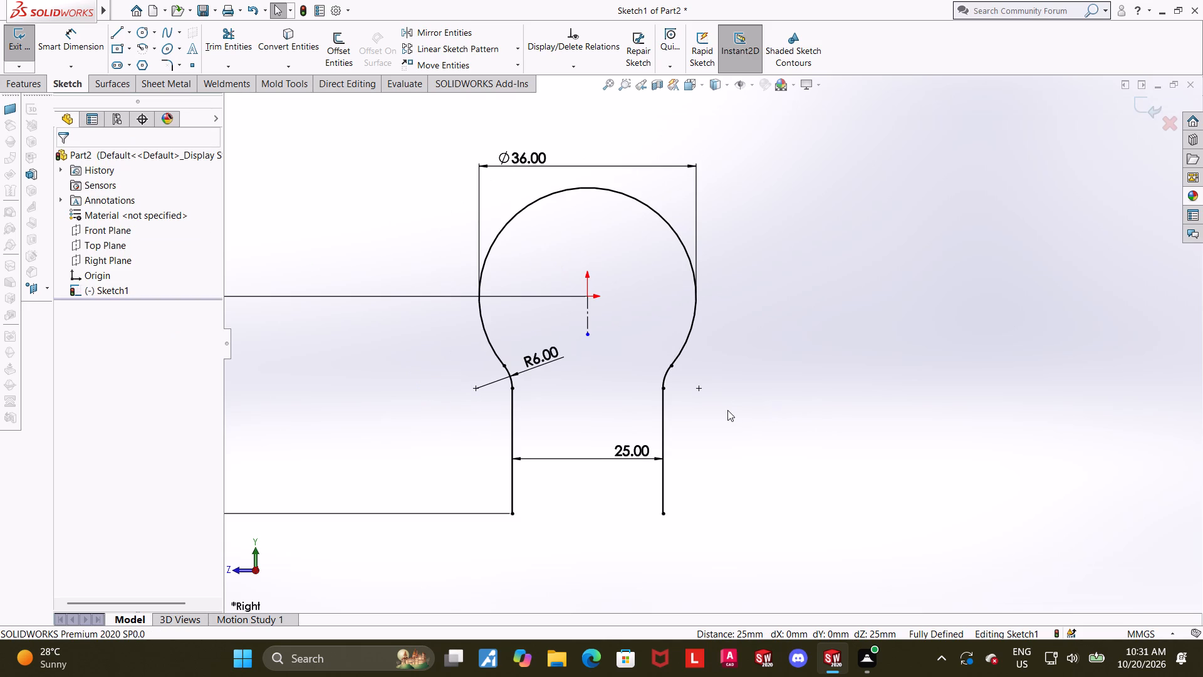
pyautogui.scroll(5, 727, 410)
pyautogui.scroll(-4, 687, 277)
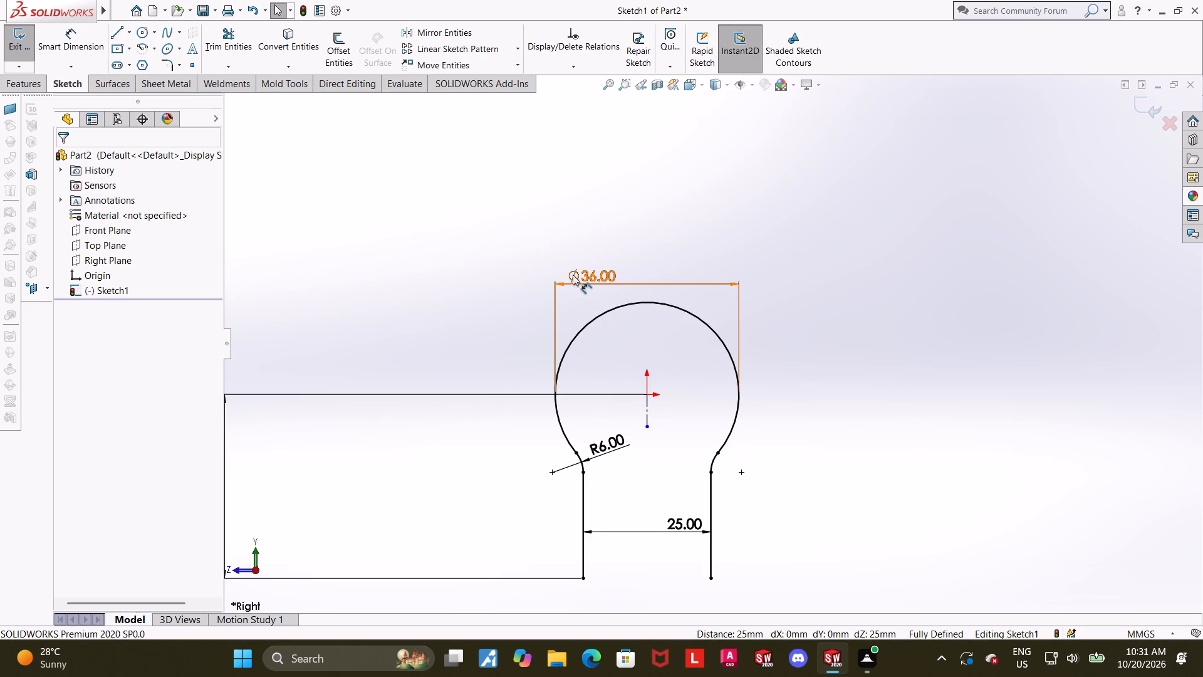
pyautogui.moveTo(573, 275); pyautogui.dragTo(578, 130)
pyautogui.click(838, 277)
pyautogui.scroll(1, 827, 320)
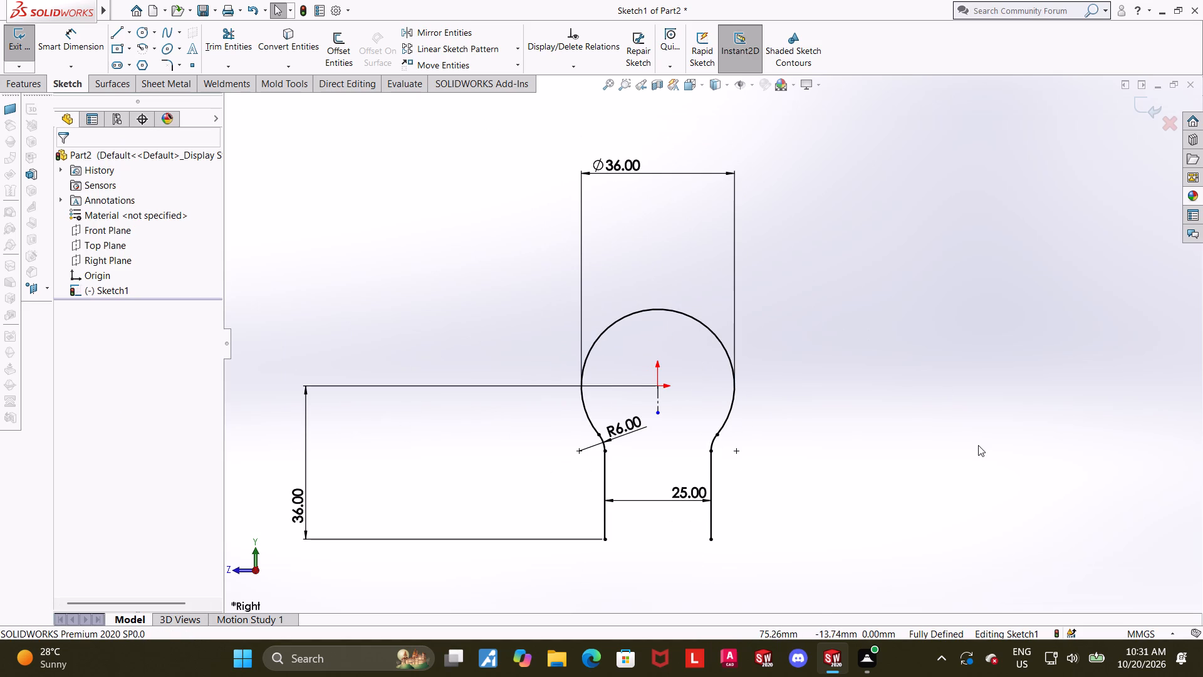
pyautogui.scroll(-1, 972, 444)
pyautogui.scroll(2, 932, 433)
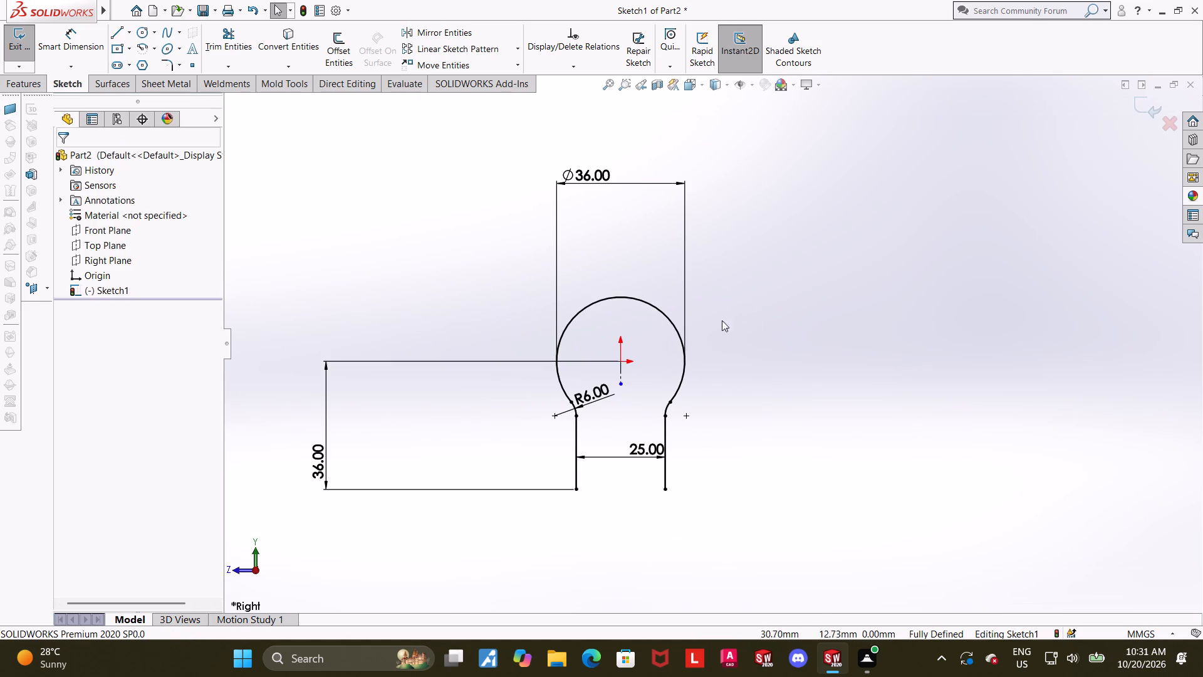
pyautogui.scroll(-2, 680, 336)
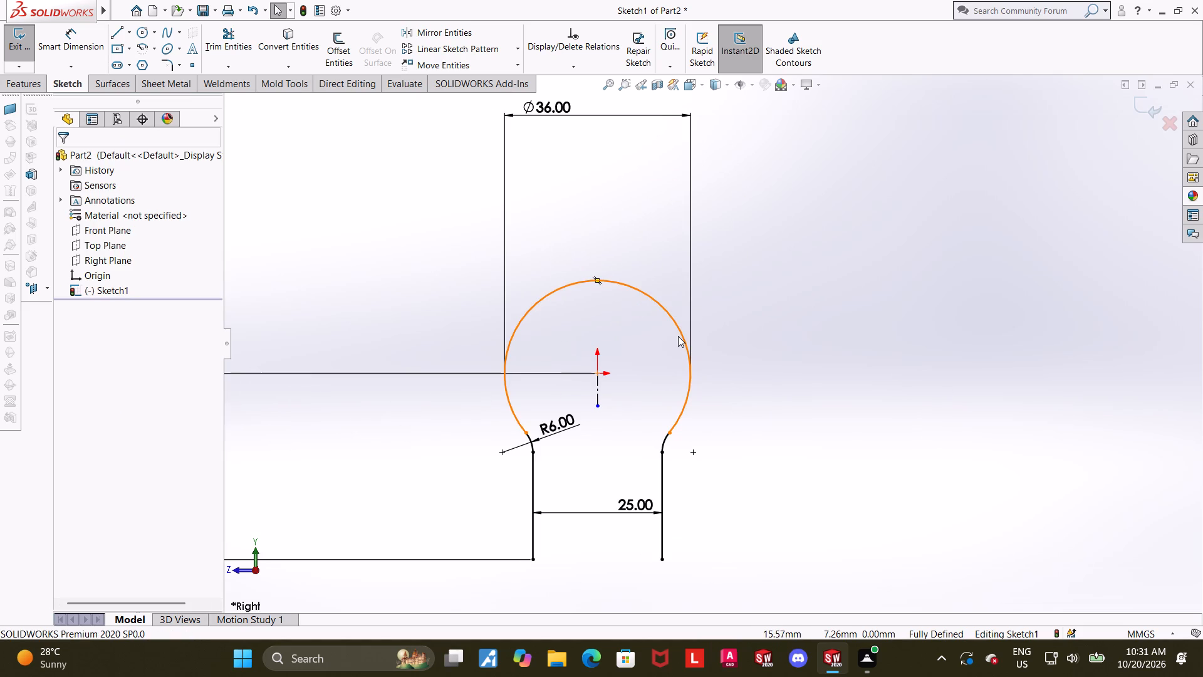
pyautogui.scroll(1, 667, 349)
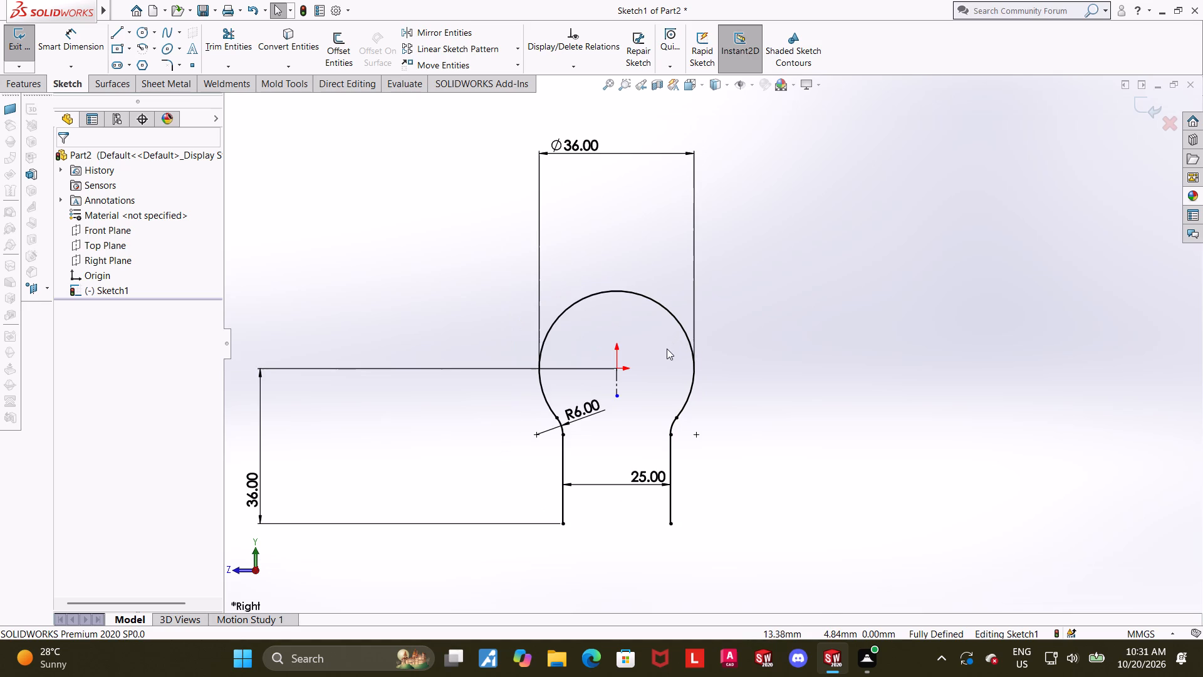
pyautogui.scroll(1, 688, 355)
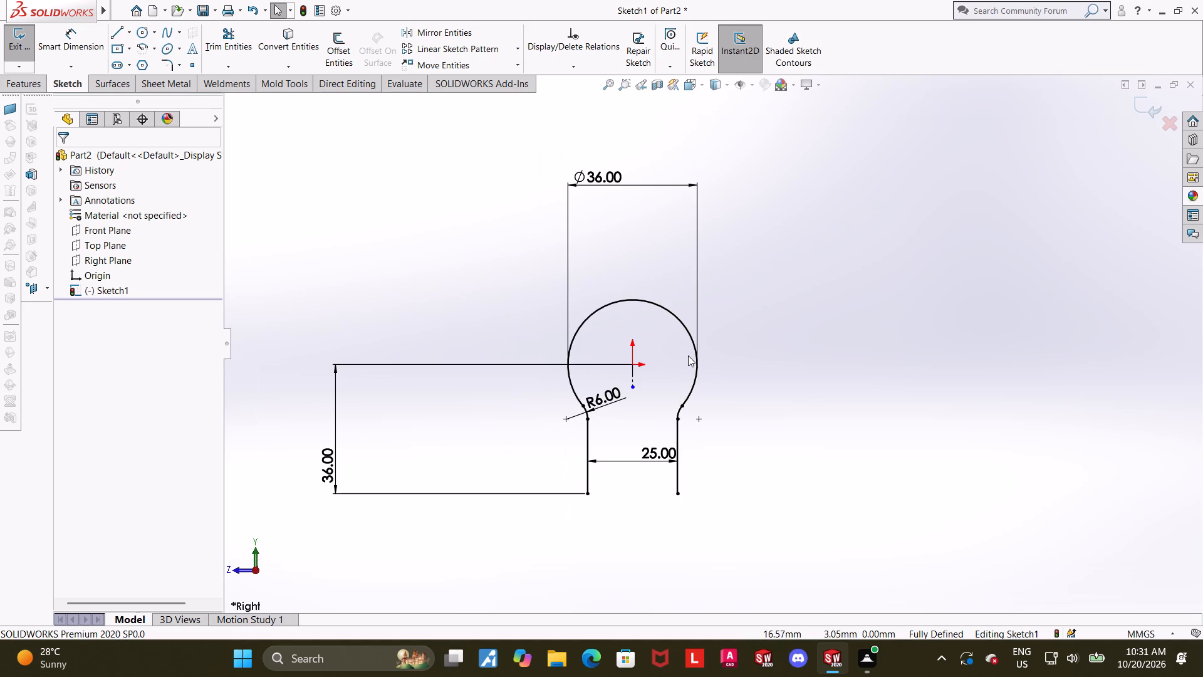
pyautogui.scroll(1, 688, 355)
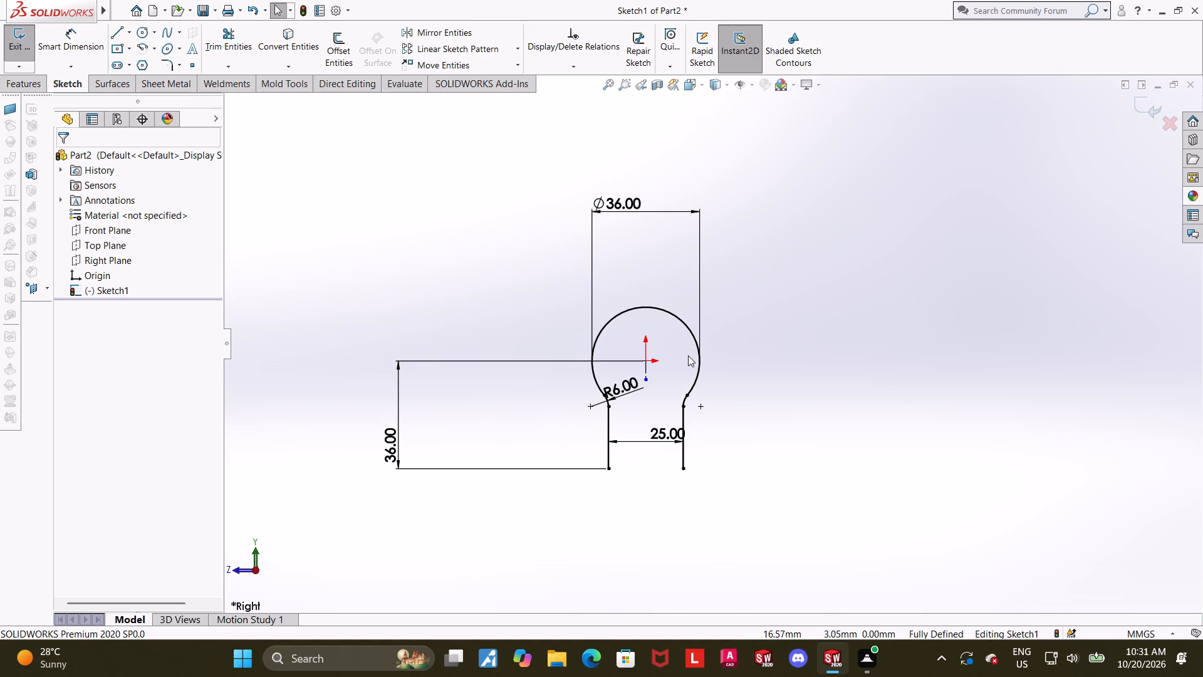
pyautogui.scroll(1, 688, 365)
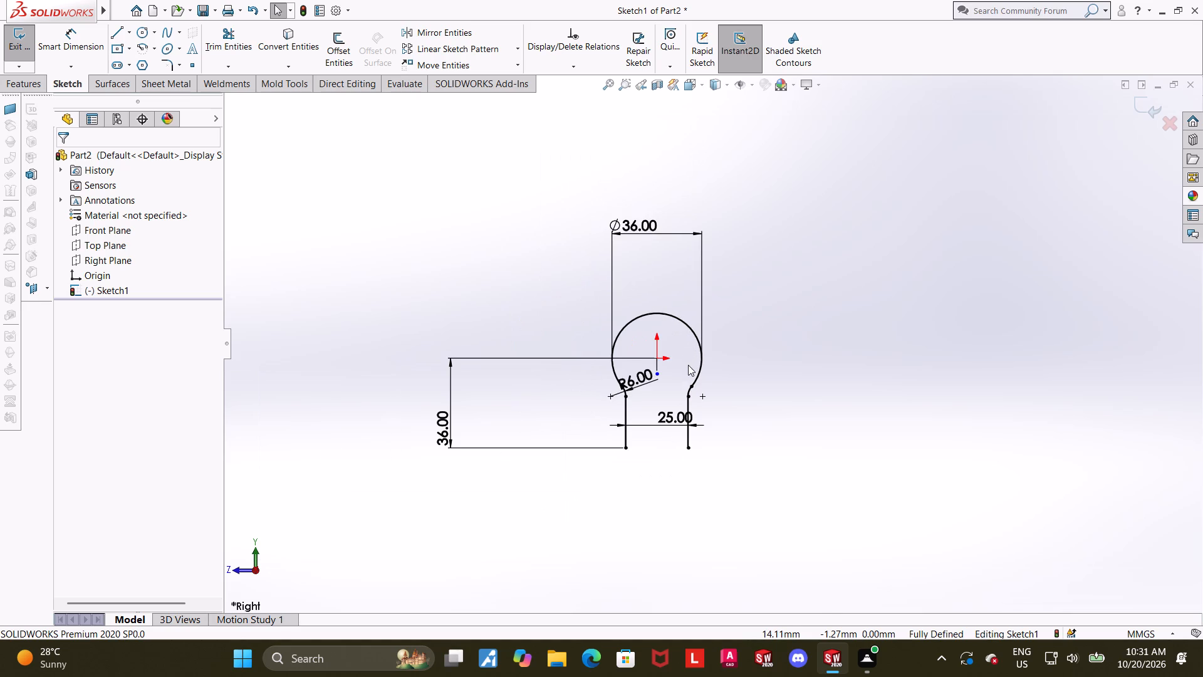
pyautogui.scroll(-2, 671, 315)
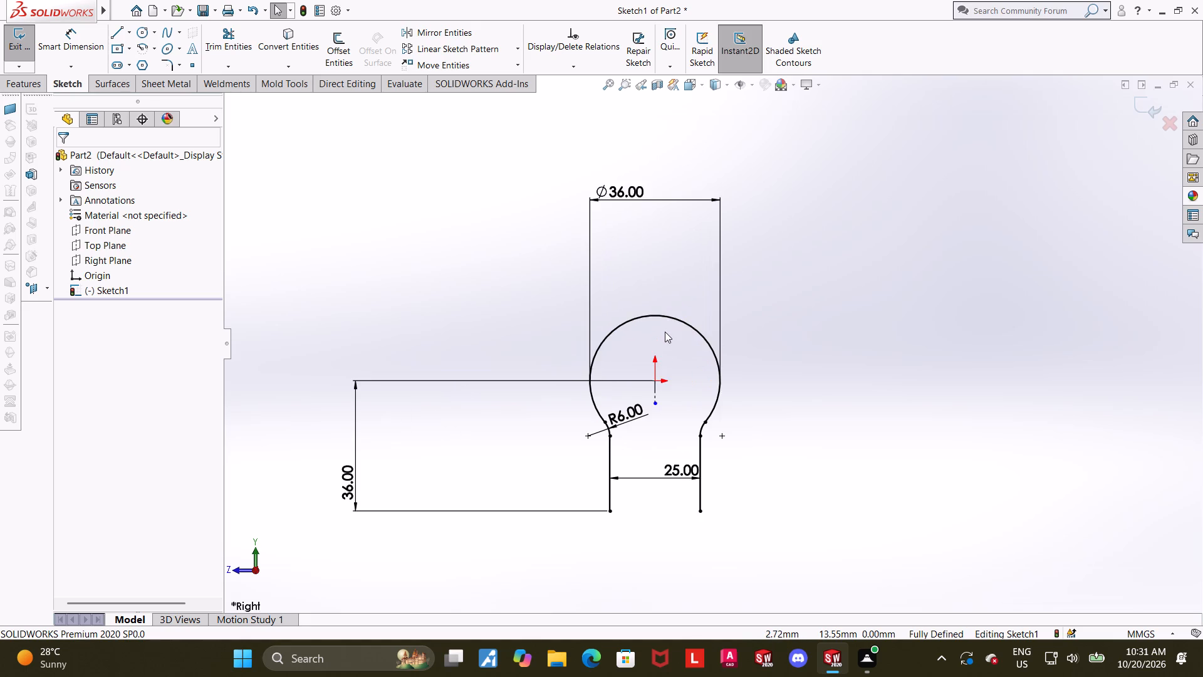
# Sketch a circle near the top of the large arc, centred about 16 mm directly above the origin.
pyautogui.scroll(-1, 665, 332)
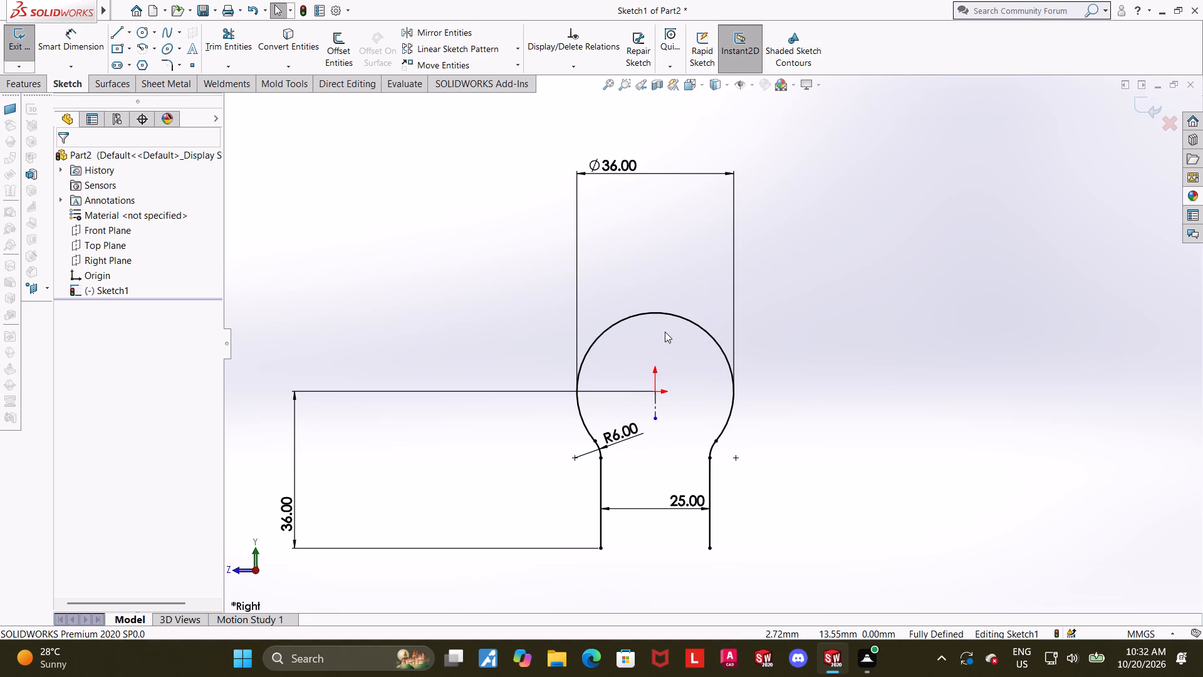
pyautogui.scroll(-1, 699, 333)
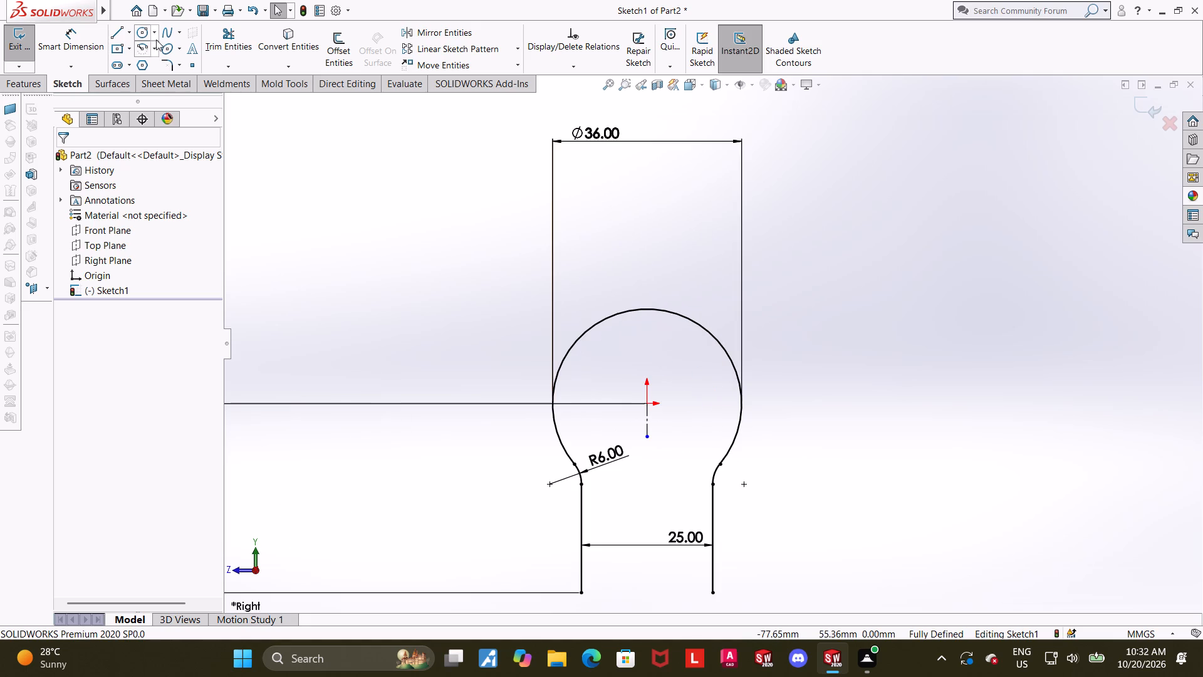
pyautogui.click(142, 31)
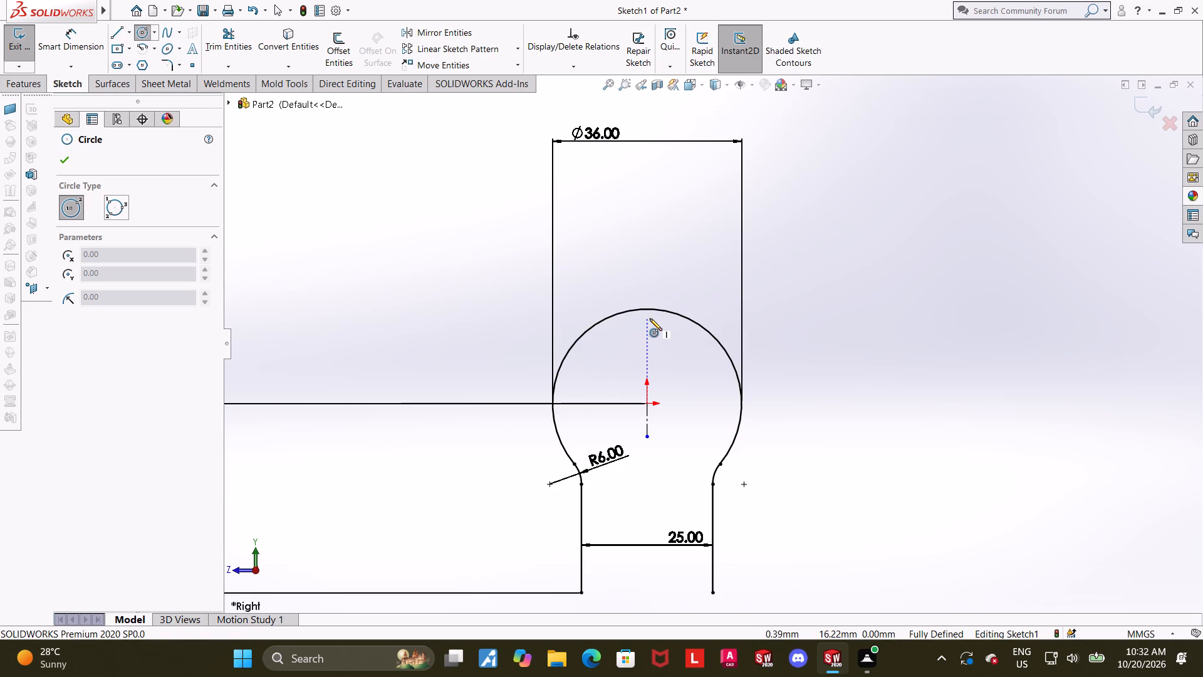
pyautogui.click(650, 318)
pyautogui.click(654, 287)
pyautogui.press('Escape')
pyautogui.press('Escape')
pyautogui.press('Escape')
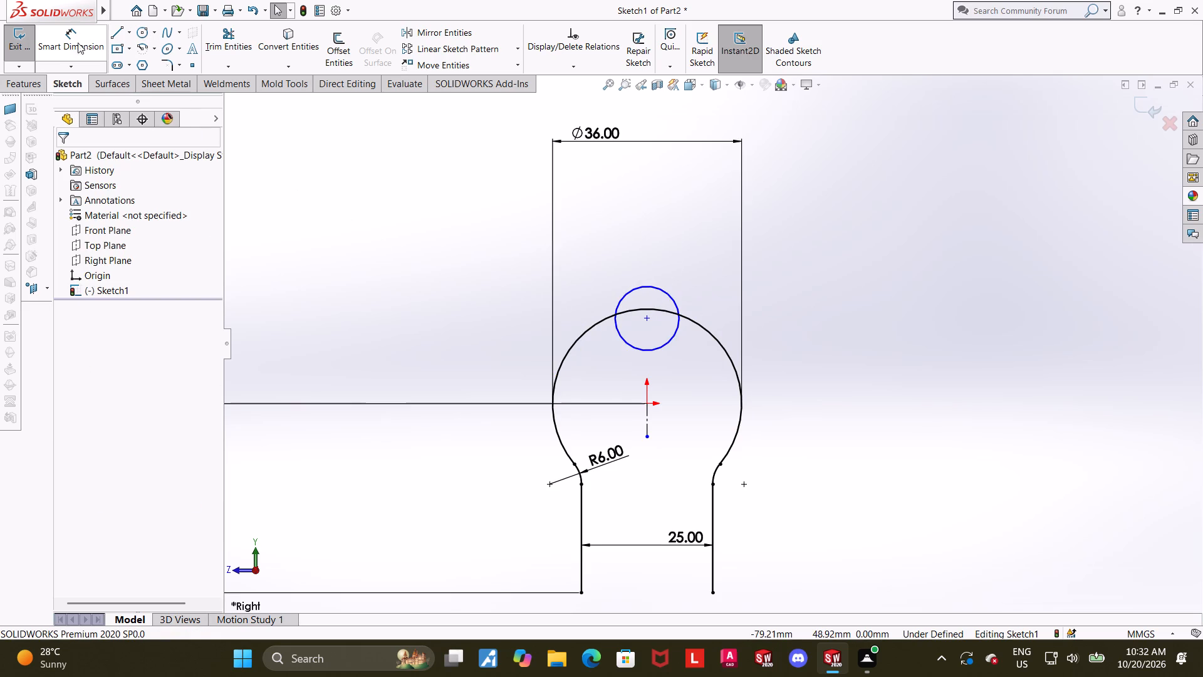
# Dimension the small circle at the top of the arc to a 12 mm diameter.
pyautogui.click(71, 37)
pyautogui.scroll(1, 566, 278)
pyautogui.scroll(-1, 679, 334)
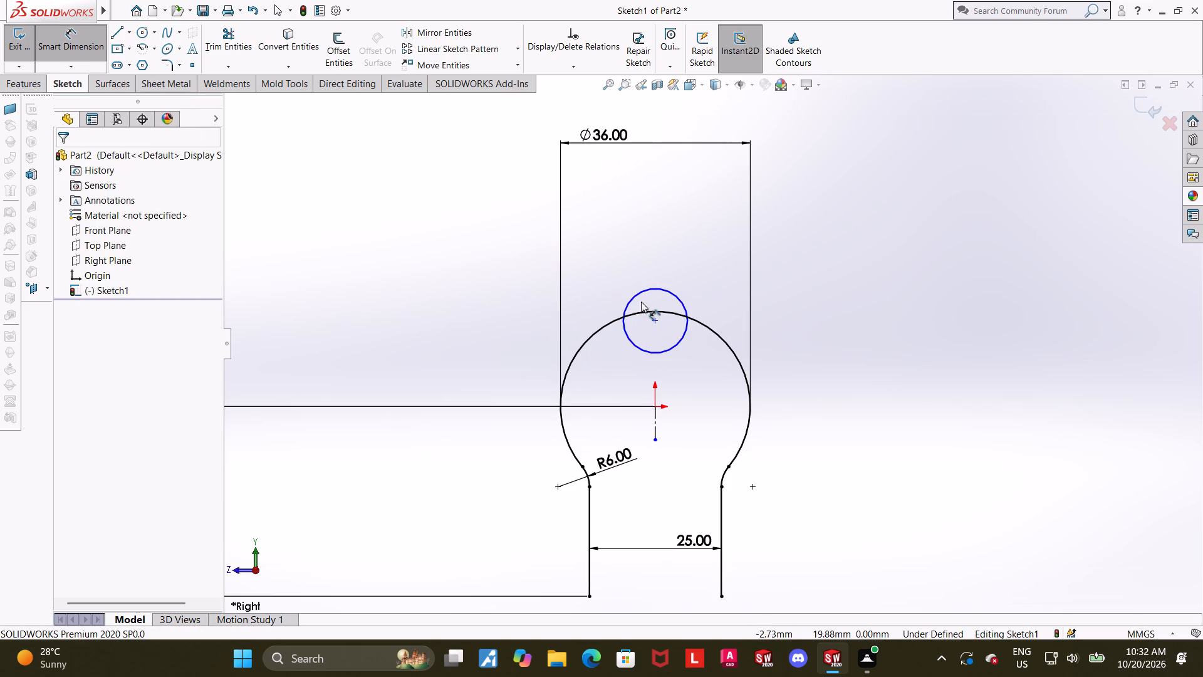
pyautogui.click(663, 290)
pyautogui.click(664, 231)
pyautogui.write('12')
pyautogui.press('Return')
pyautogui.press('Escape')
pyautogui.press('Escape')
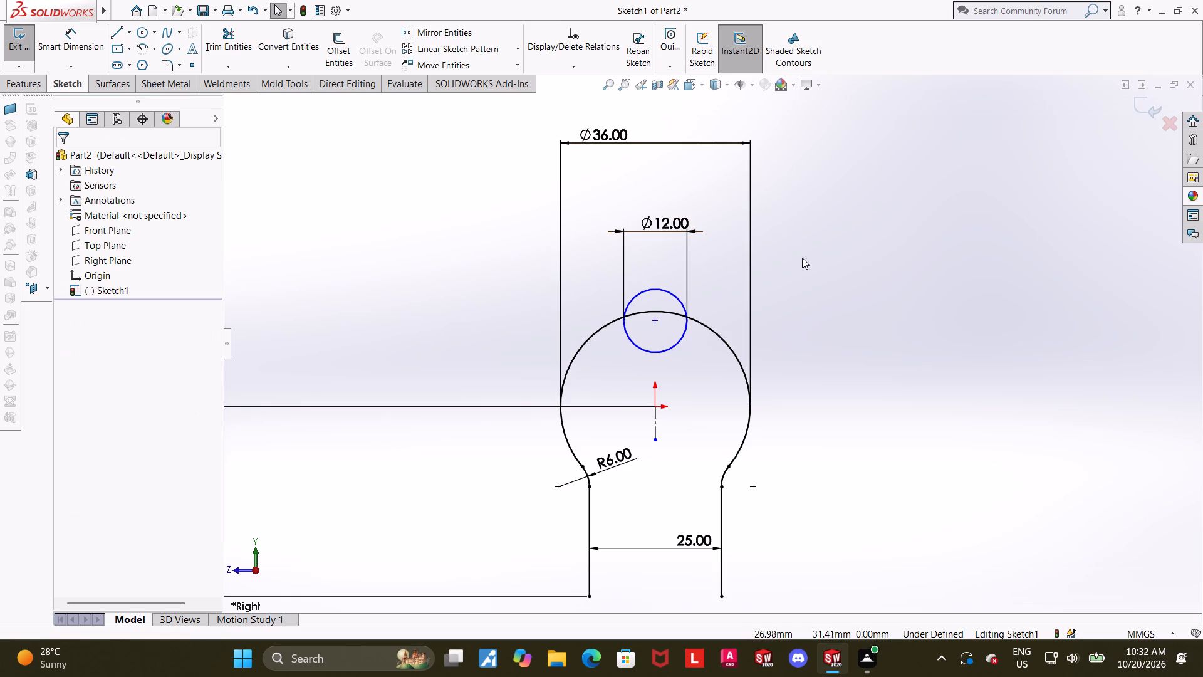
pyautogui.click(885, 379)
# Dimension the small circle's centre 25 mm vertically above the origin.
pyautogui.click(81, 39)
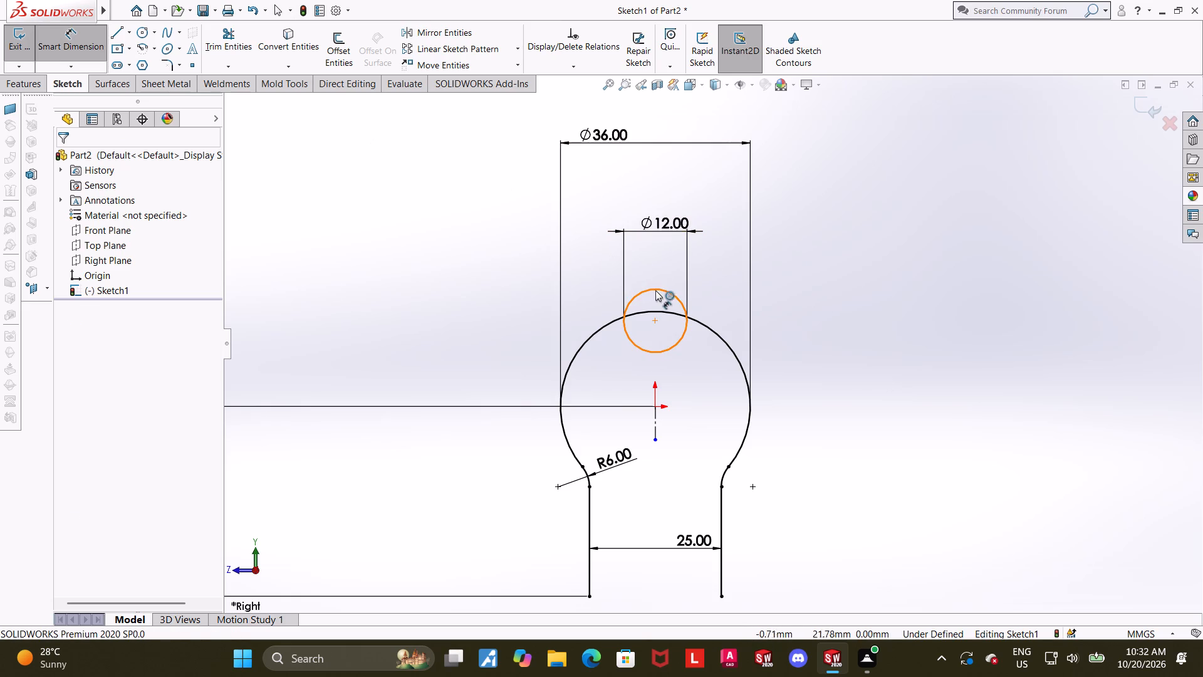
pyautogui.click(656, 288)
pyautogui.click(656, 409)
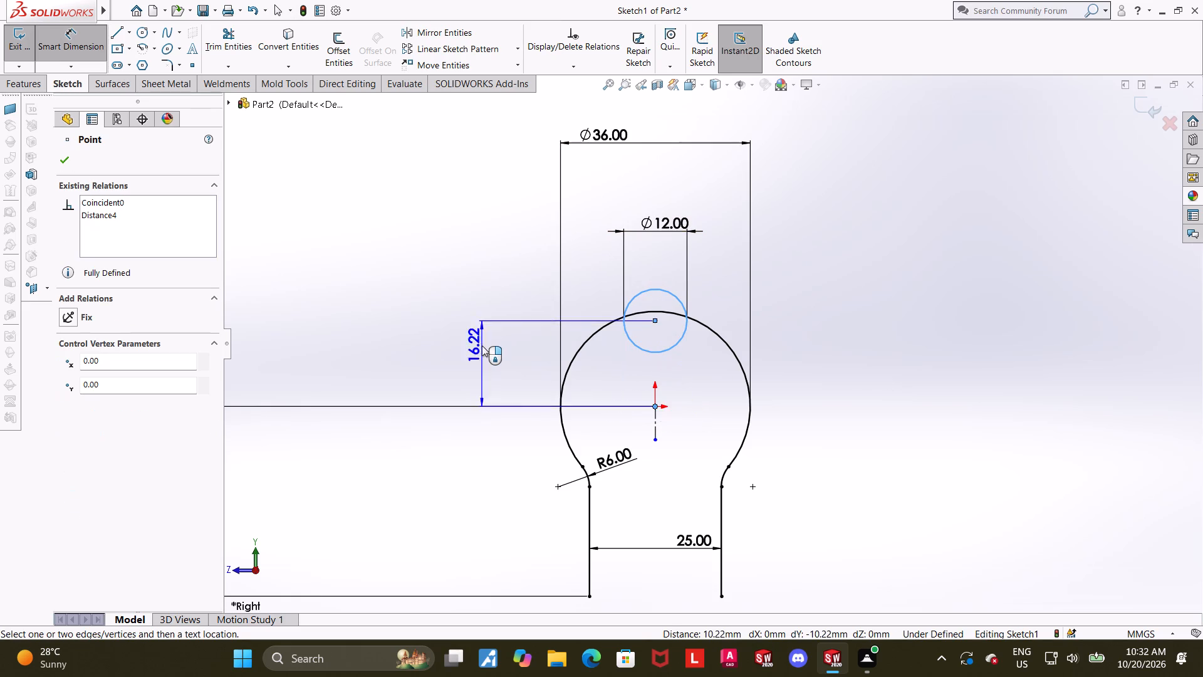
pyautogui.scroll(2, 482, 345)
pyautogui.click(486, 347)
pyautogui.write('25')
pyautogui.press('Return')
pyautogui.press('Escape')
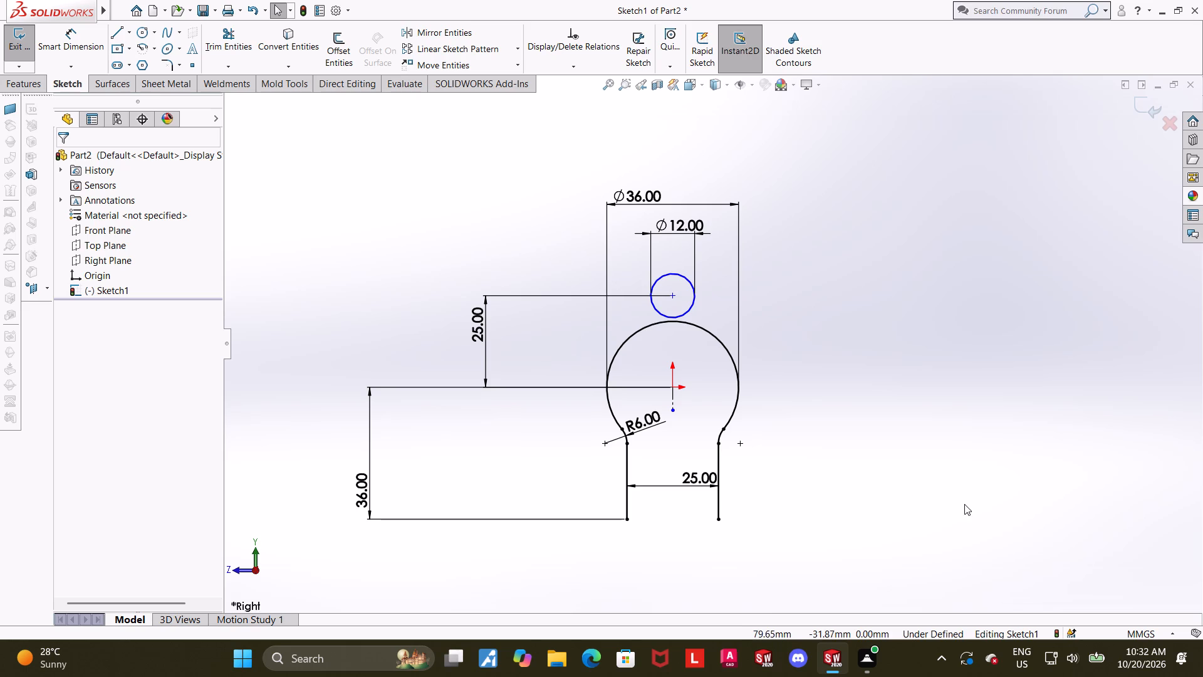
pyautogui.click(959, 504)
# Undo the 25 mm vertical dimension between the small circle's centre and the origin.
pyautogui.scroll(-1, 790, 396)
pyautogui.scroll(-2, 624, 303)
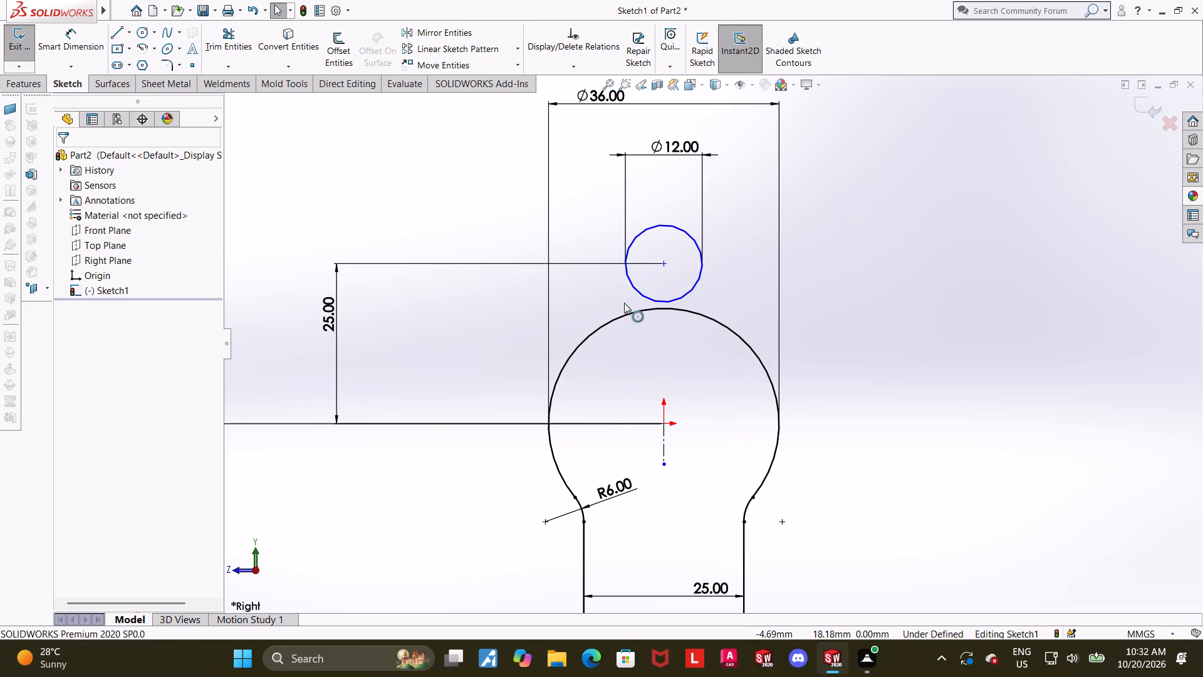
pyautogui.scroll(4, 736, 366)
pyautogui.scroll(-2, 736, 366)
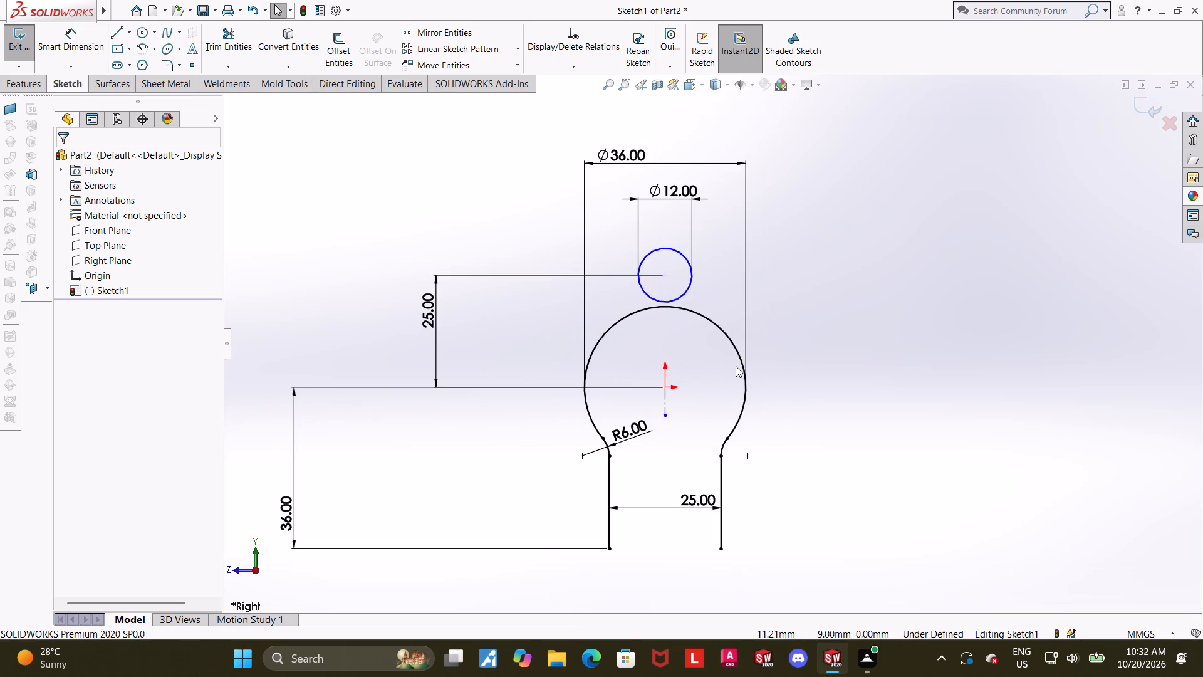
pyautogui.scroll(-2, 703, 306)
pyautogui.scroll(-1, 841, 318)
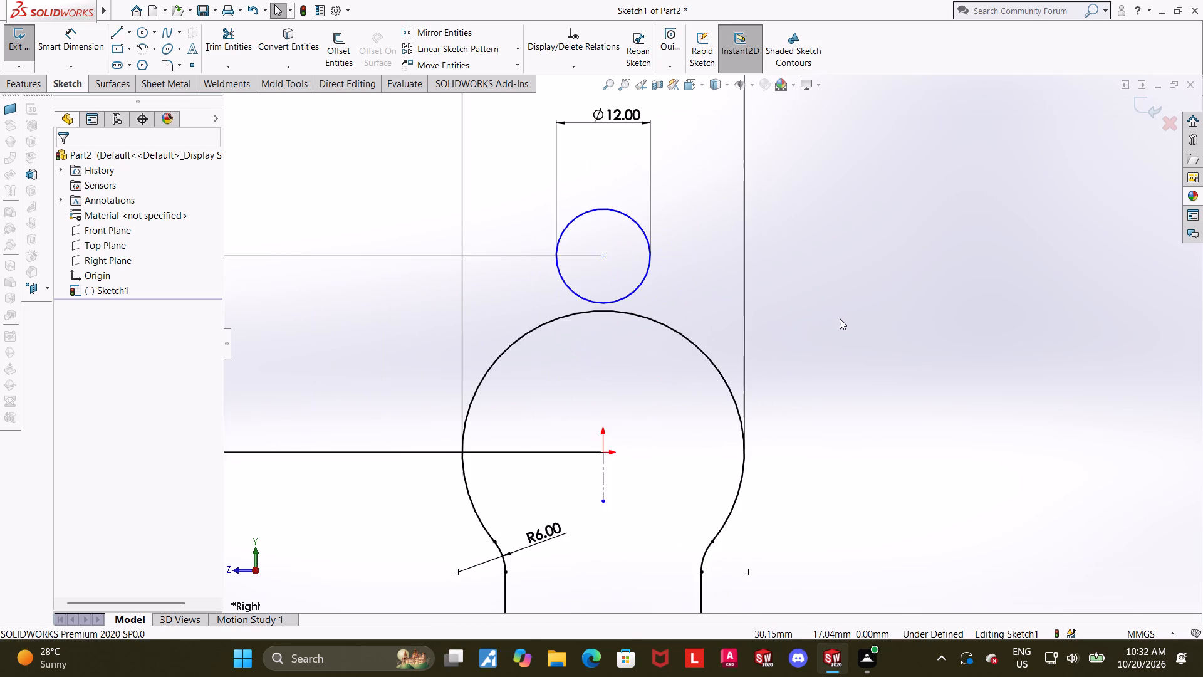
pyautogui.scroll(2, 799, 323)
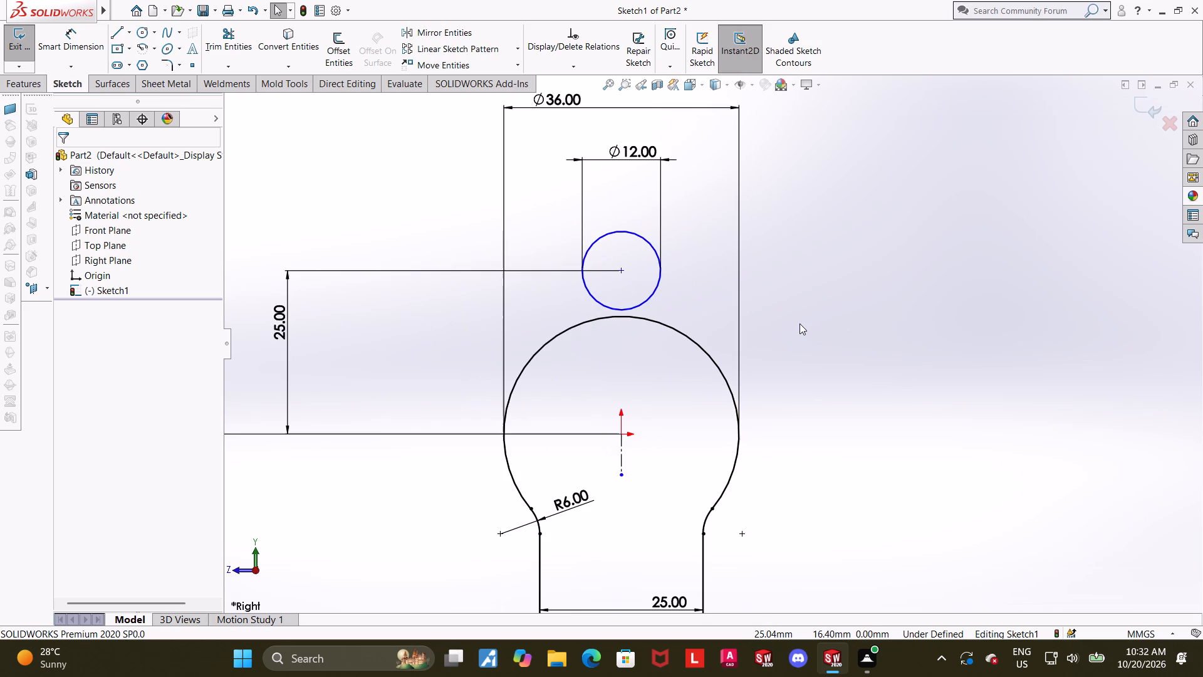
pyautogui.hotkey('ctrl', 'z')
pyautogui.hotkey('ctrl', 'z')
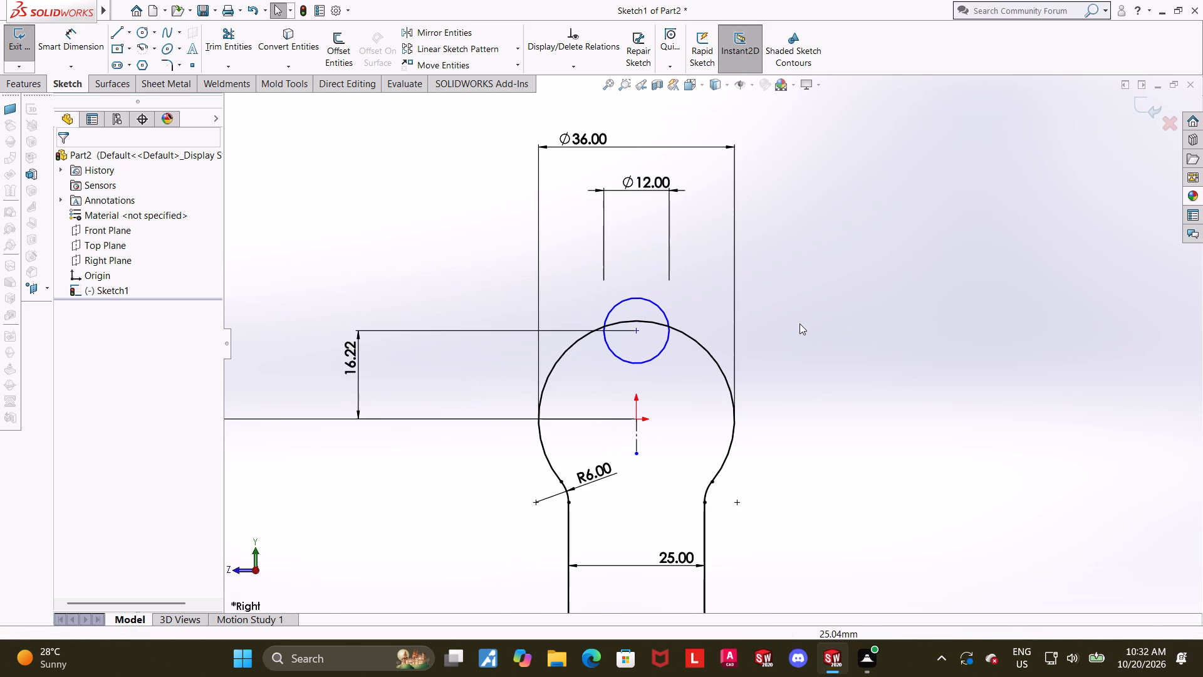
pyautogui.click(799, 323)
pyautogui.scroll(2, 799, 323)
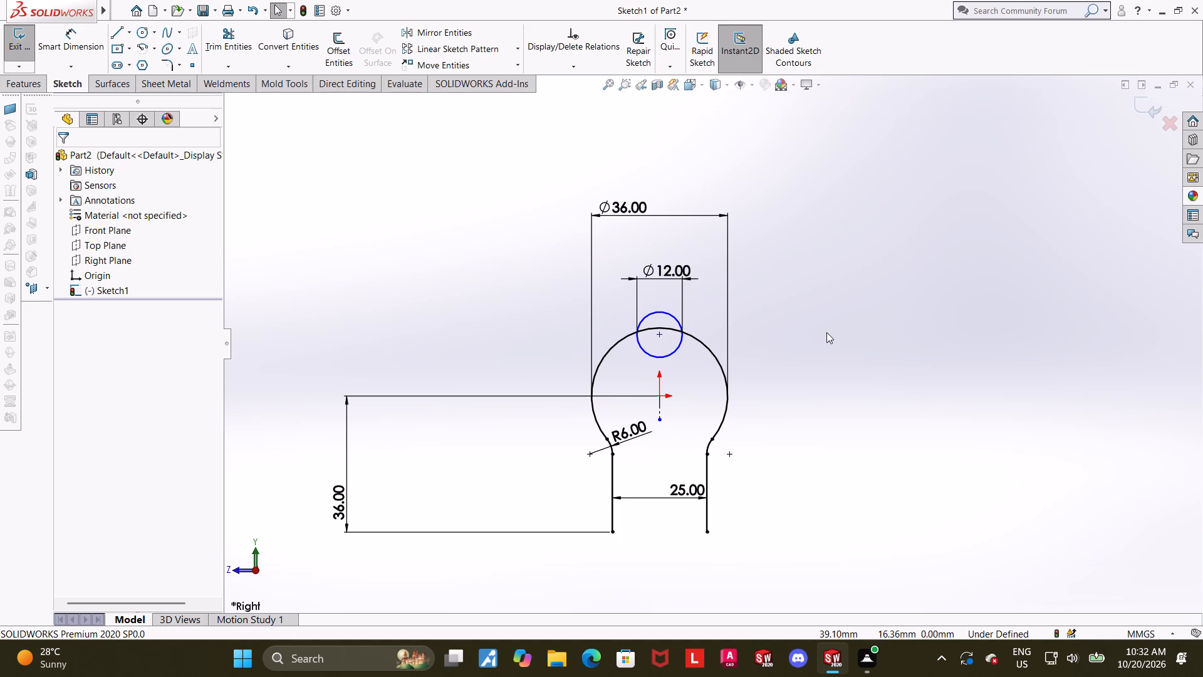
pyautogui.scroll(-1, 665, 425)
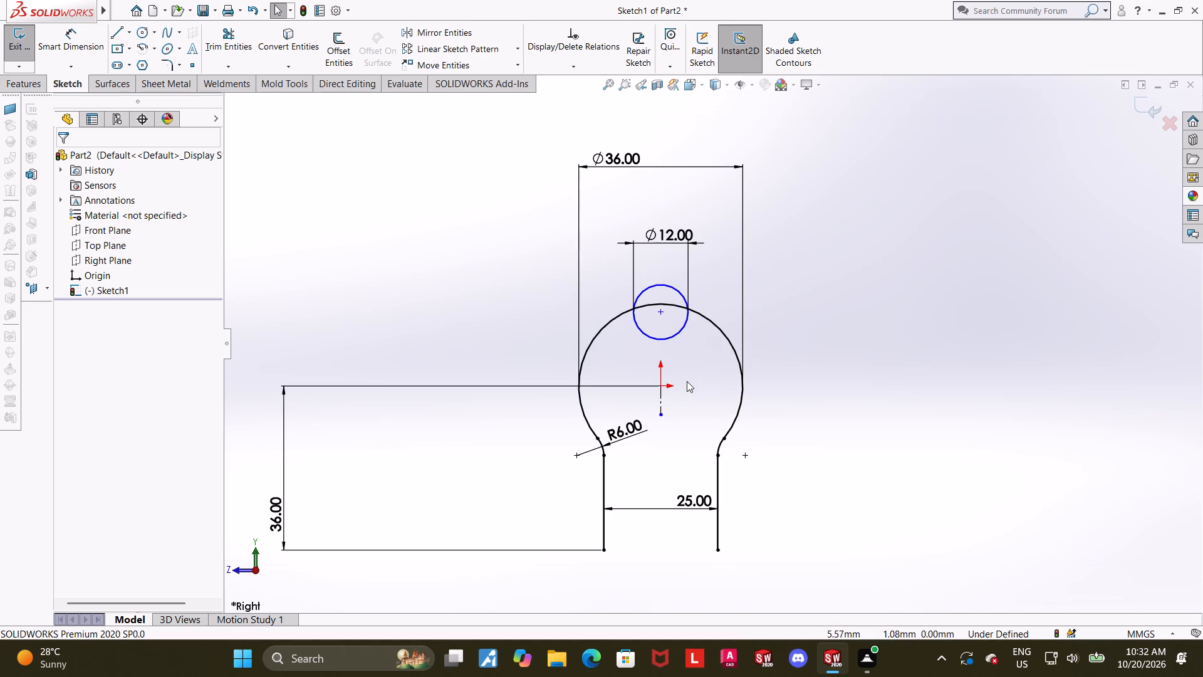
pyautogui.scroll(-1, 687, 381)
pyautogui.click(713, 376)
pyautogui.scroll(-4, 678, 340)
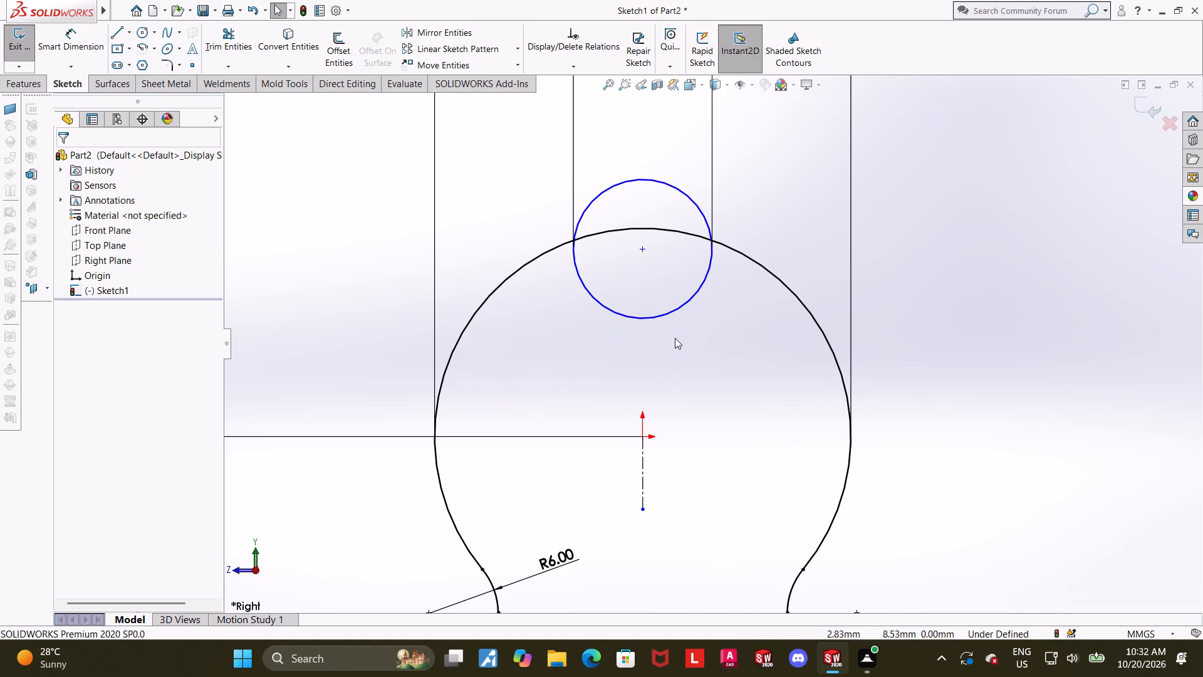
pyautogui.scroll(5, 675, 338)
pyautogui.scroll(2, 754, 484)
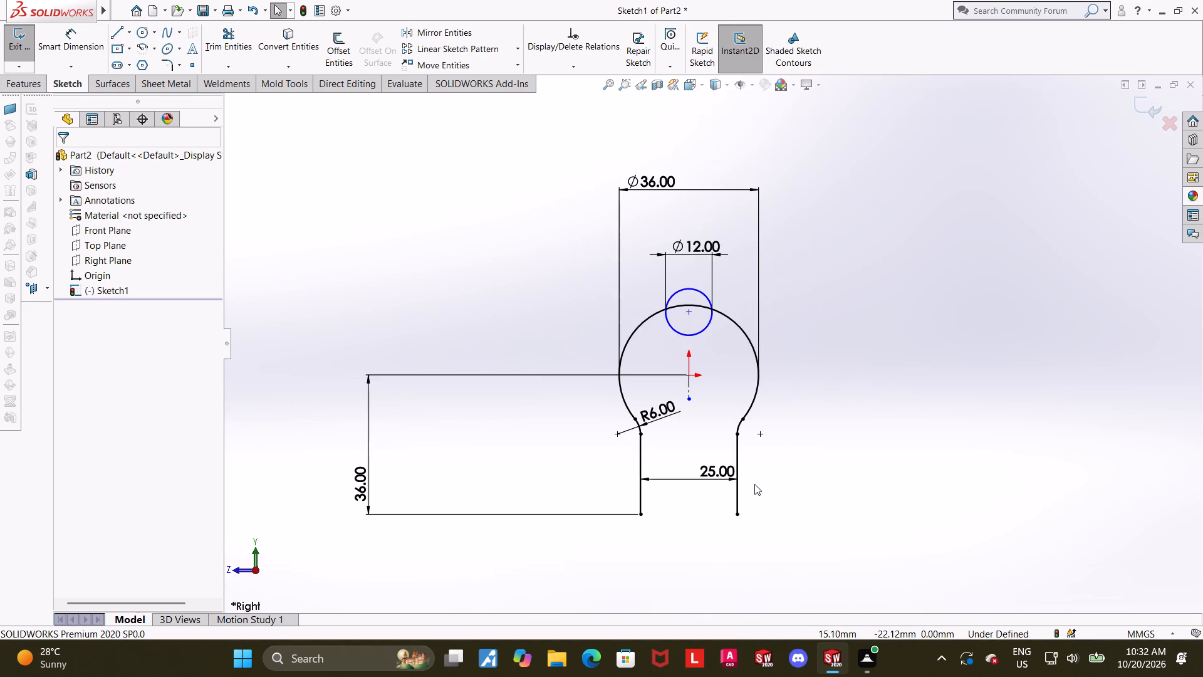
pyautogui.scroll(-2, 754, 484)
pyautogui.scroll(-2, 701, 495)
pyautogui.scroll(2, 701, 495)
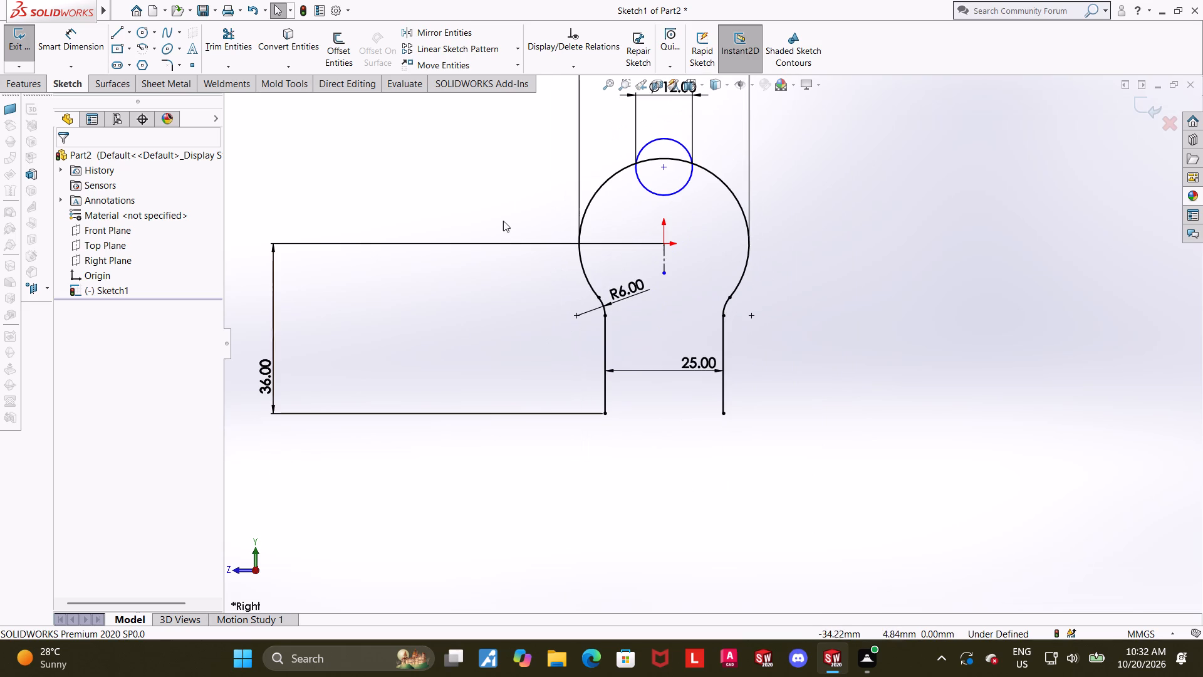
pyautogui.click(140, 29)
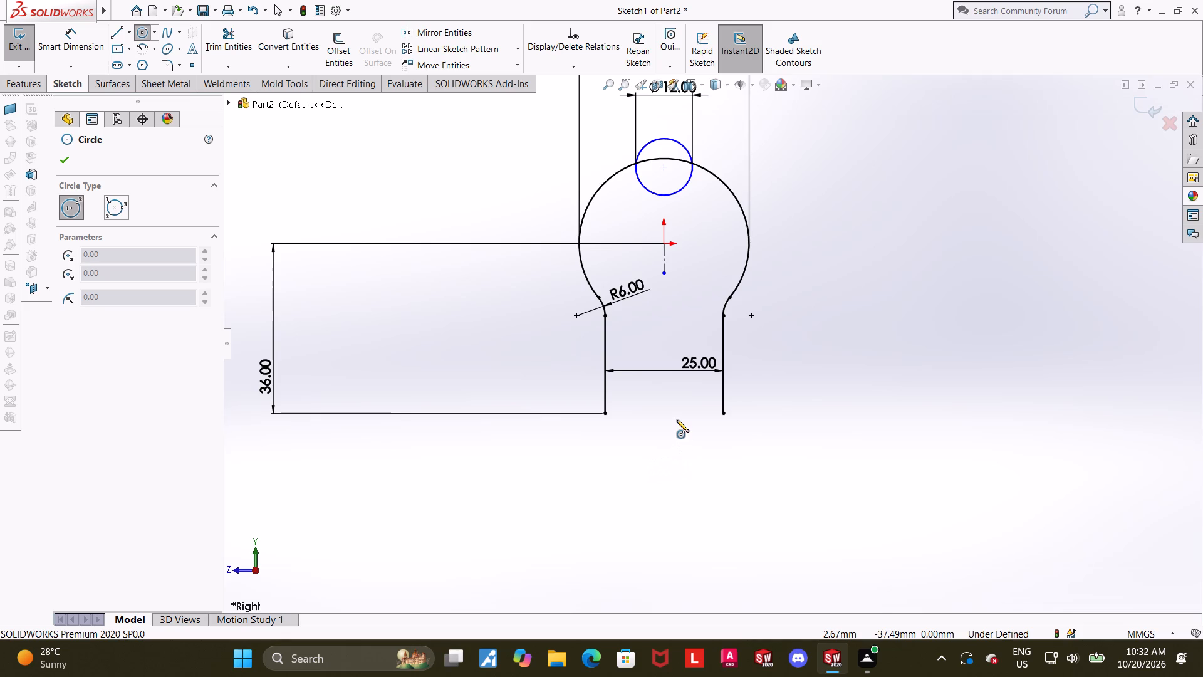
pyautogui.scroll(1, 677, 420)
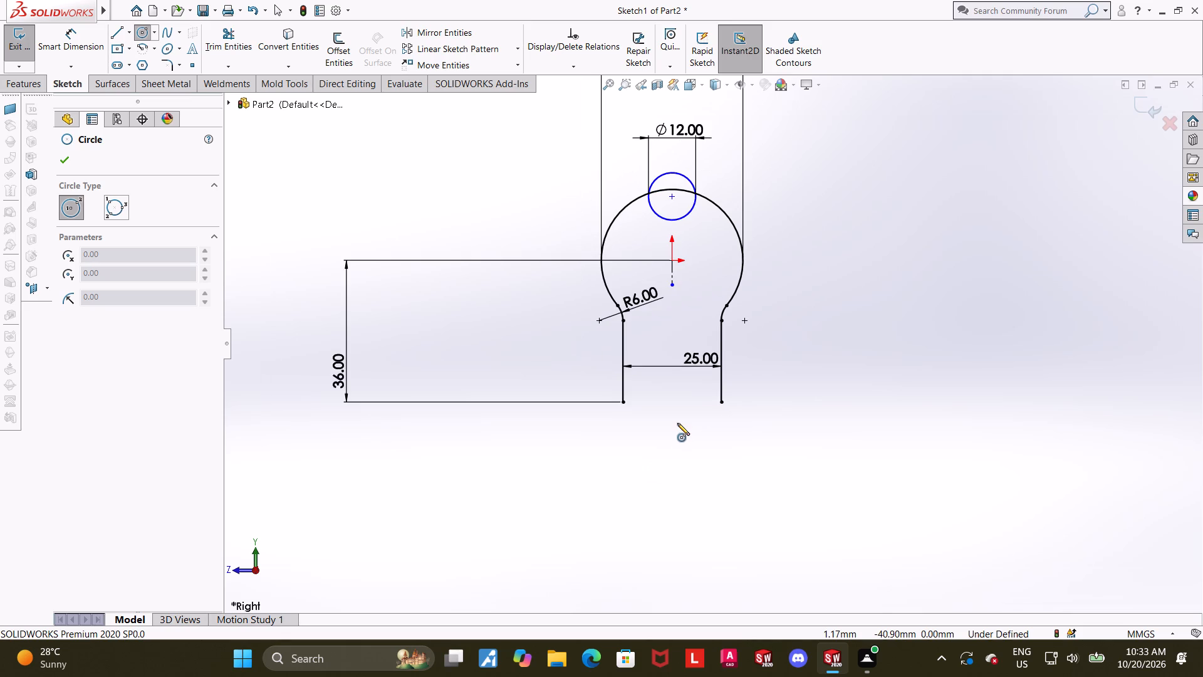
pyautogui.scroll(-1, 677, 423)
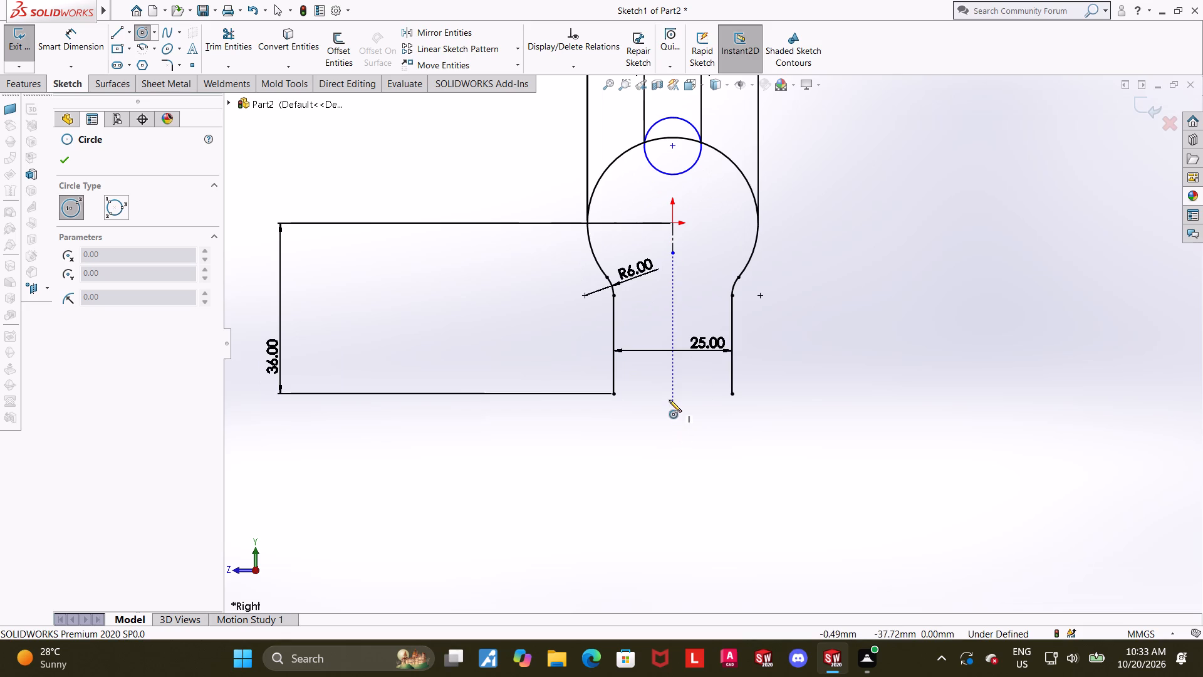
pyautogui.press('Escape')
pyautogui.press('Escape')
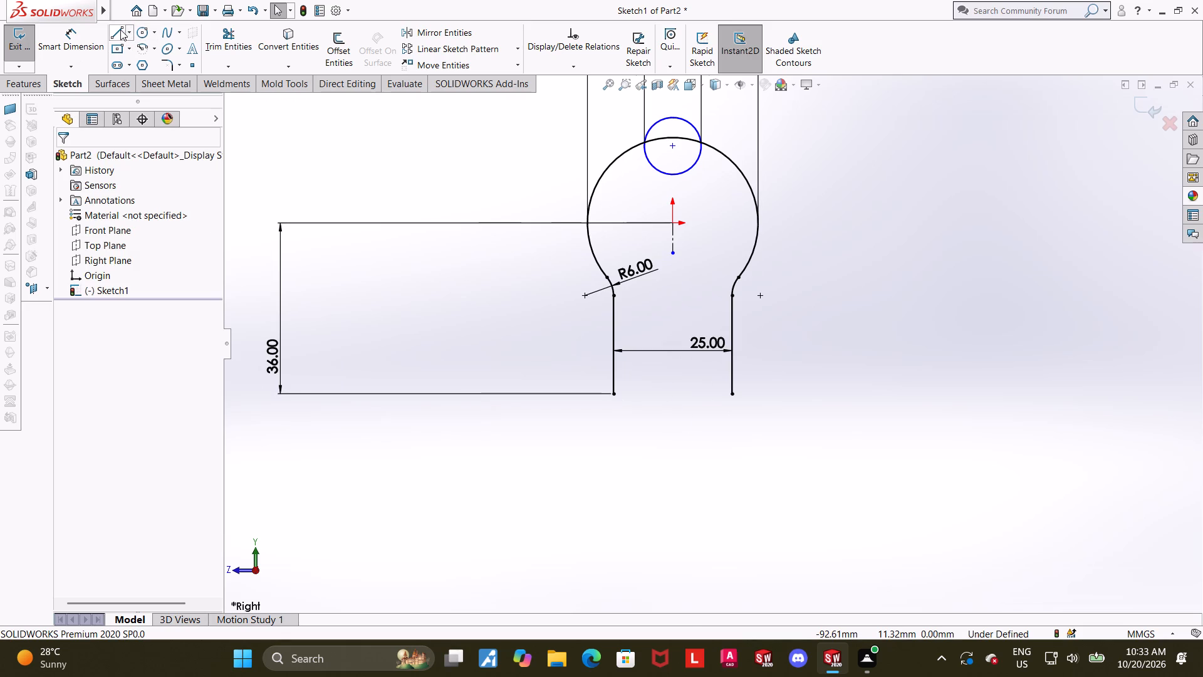
# Sketch a rectangular line outline about 91 mm wide and 10 mm high below the legs, leaving a gap in its top edge.
pyautogui.click(120, 29)
pyautogui.scroll(-1, 472, 355)
pyautogui.scroll(2, 543, 437)
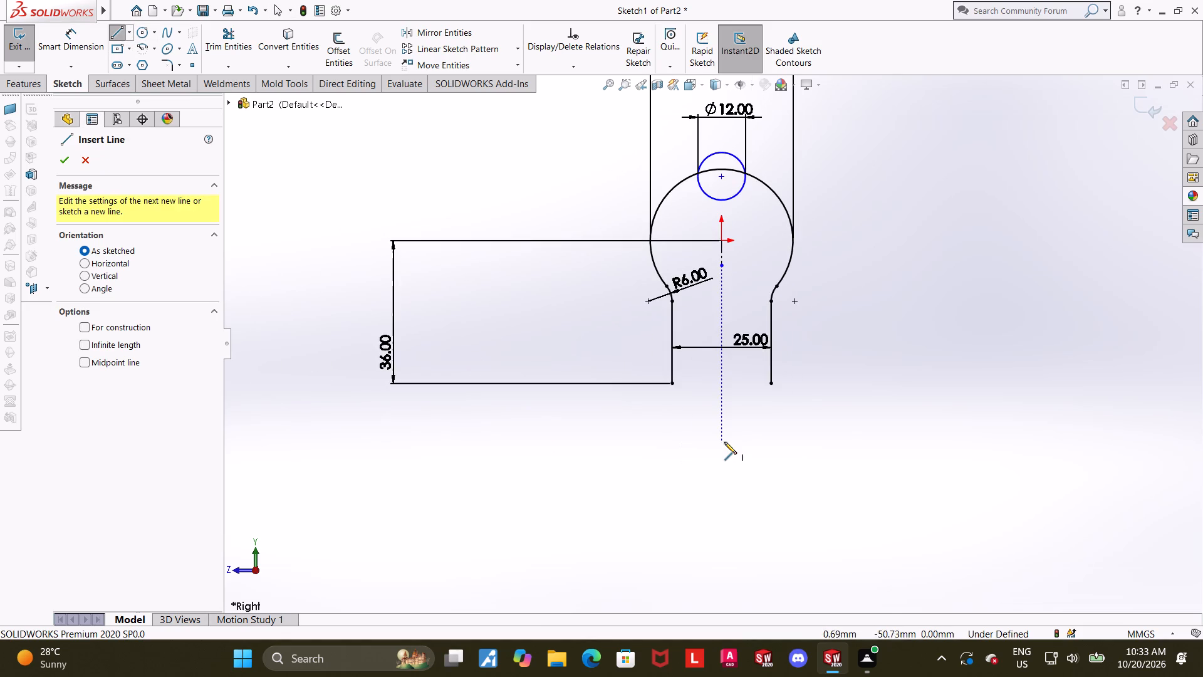
pyautogui.click(721, 441)
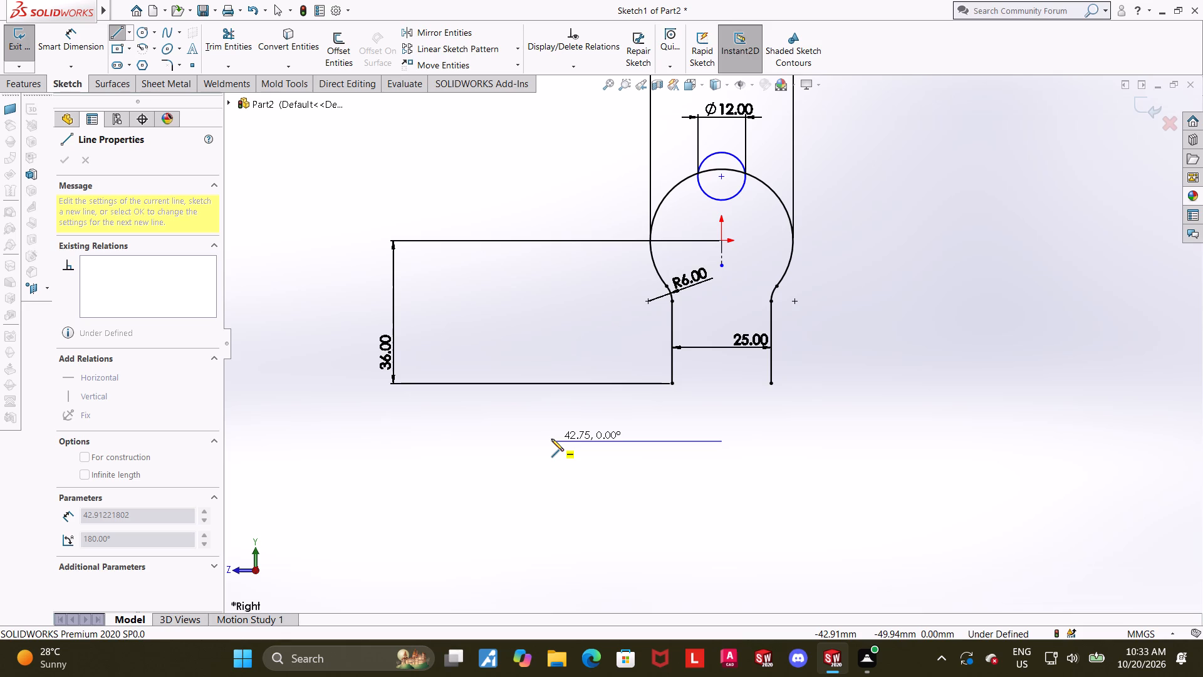
pyautogui.click(551, 439)
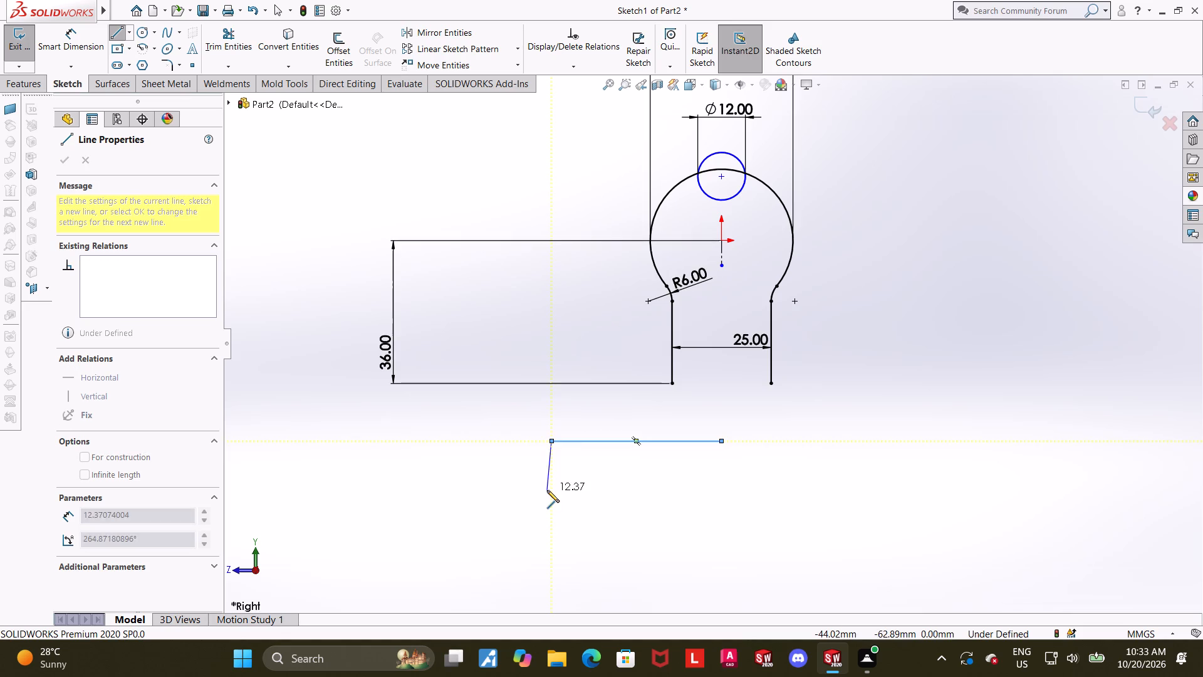
pyautogui.click(549, 481)
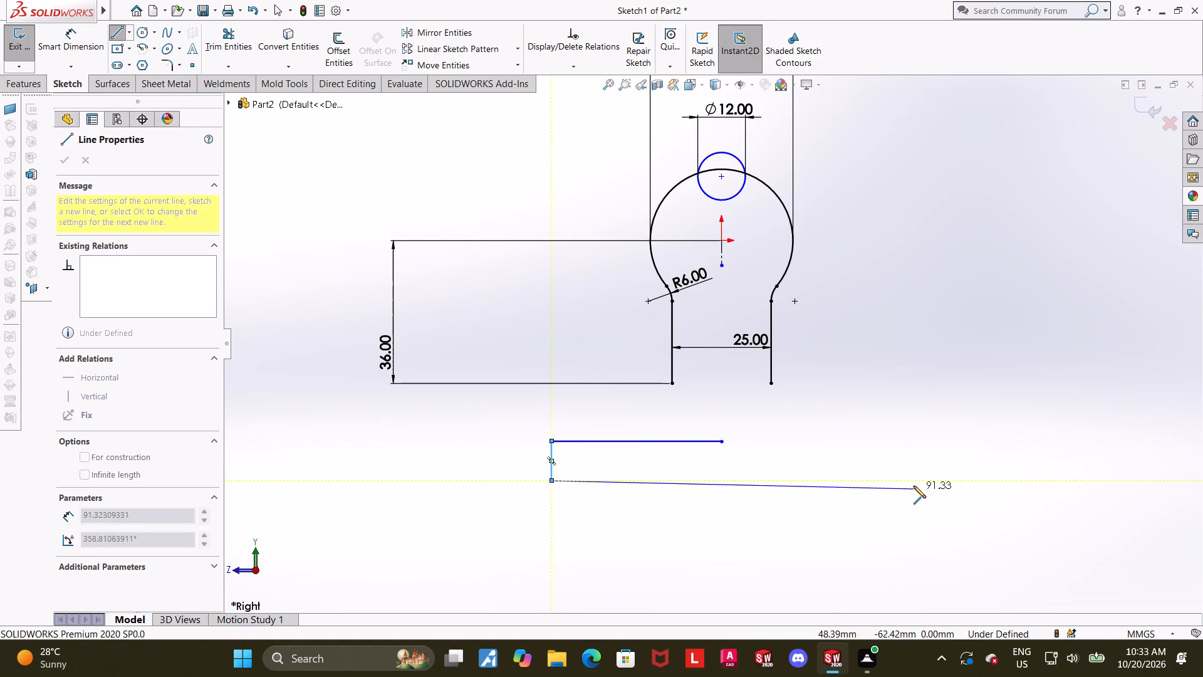
pyautogui.click(912, 480)
pyautogui.click(914, 439)
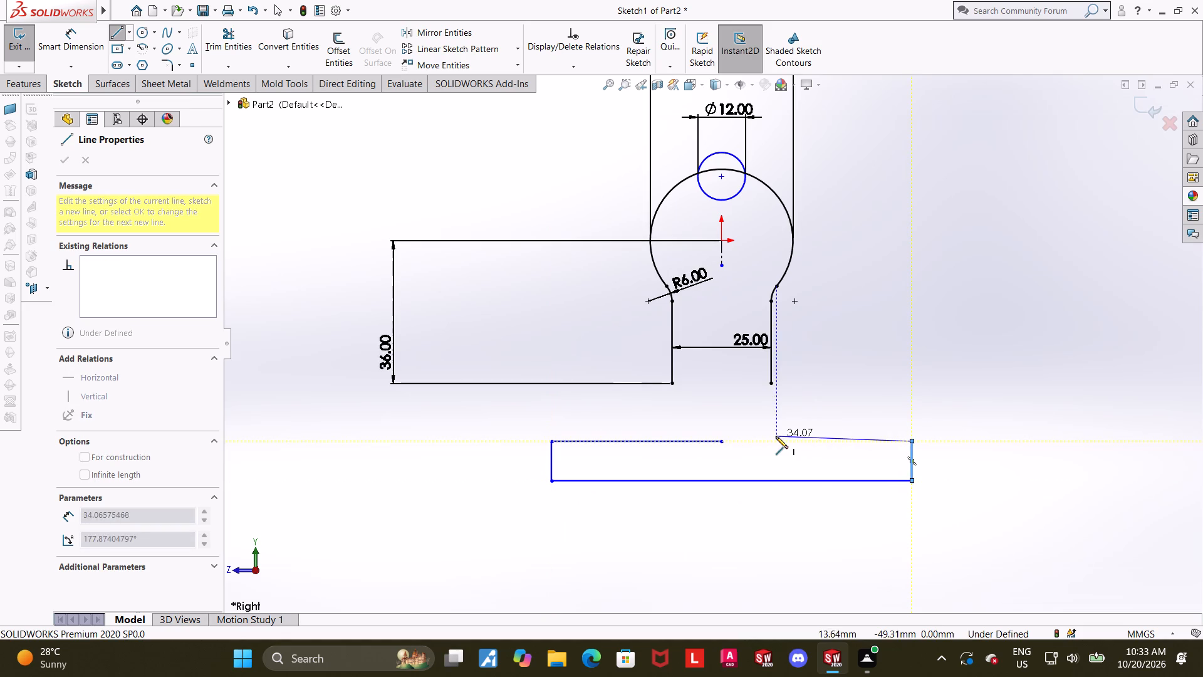
pyautogui.click(749, 440)
pyautogui.press('Escape')
pyautogui.press('Escape')
pyautogui.press('Escape')
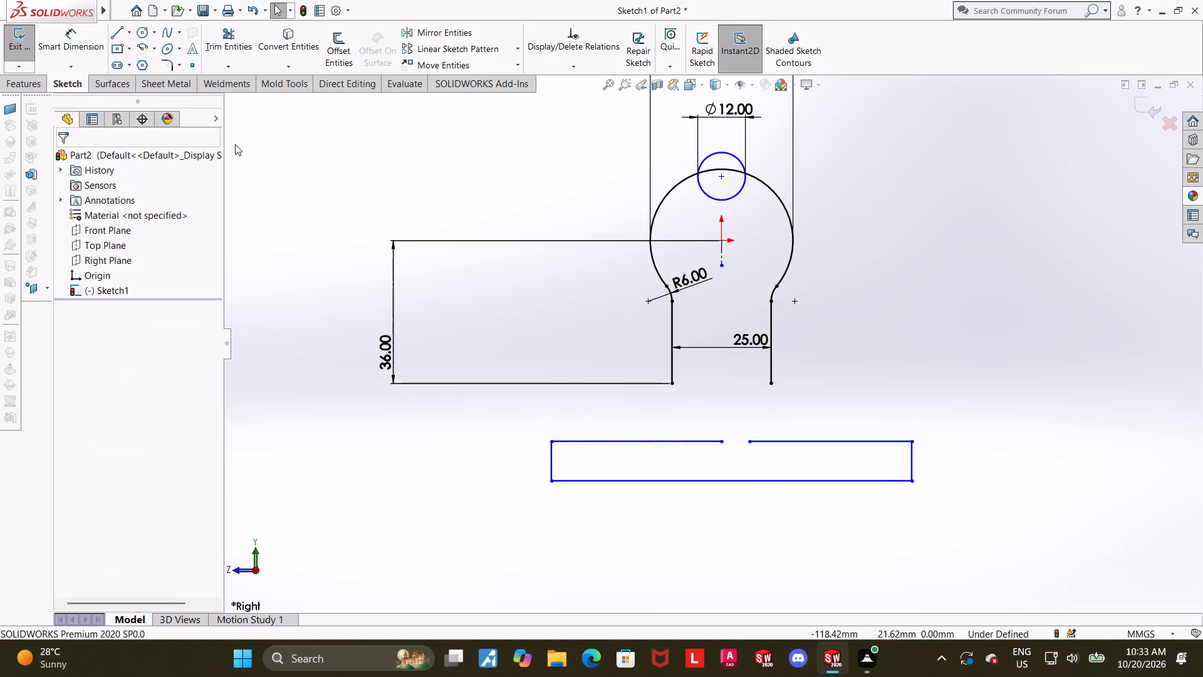
# Dimension the short left side of the open rectangular outline to 10 mm.
pyautogui.click(64, 52)
pyautogui.click(550, 466)
pyautogui.click(516, 463)
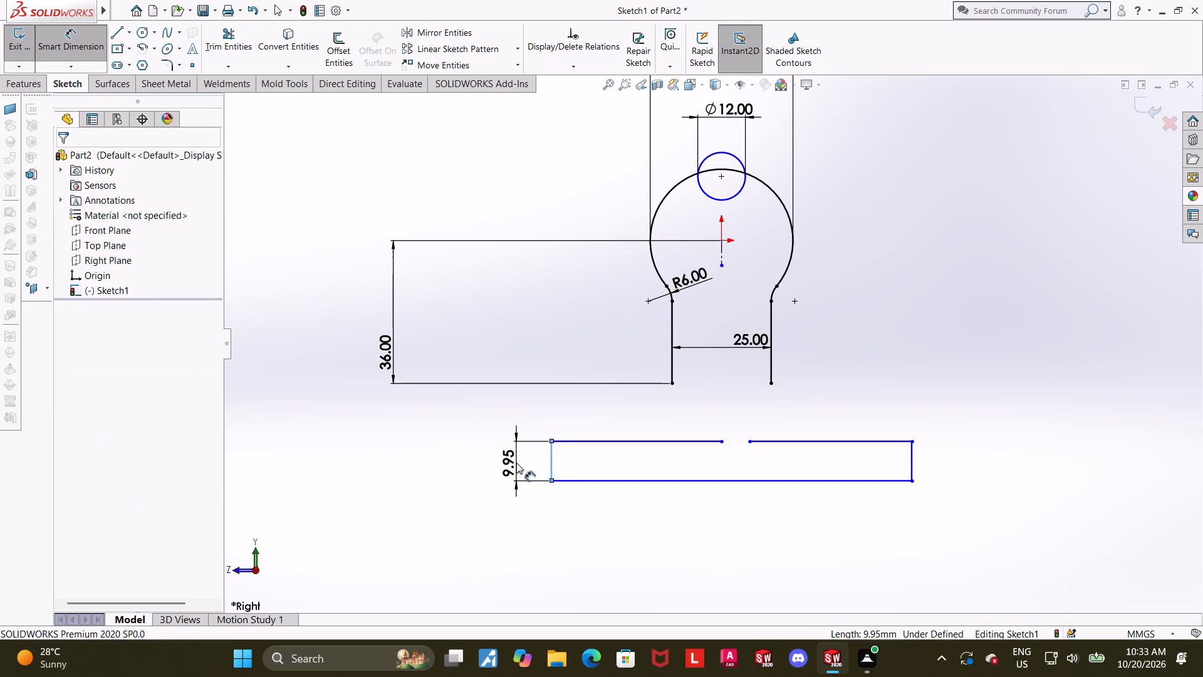
pyautogui.press('1')
pyautogui.press('0')
pyautogui.press('Return')
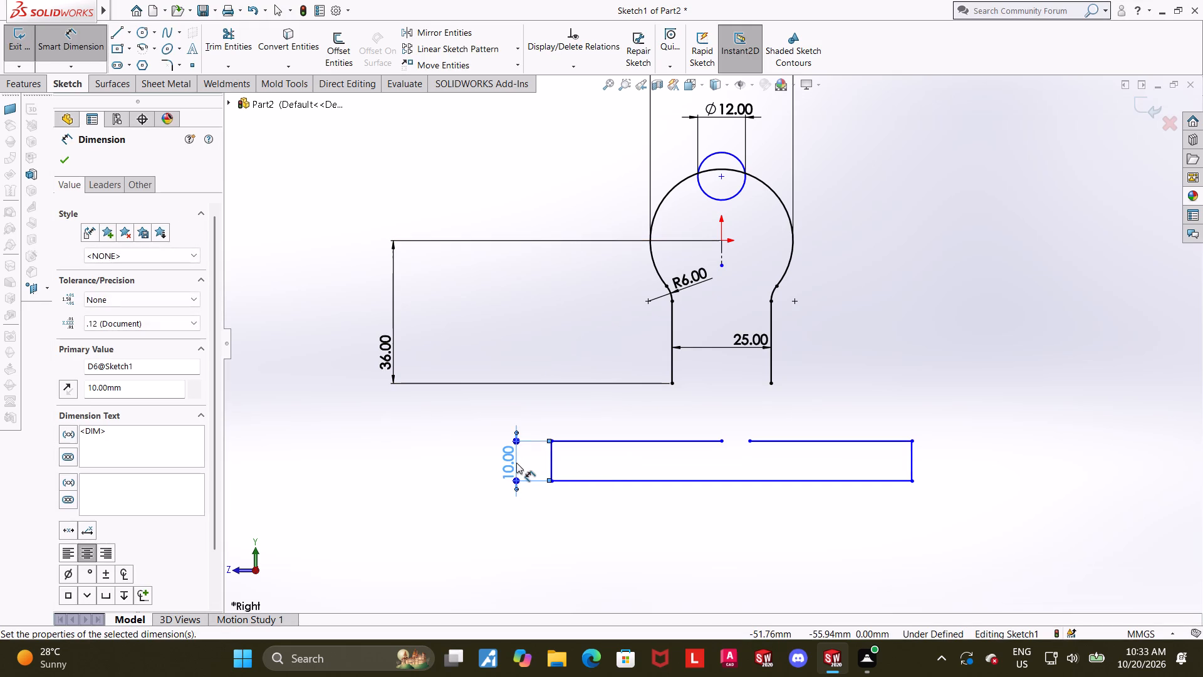
pyautogui.press('Escape')
pyautogui.press('Escape')
pyautogui.press('Escape')
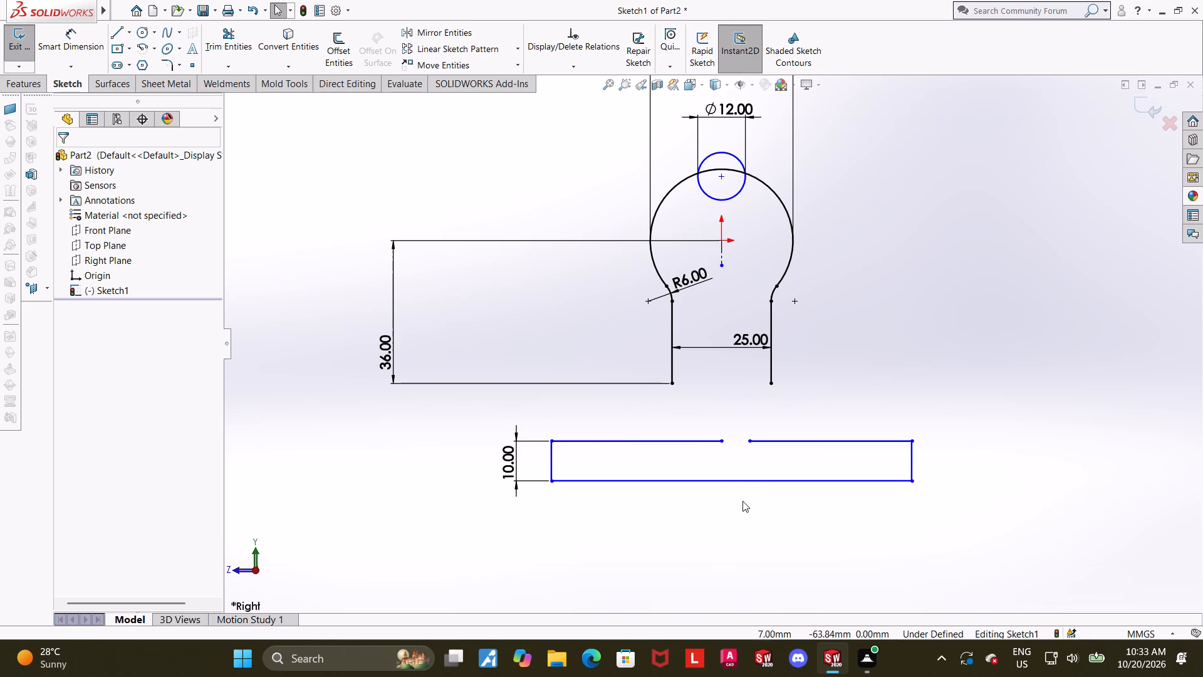
# Dimension the bottom line of the open rectangular outline to 70 mm.
pyautogui.click(70, 45)
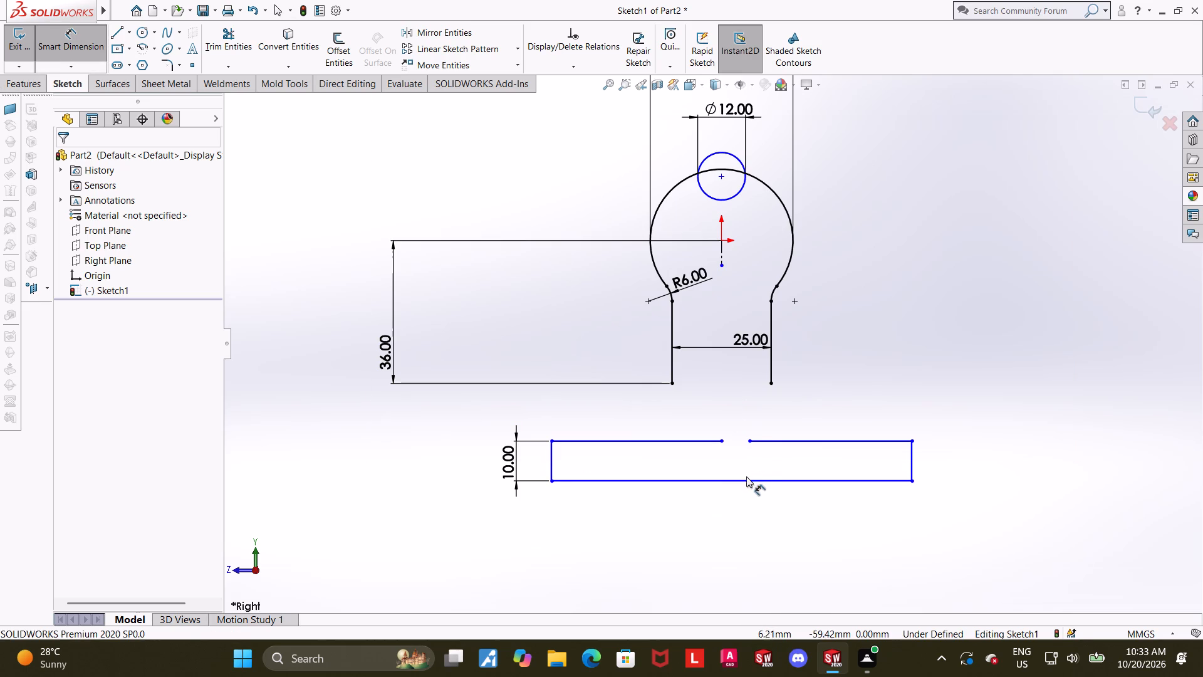
pyautogui.click(746, 479)
pyautogui.click(745, 520)
pyautogui.write('70')
pyautogui.press('Return')
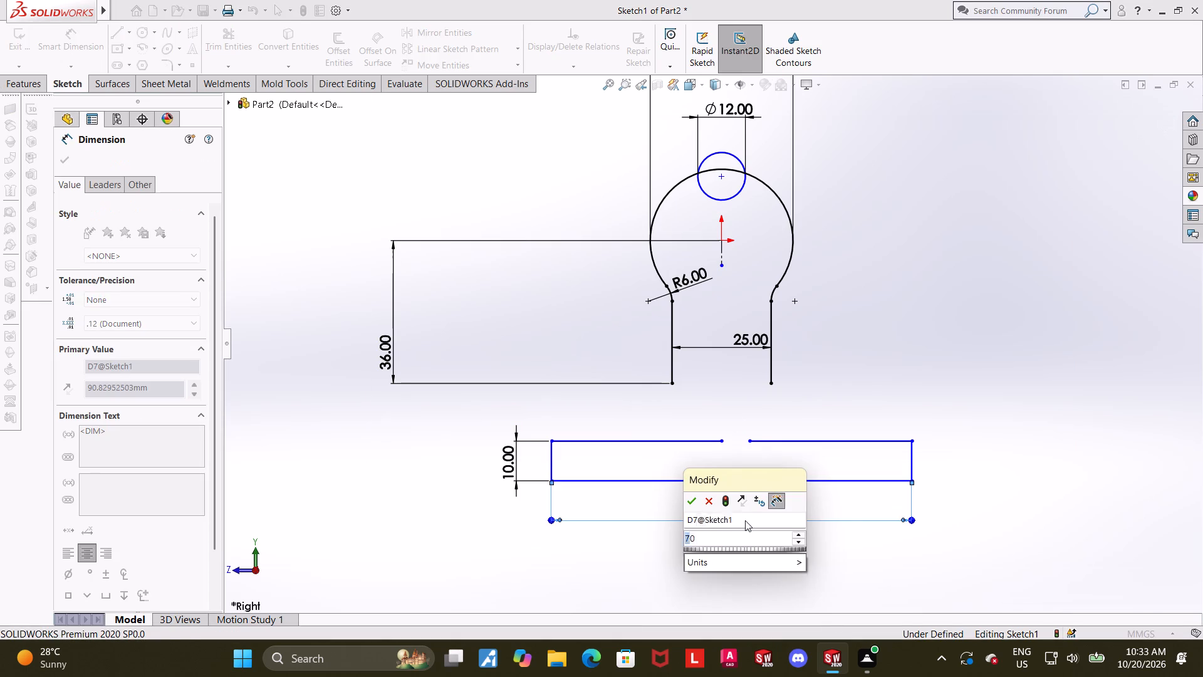
pyautogui.press('Escape')
pyautogui.press('Escape')
pyautogui.click(973, 441)
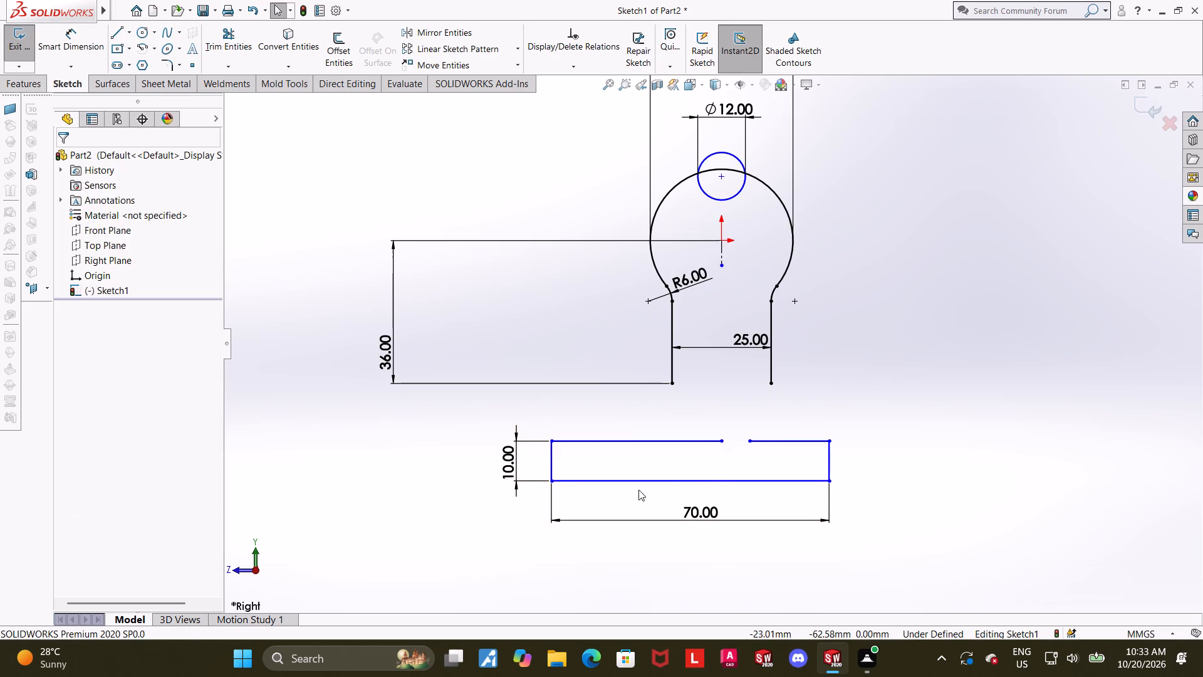
# Add a vertical relation between the midpoint of the base outline's 70 mm bottom line and the origin.
pyautogui.click(689, 483)
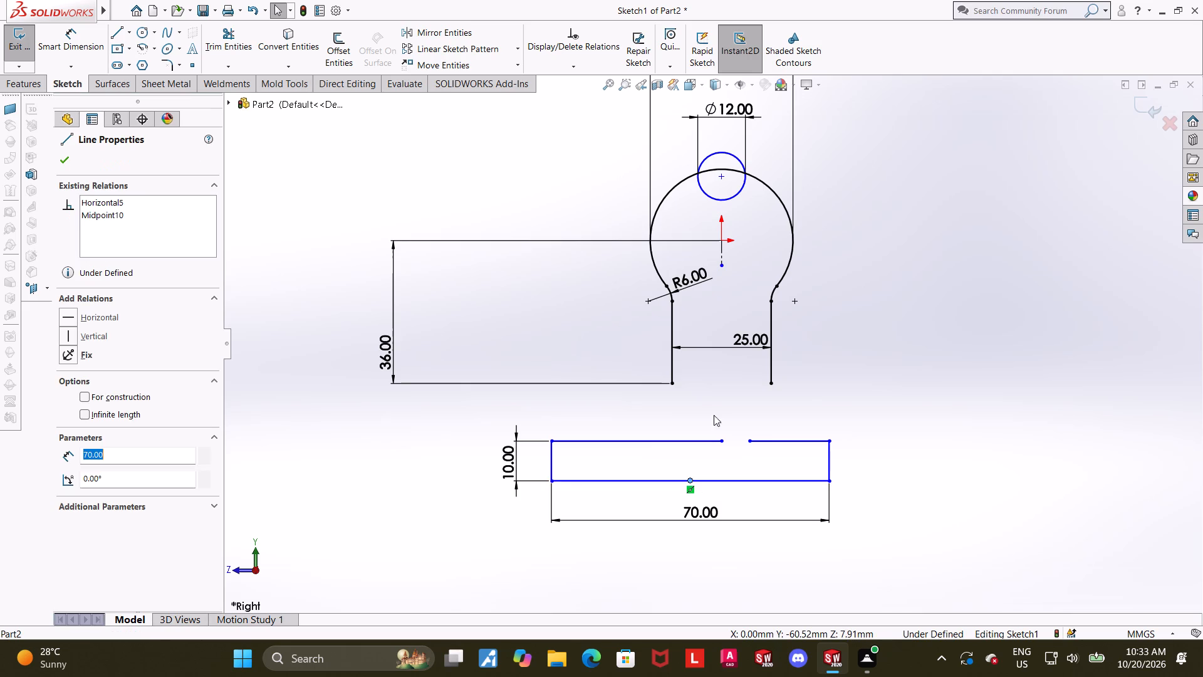
pyautogui.keyDown('ctrl'); pyautogui.click(722, 240); pyautogui.keyUp('ctrl')
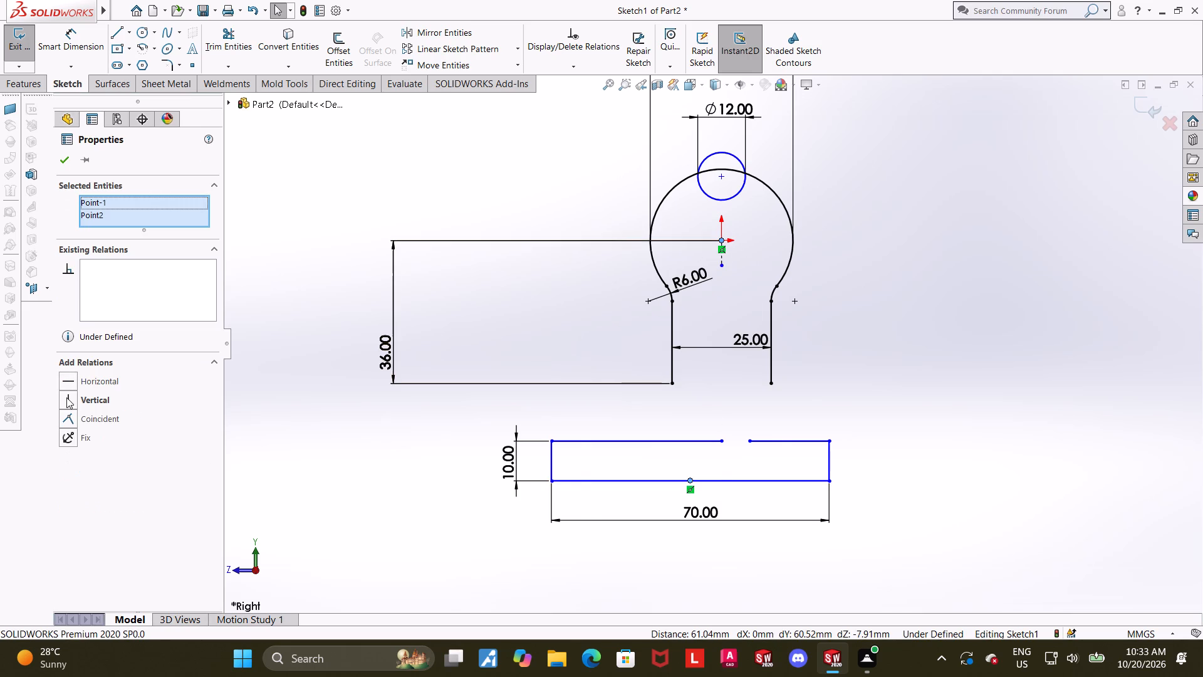
pyautogui.click(66, 397)
pyautogui.click(880, 392)
# Move the inner endpoints of the base's top edge to about 7.5 mm and 5.7 mm on opposite sides of the origin's vertical axis.
pyautogui.moveTo(753, 440); pyautogui.dragTo(720, 436)
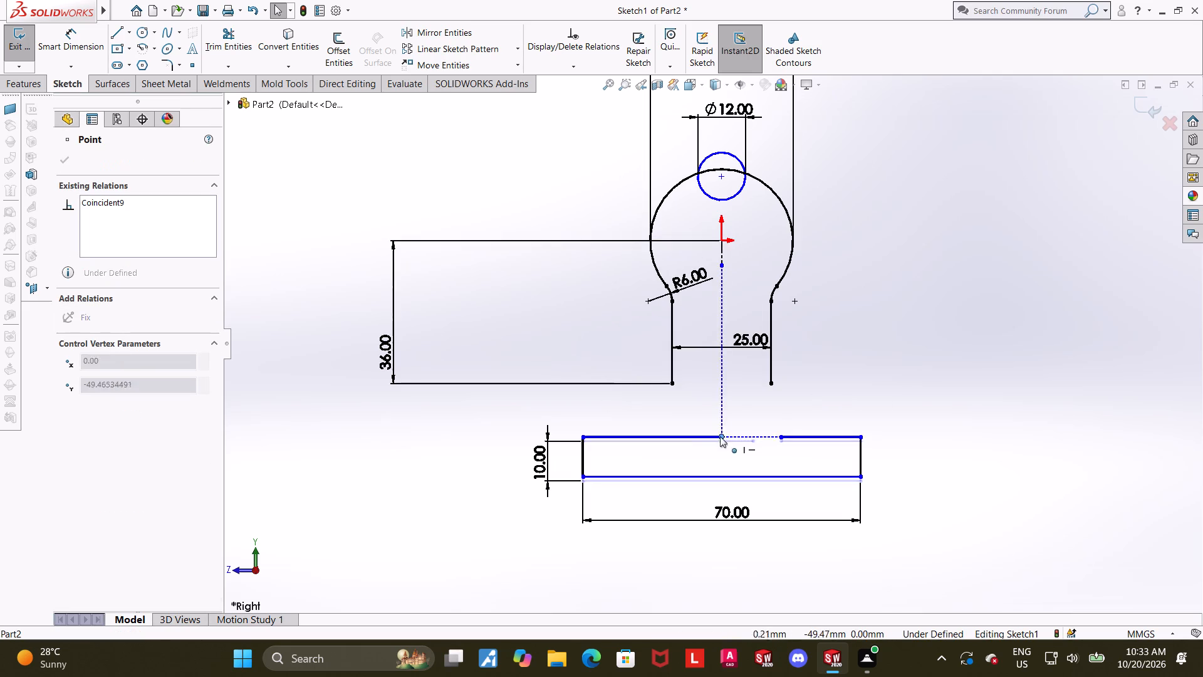
pyautogui.moveTo(720, 436); pyautogui.dragTo(692, 446)
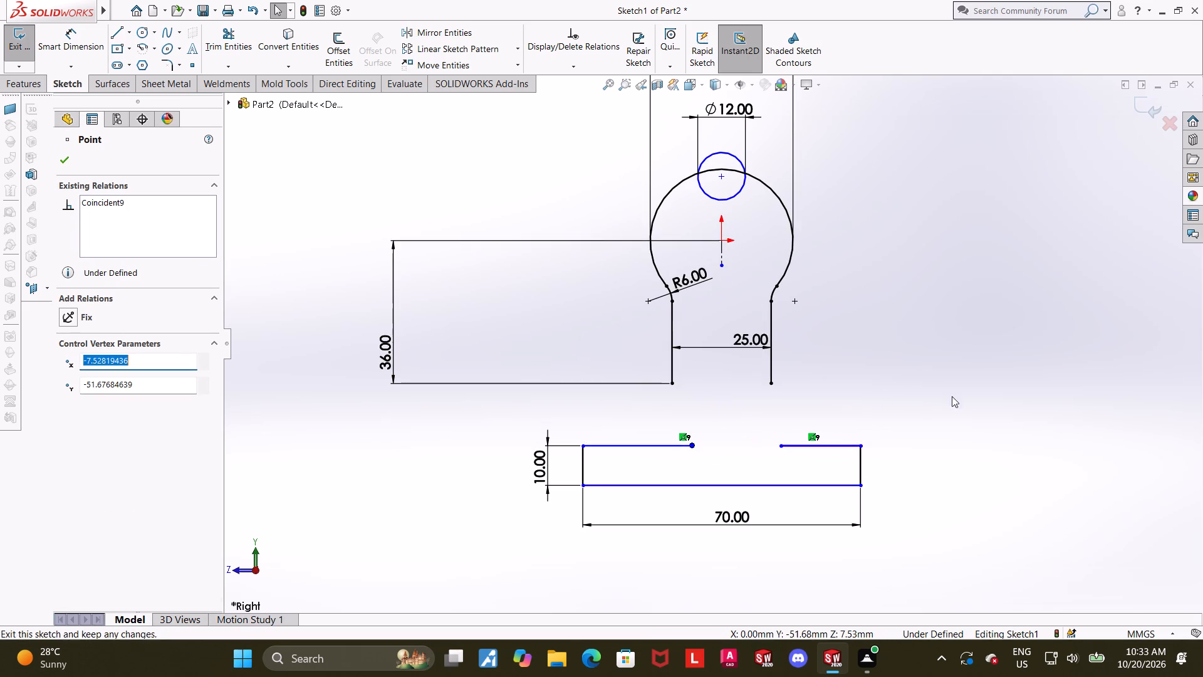
pyautogui.click(969, 393)
pyautogui.moveTo(779, 445); pyautogui.dragTo(744, 444)
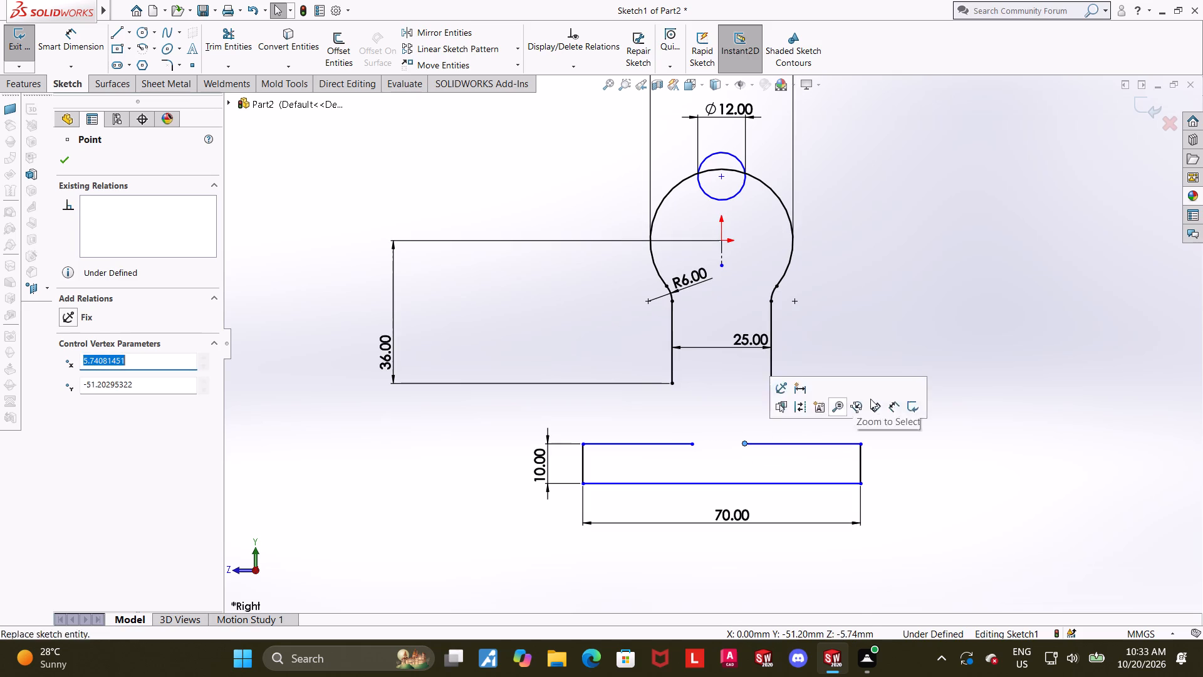
pyautogui.click(1010, 365)
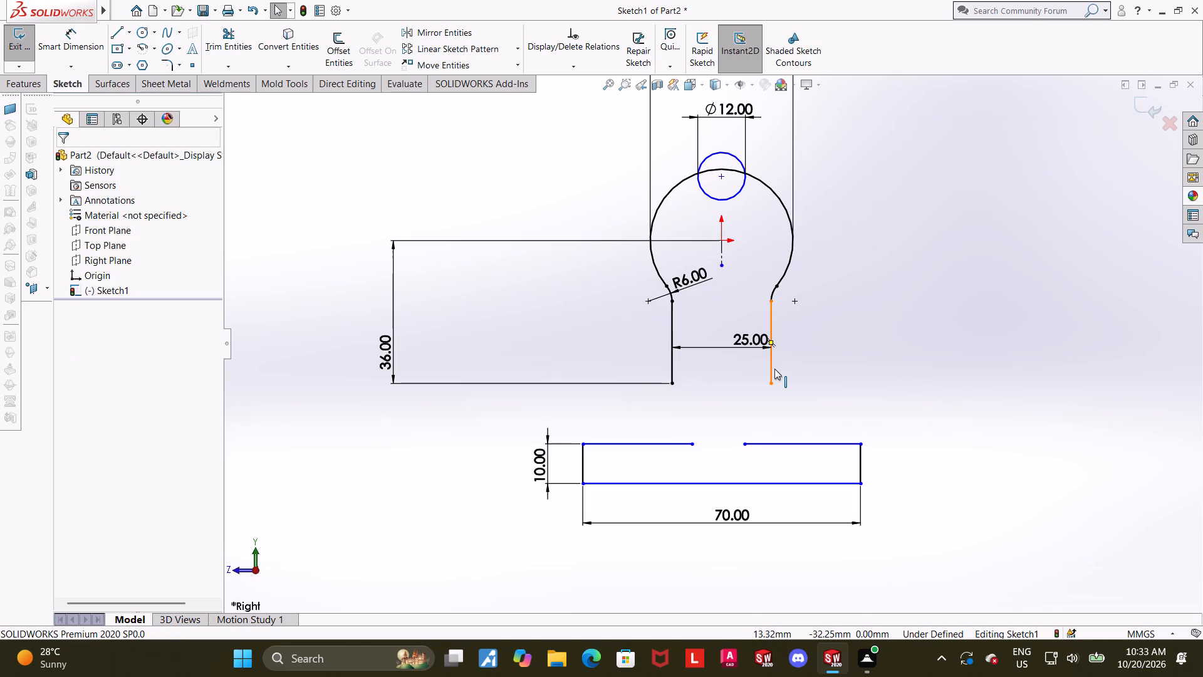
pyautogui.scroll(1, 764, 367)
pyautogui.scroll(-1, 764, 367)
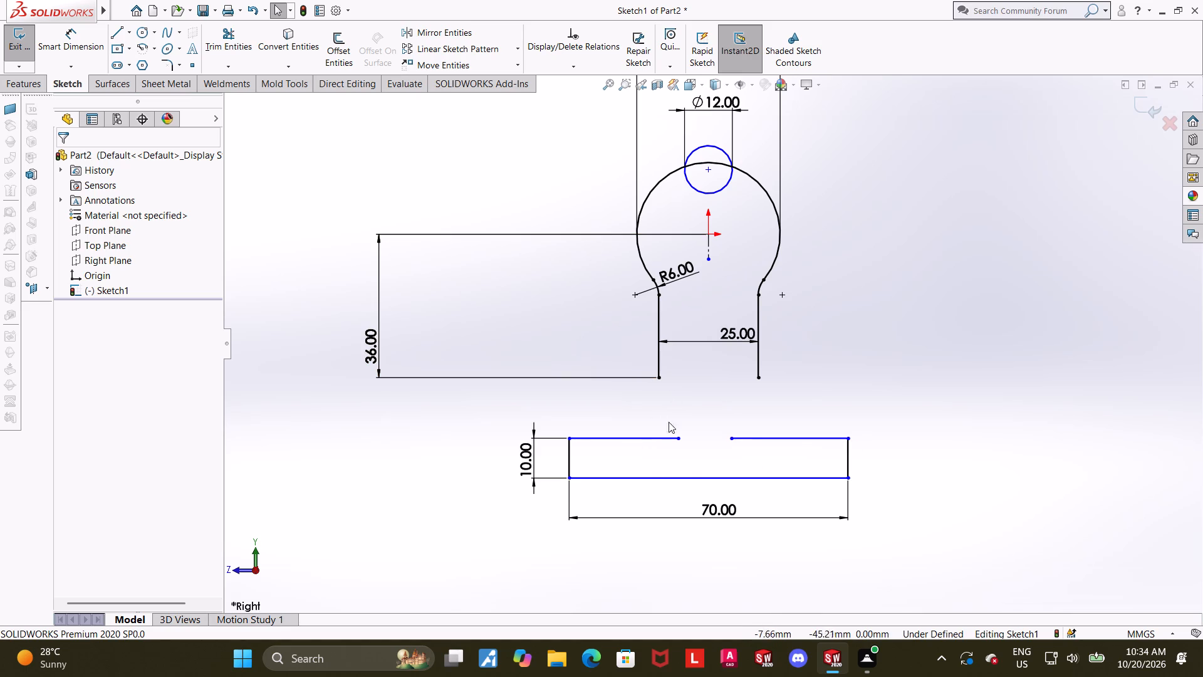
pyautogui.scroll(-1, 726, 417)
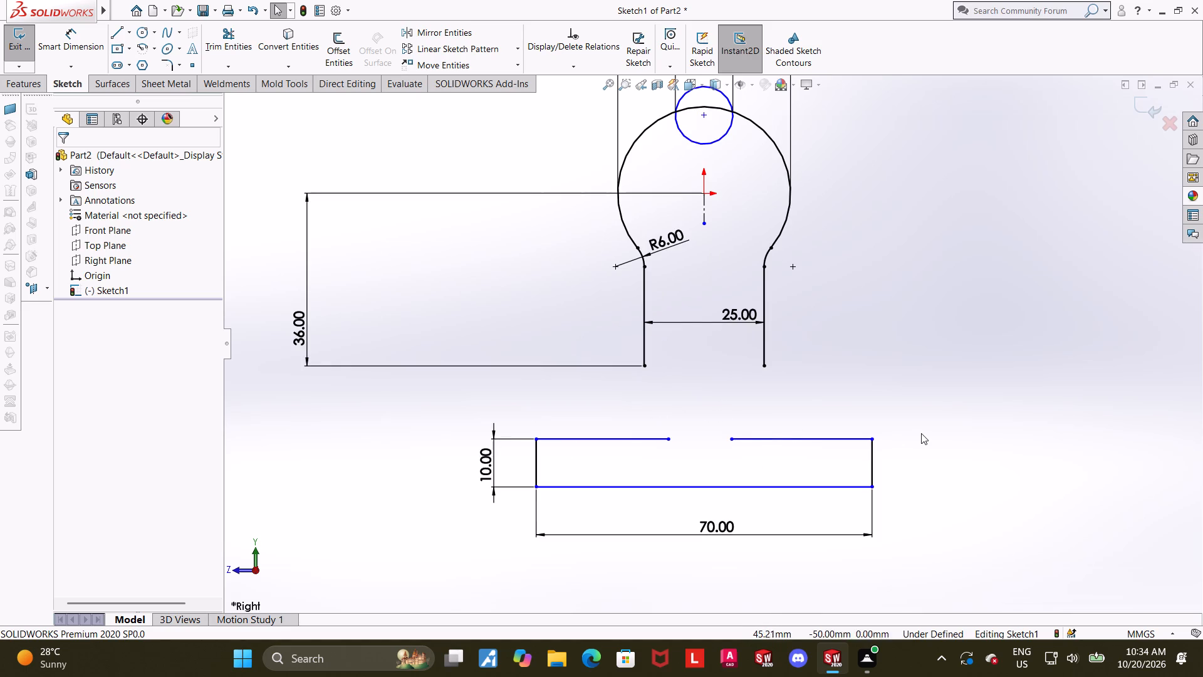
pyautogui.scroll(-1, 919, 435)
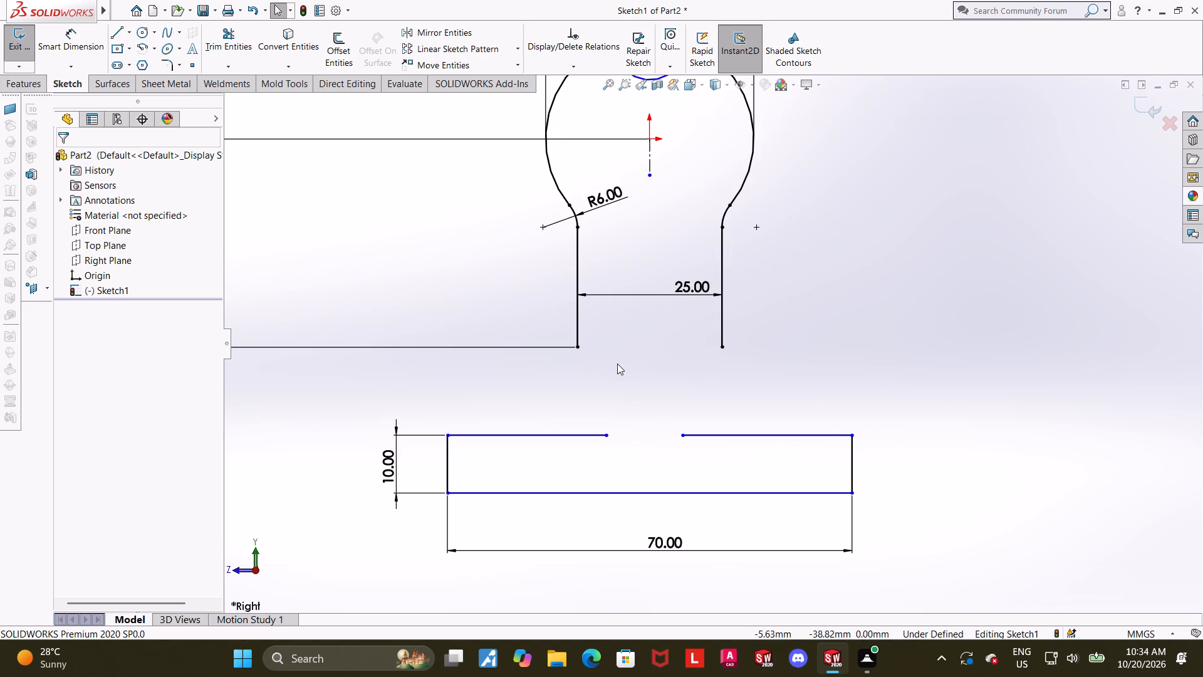
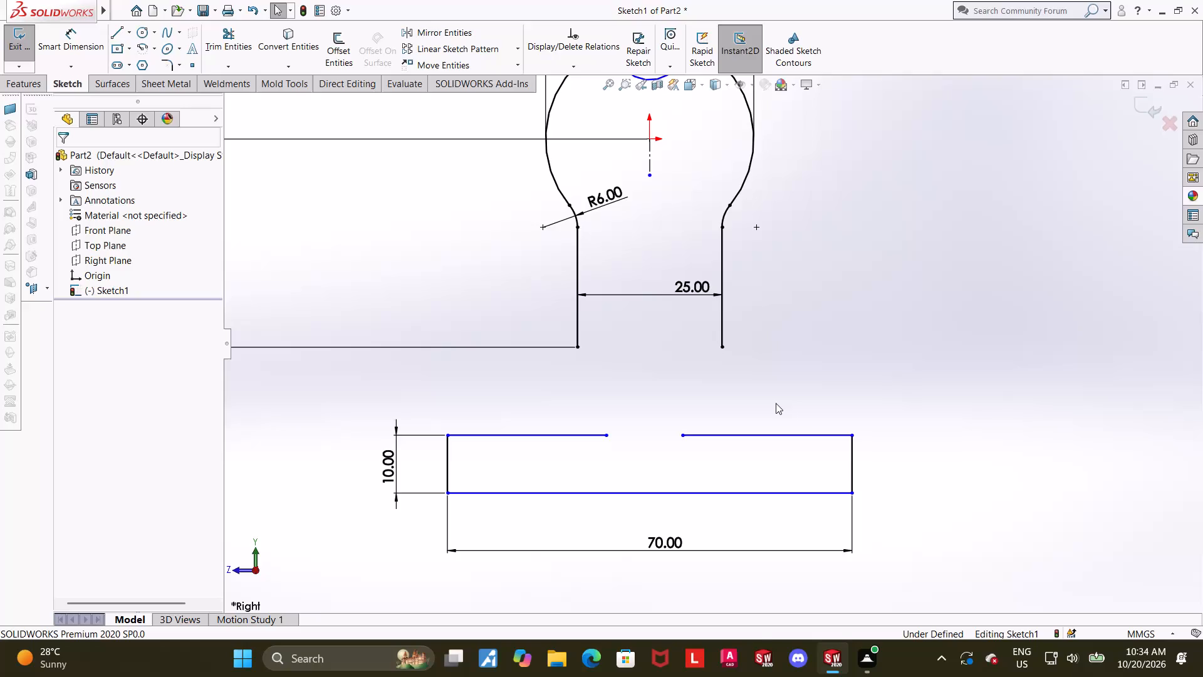
# Draw a small three-point arc curving down and inward from the lower end of the neck's left vertical line.
pyautogui.scroll(-1, 776, 403)
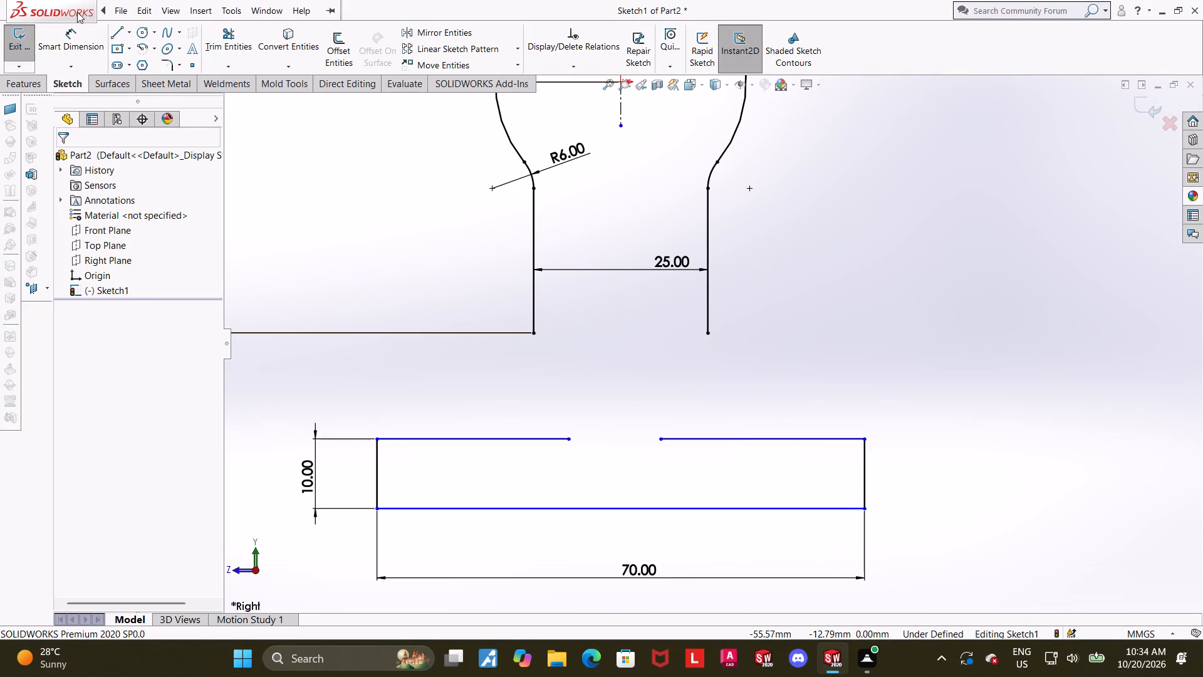
pyautogui.click(153, 50)
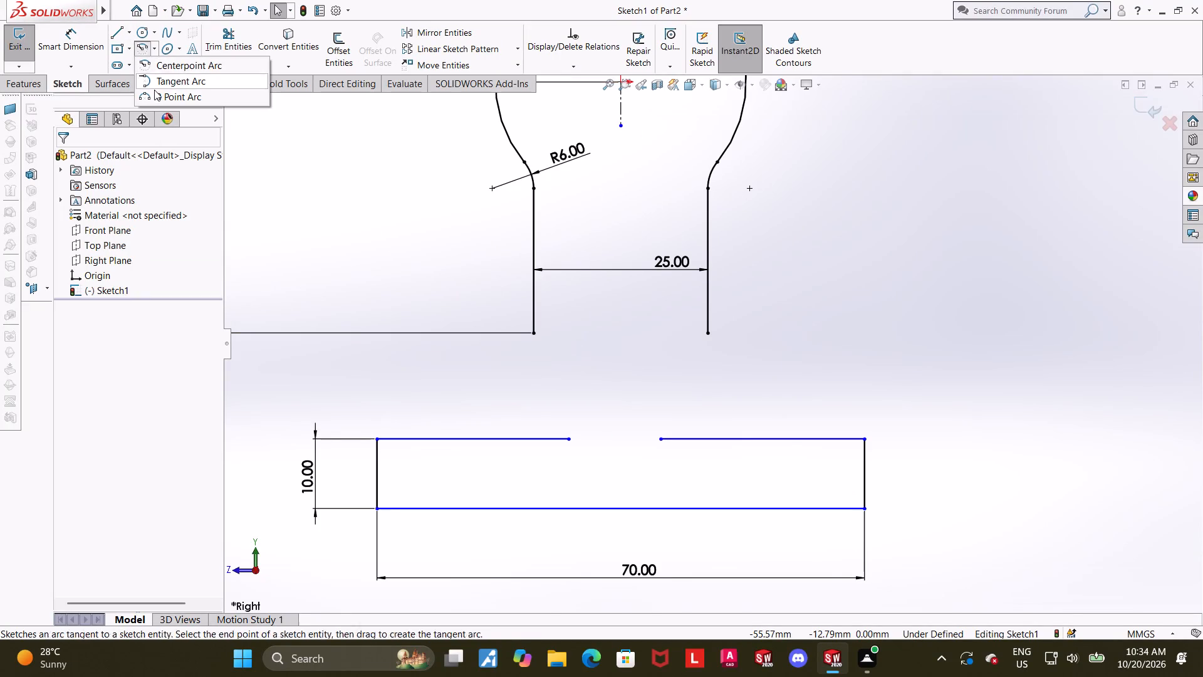
pyautogui.click(155, 93)
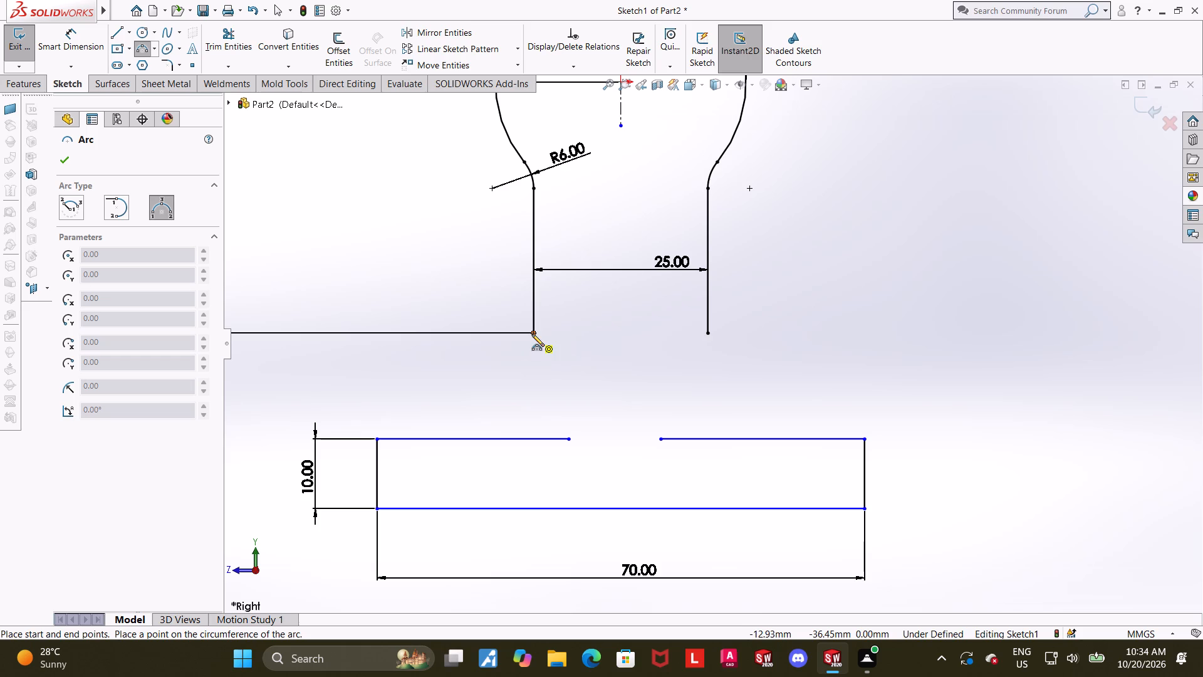
pyautogui.click(532, 334)
pyautogui.click(563, 365)
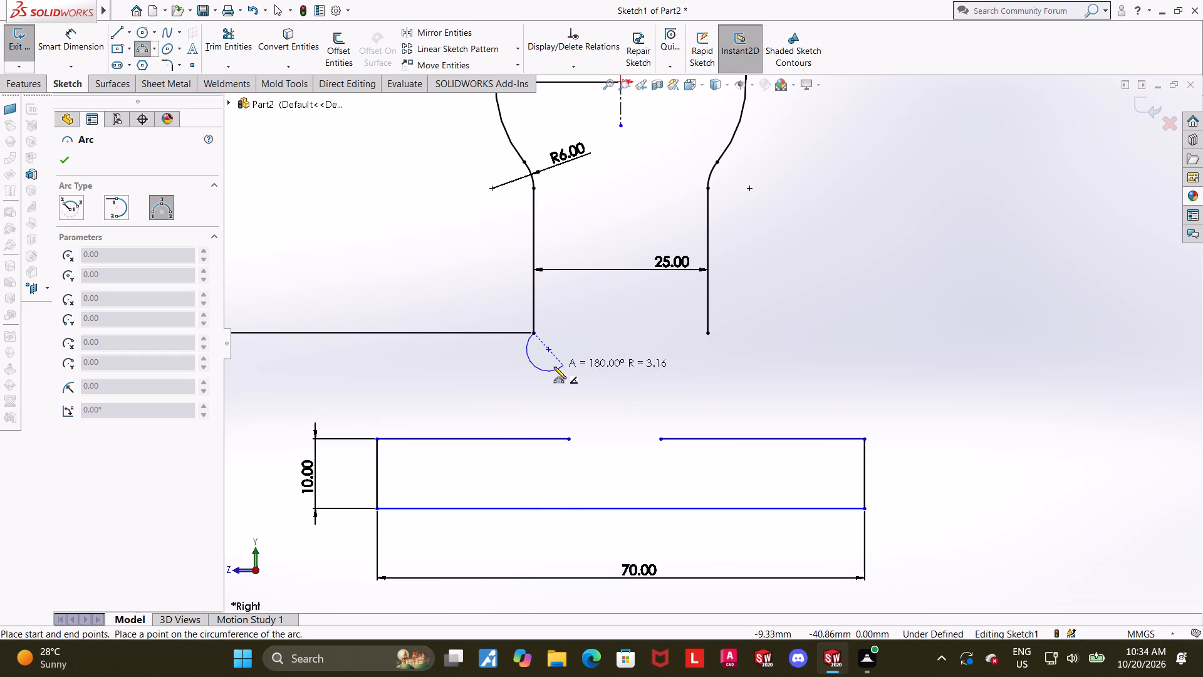
pyautogui.click(549, 357)
pyautogui.press('Escape')
pyautogui.press('Escape')
pyautogui.press('Escape')
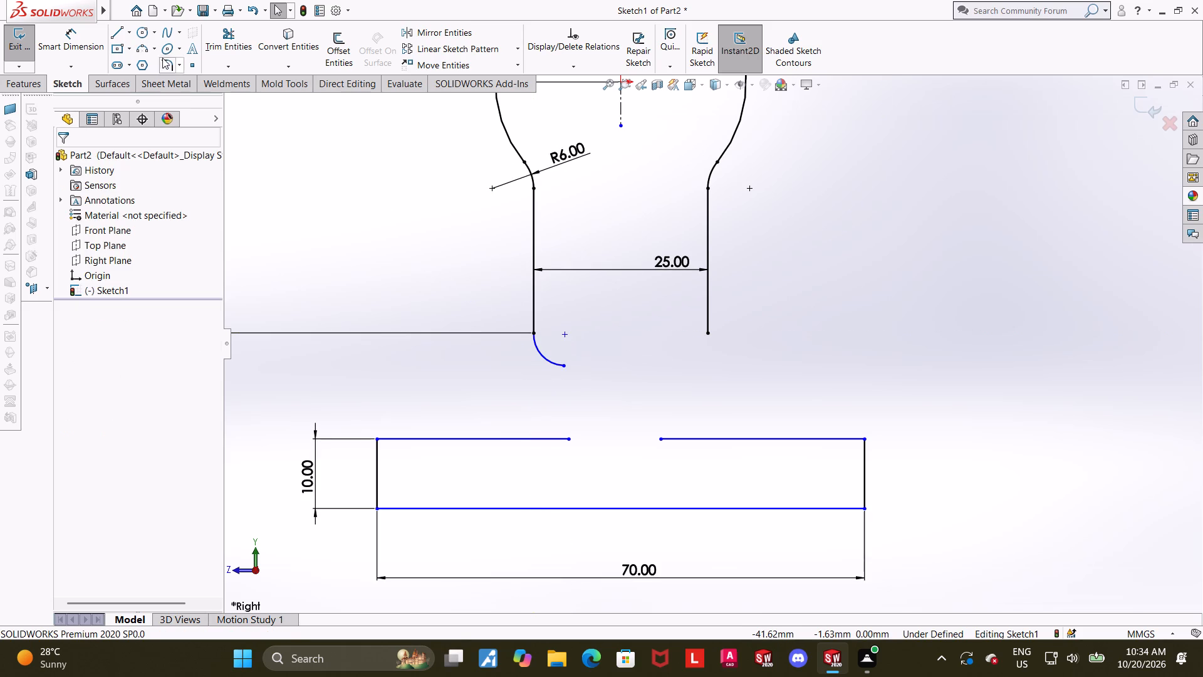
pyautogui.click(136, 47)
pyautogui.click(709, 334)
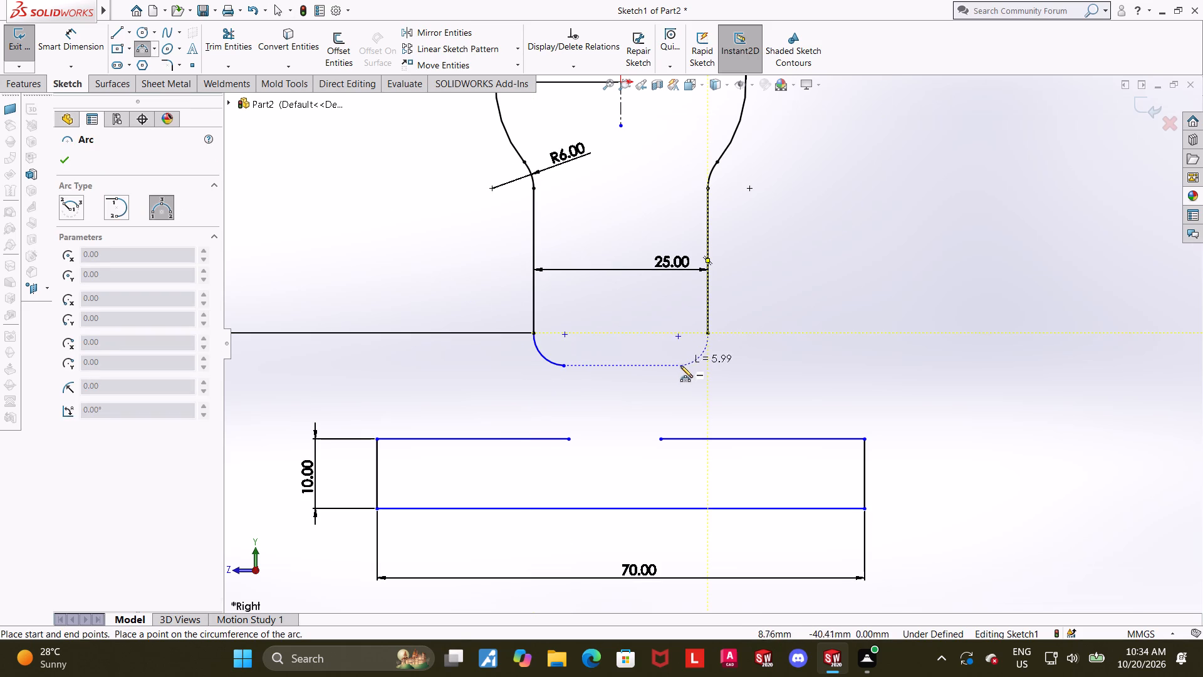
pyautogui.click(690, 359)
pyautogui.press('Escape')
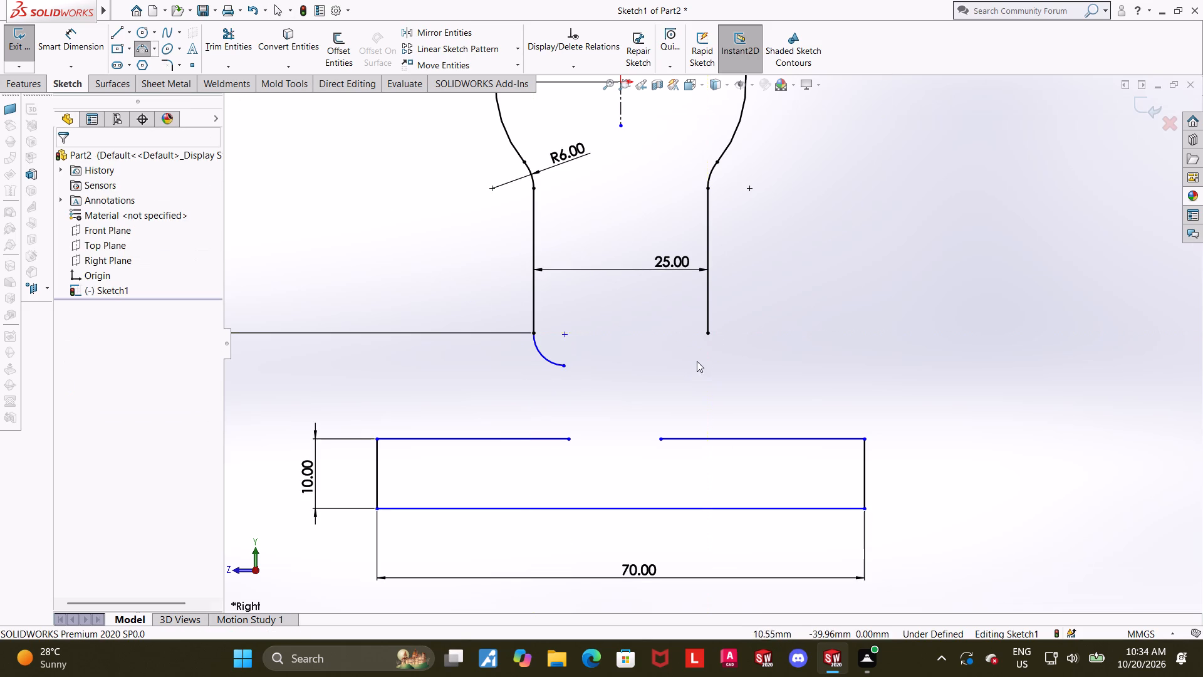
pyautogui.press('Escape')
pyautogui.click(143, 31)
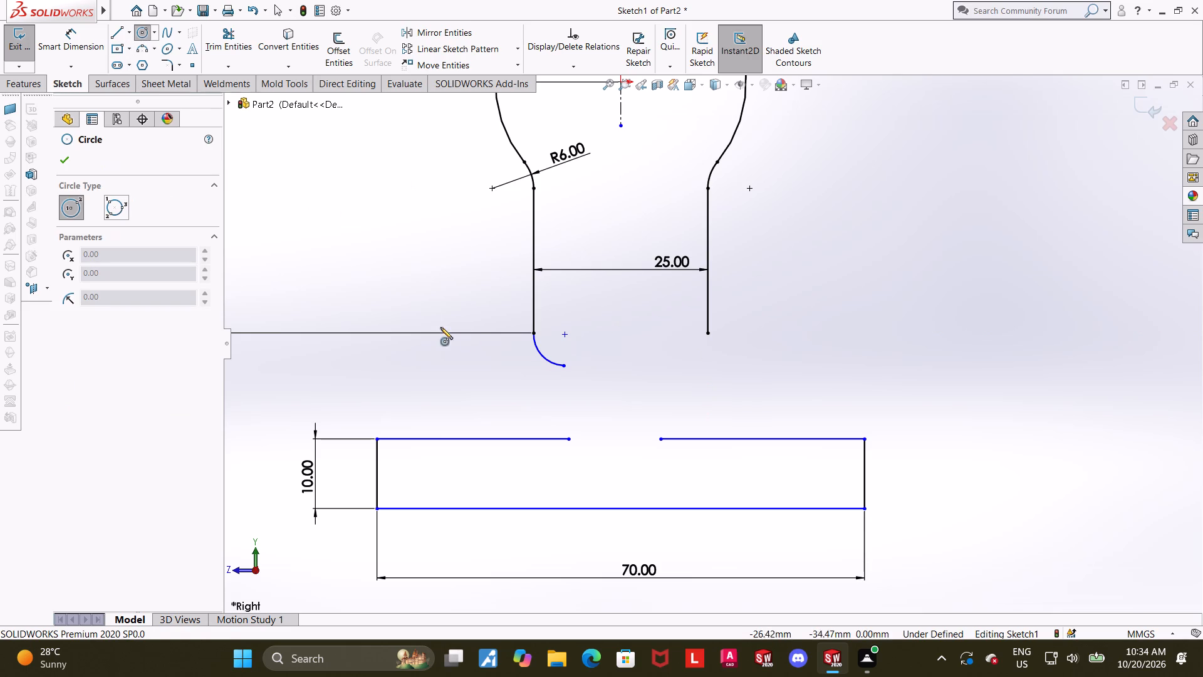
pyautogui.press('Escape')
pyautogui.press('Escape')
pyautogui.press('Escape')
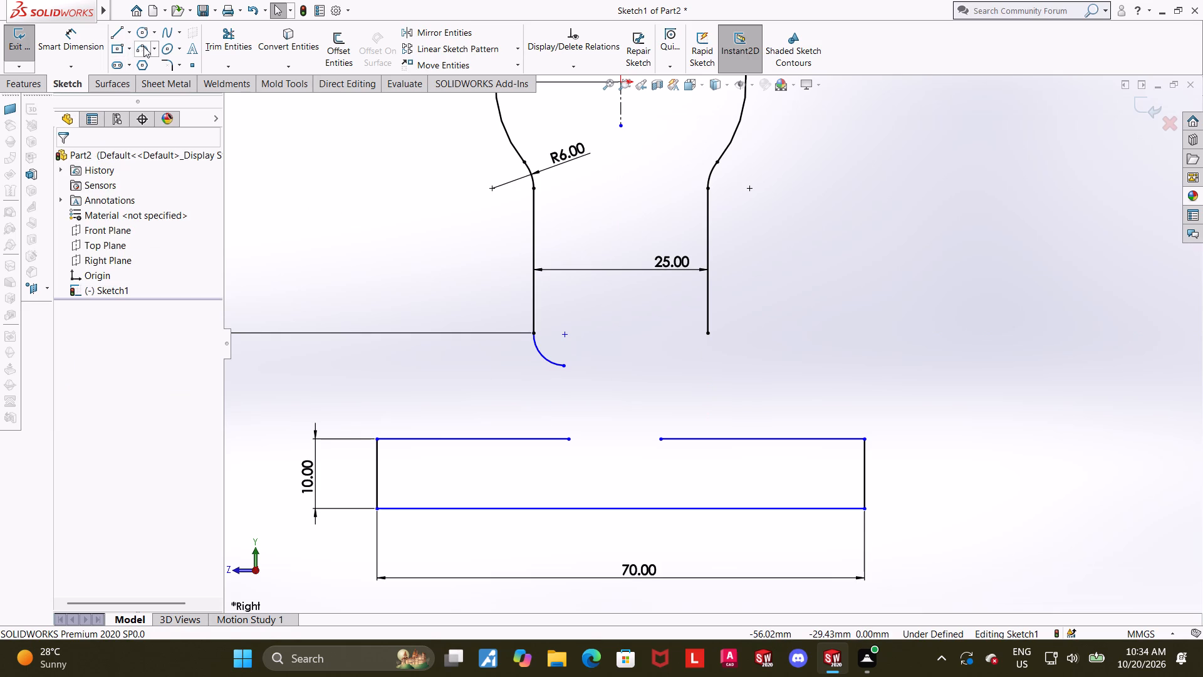
# Draw a three-point arc of about 6 mm radius from the small arc's lower end to the base's top-left line, bulging inward.
pyautogui.click(143, 46)
pyautogui.click(565, 366)
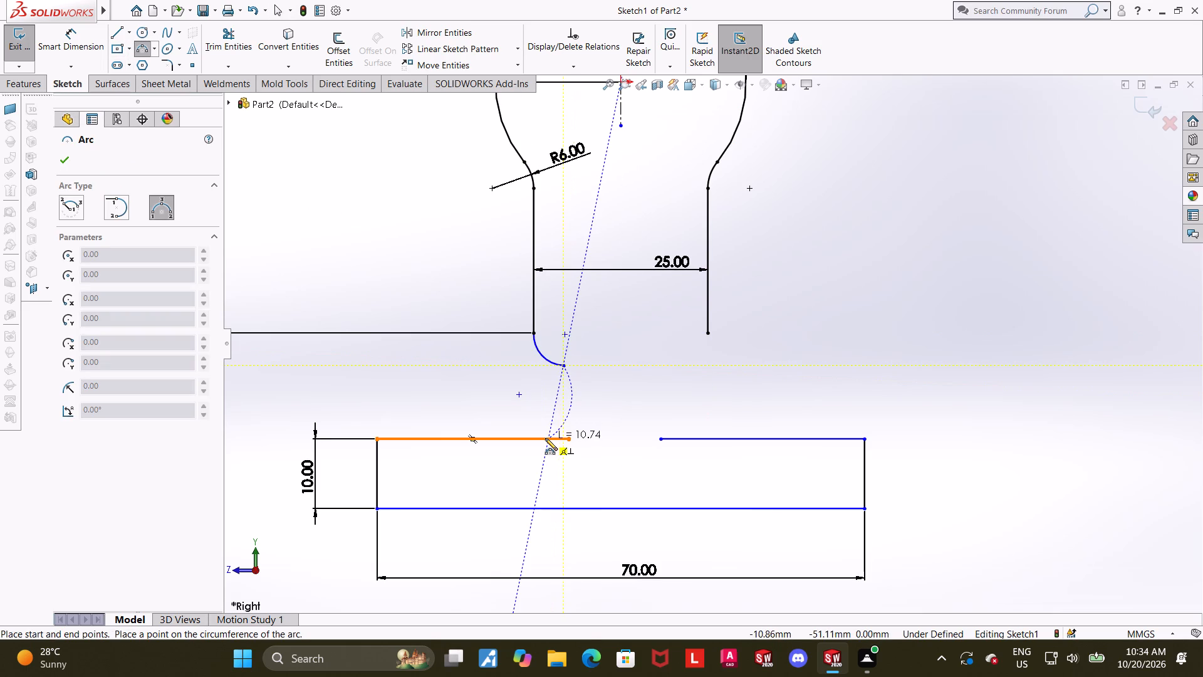
pyautogui.click(545, 438)
pyautogui.click(579, 404)
pyautogui.press('Escape')
pyautogui.press('Escape')
pyautogui.press('Escape')
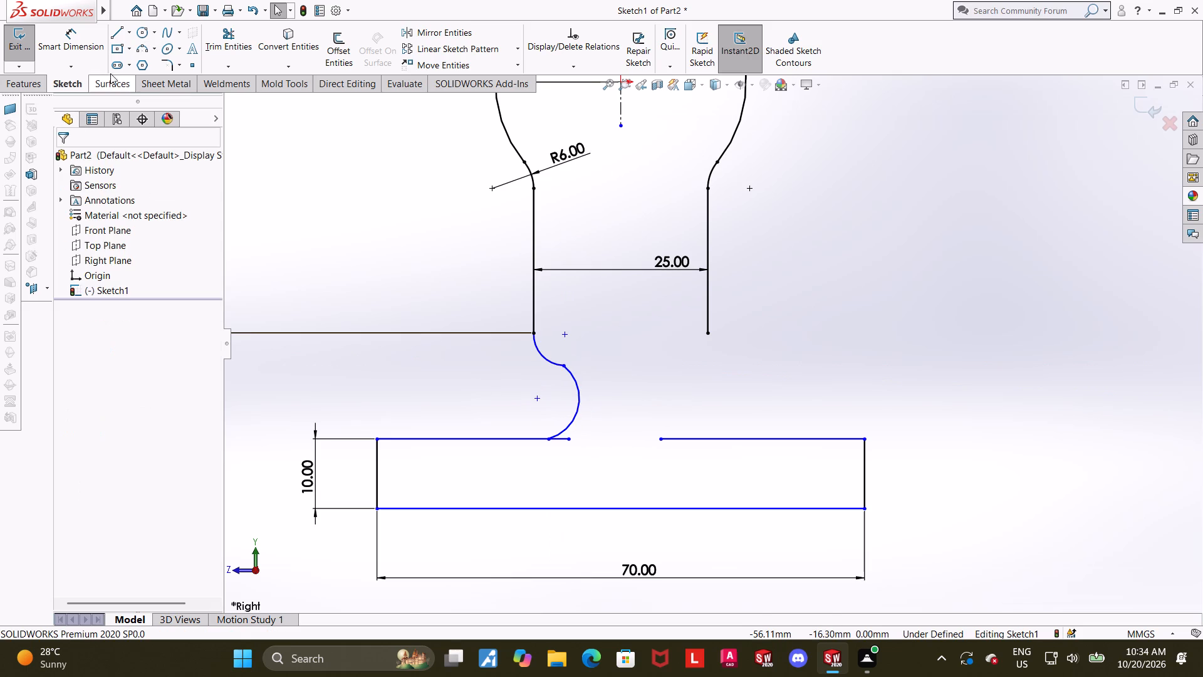
# Dimension the radius of the larger lower arc to 8 mm.
pyautogui.click(86, 45)
pyautogui.click(580, 389)
pyautogui.click(454, 386)
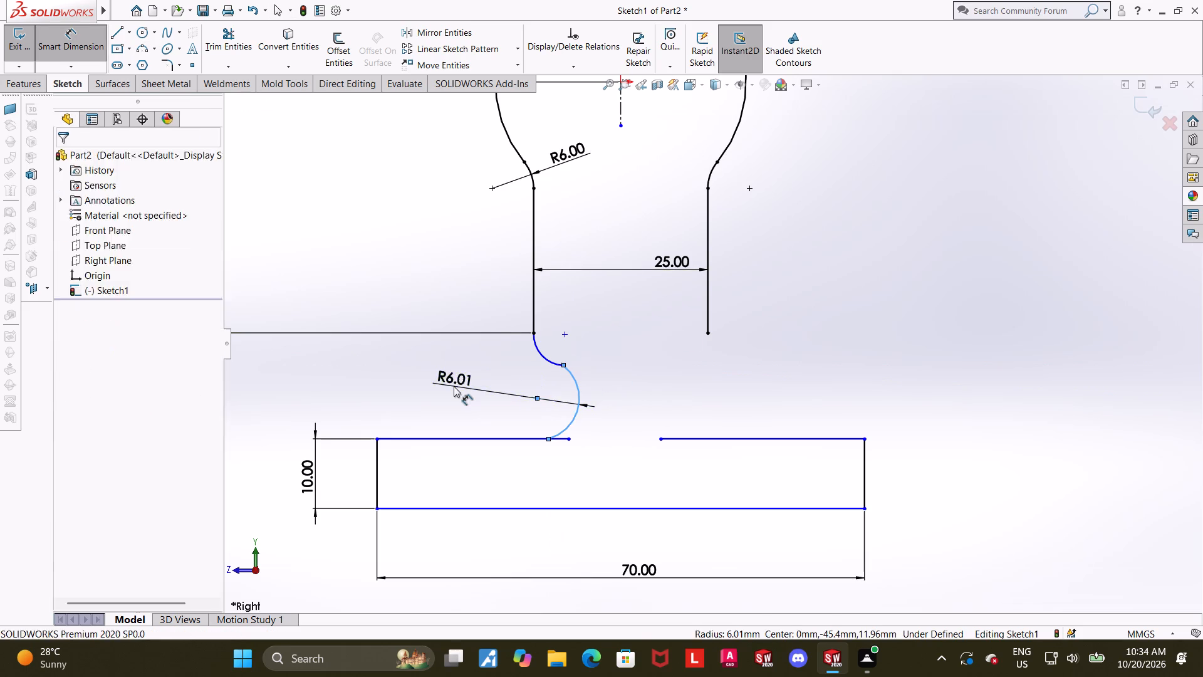
pyautogui.press('8')
pyautogui.press('Return')
pyautogui.press('Escape')
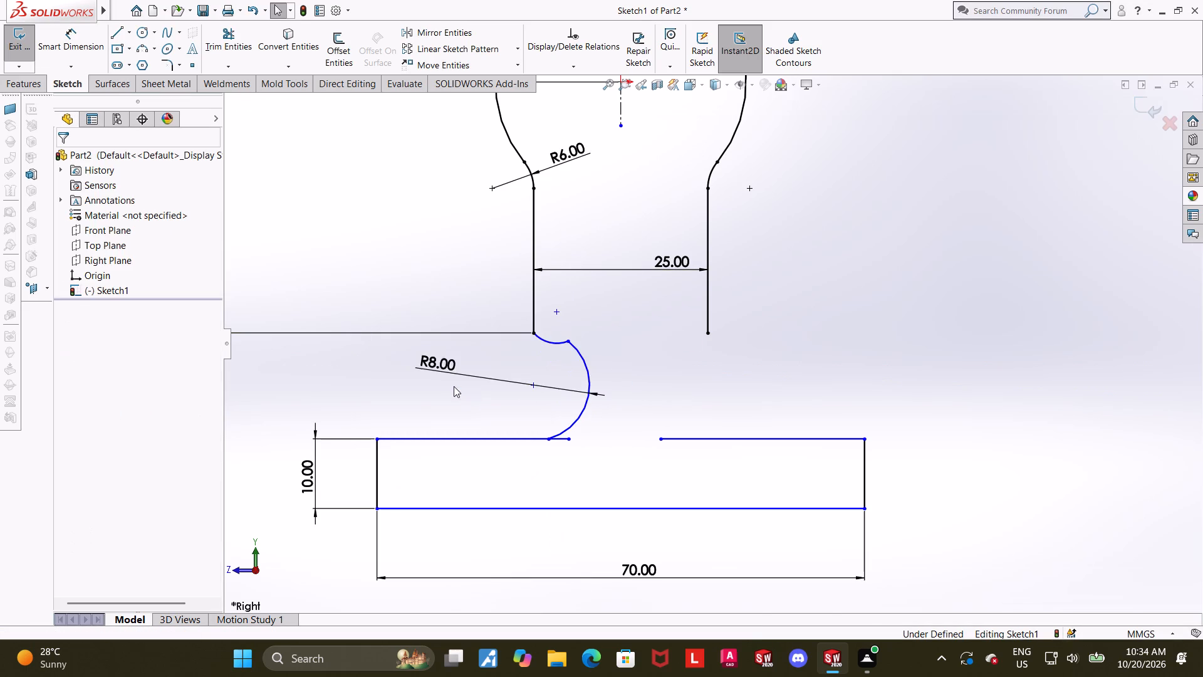
pyautogui.press('Escape')
# Add a tangent relation between the 8 mm radius arc and the base's top-left line.
pyautogui.click(612, 459)
pyautogui.keyDown('ctrl'); pyautogui.click(559, 435); pyautogui.keyUp('ctrl')
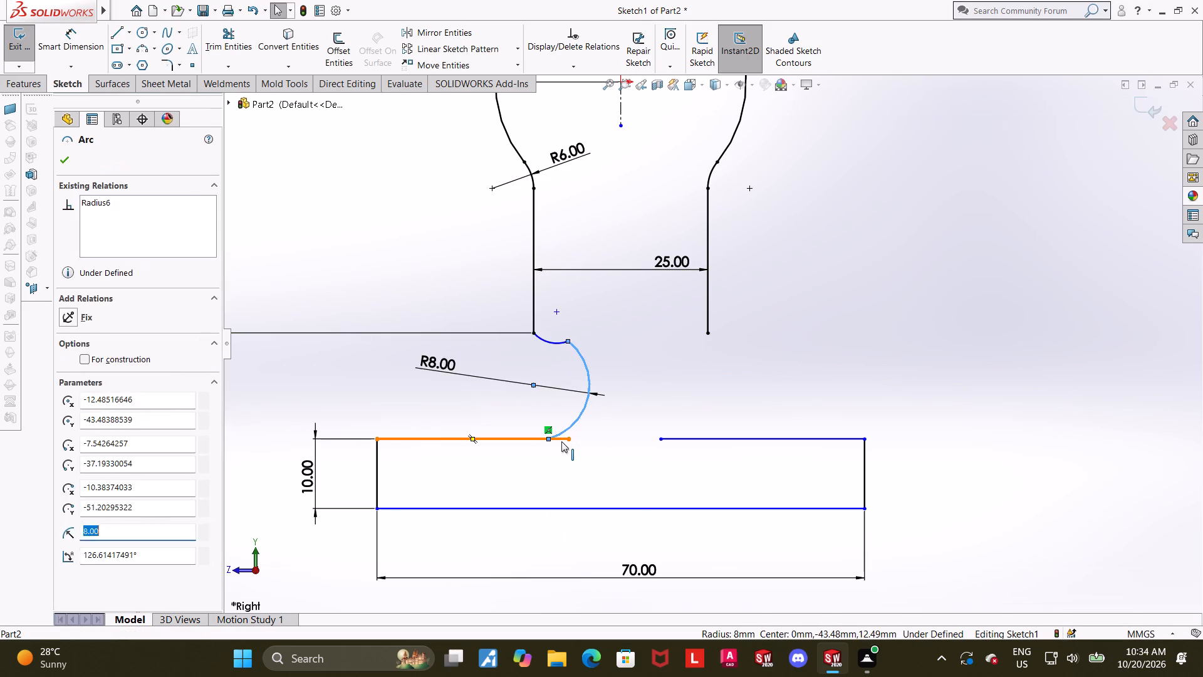
pyautogui.keyDown('ctrl'); pyautogui.click(561, 441); pyautogui.keyUp('ctrl')
pyautogui.click(68, 383)
pyautogui.click(645, 358)
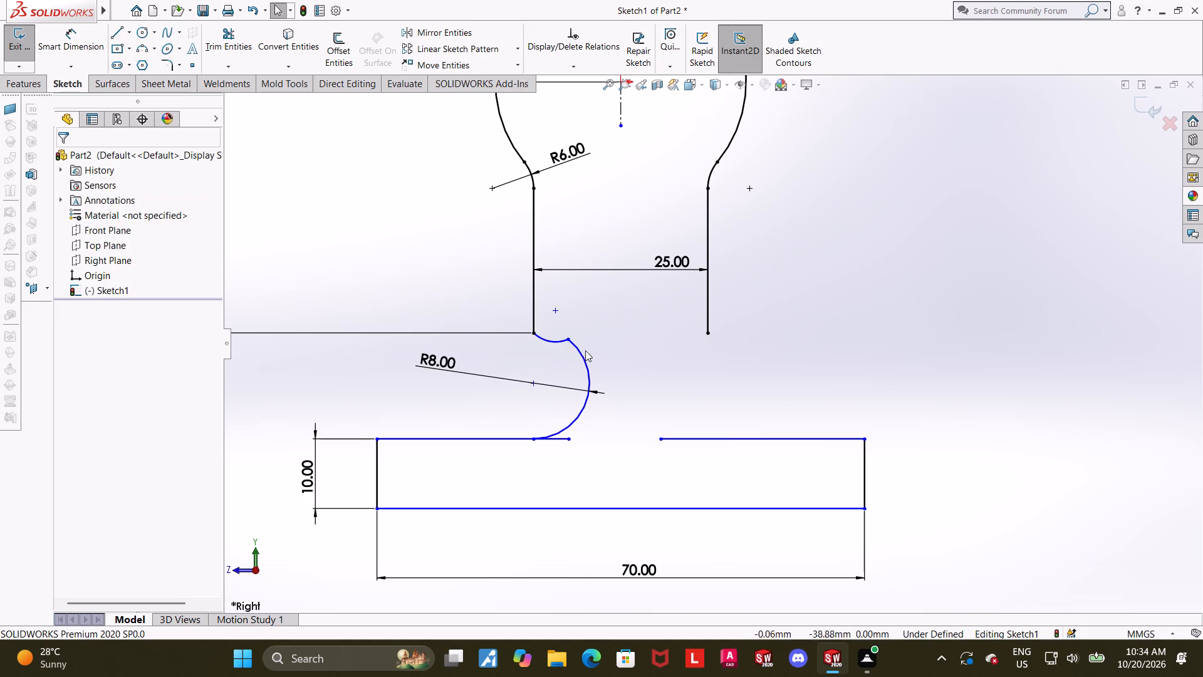
# Add a tangent relation between the small upper arc and the 8 mm radius arc.
pyautogui.keyDown('ctrl'); pyautogui.click(553, 345); pyautogui.keyUp('ctrl')
pyautogui.keyDown('ctrl'); pyautogui.click(581, 350); pyautogui.keyUp('ctrl')
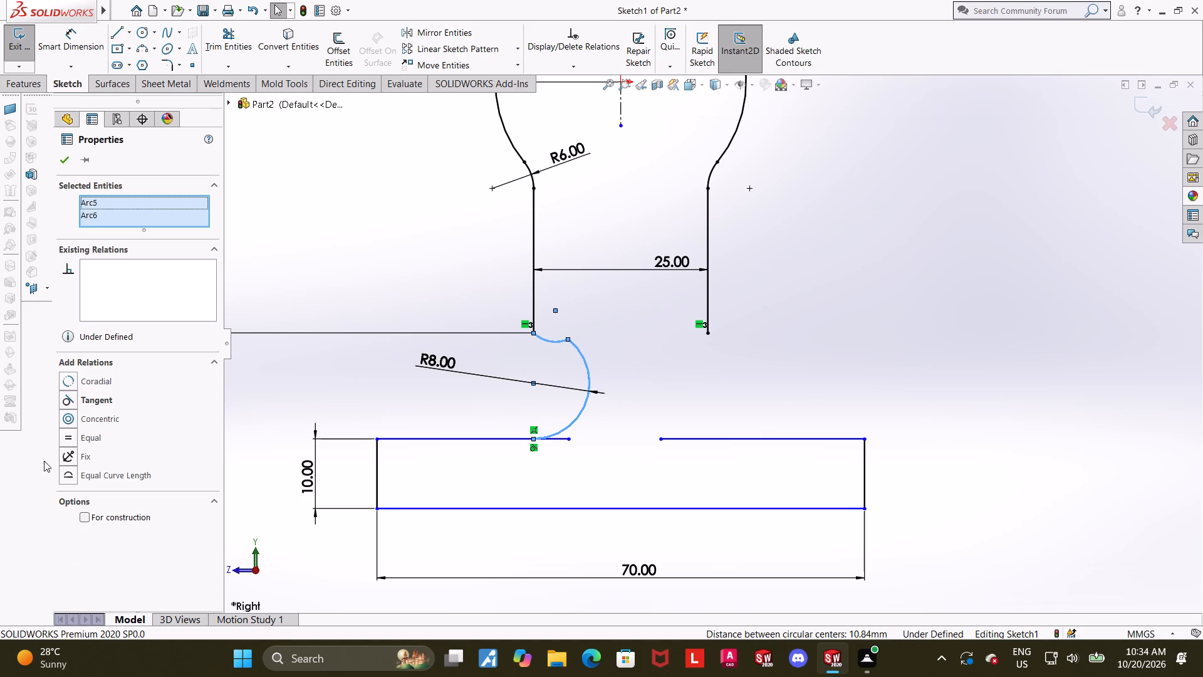
pyautogui.click(67, 400)
pyautogui.click(726, 385)
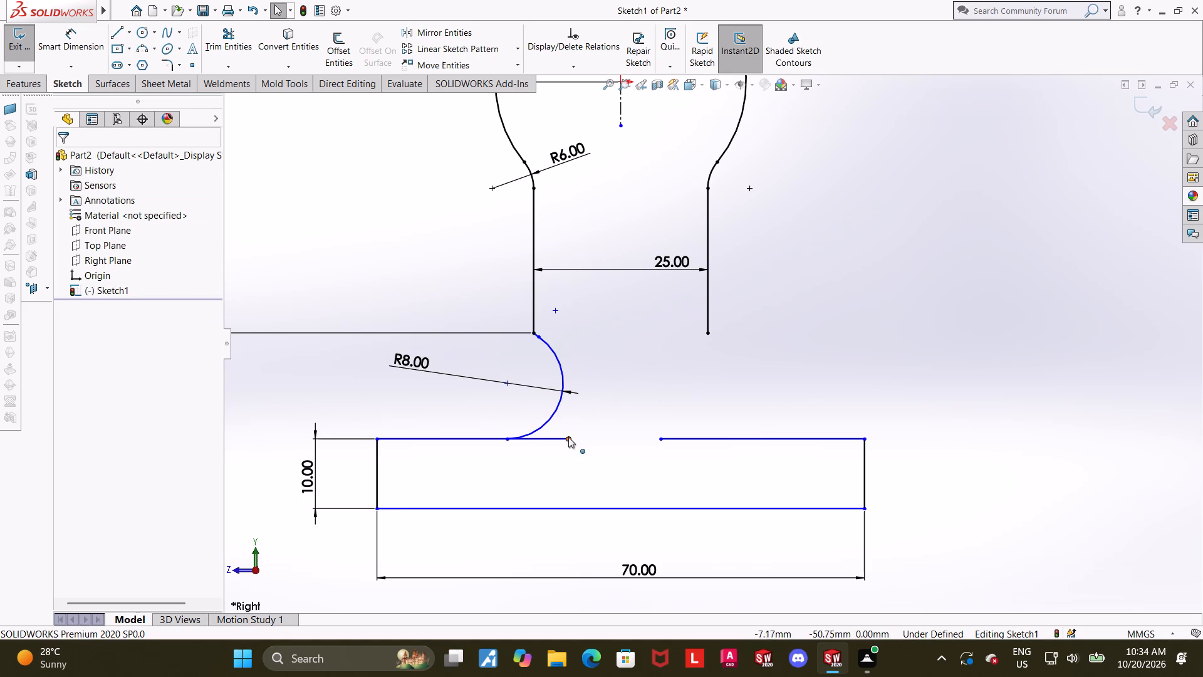
# Trim the part of the base's top-left line that extends inward past the 8 mm radius arc.
pyautogui.scroll(-3, 553, 441)
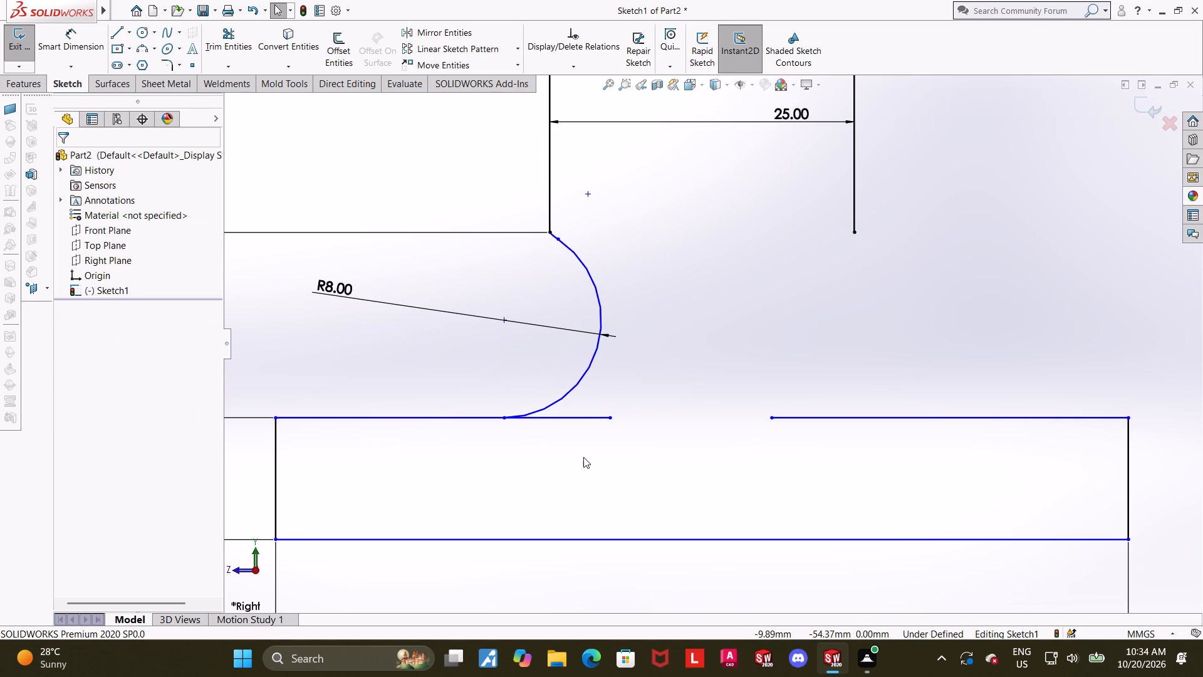
pyautogui.scroll(-1, 594, 457)
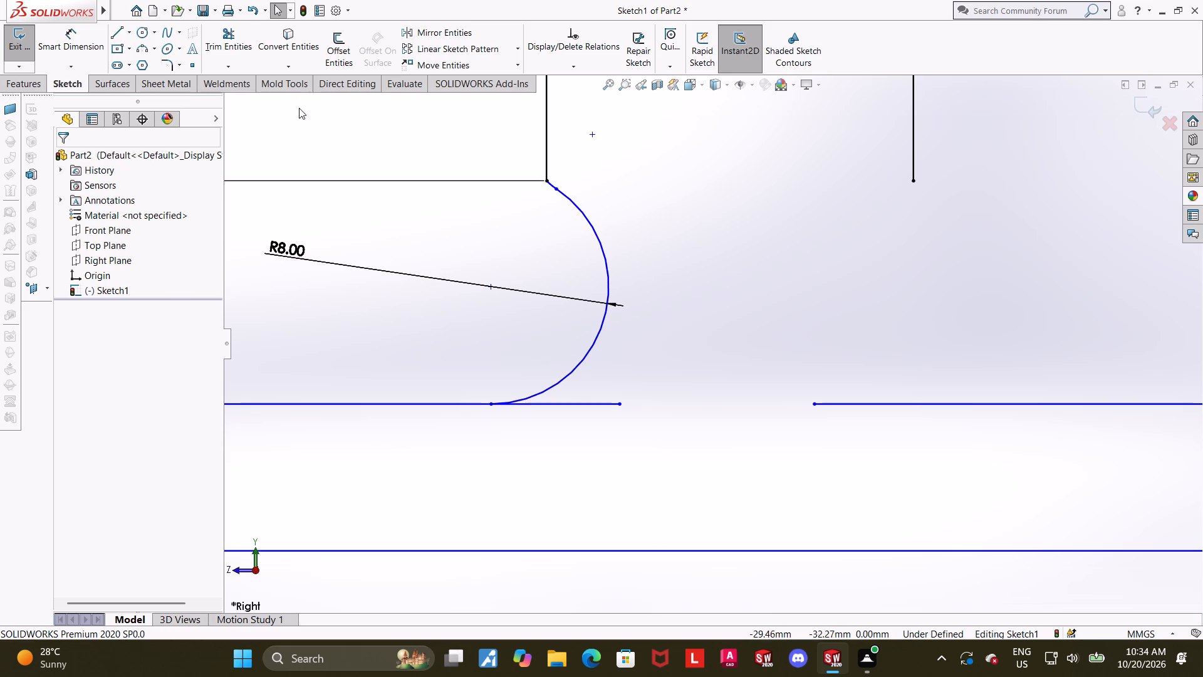
pyautogui.click(228, 48)
pyautogui.moveTo(622, 368); pyautogui.dragTo(561, 442)
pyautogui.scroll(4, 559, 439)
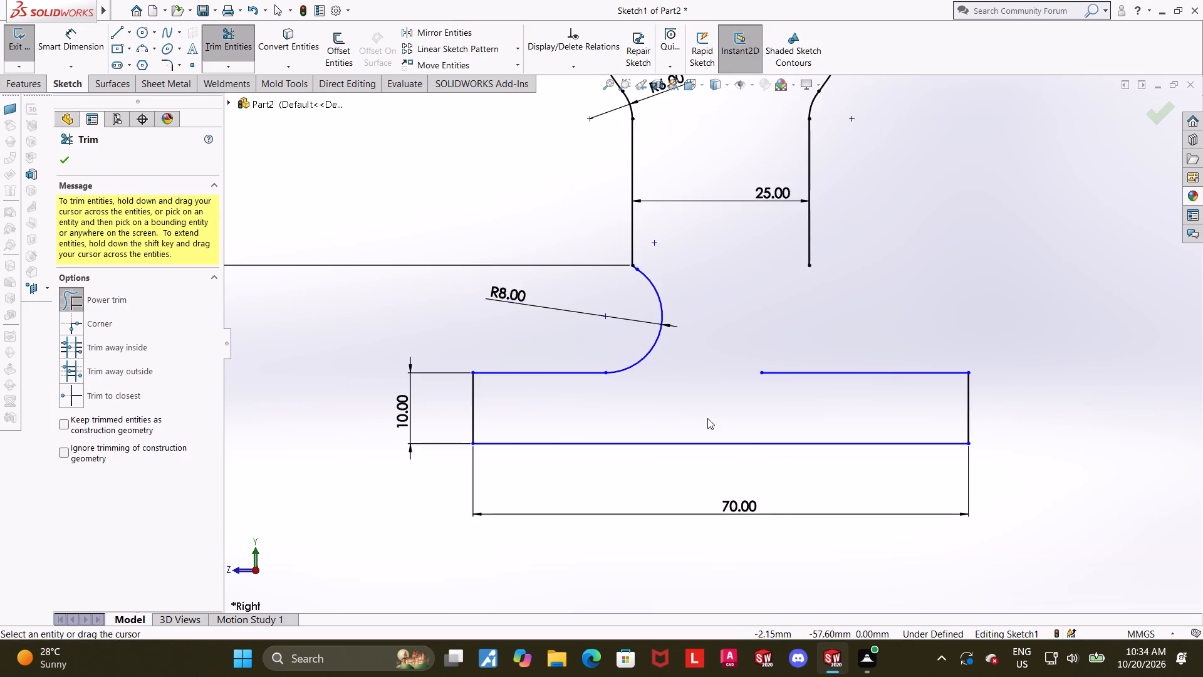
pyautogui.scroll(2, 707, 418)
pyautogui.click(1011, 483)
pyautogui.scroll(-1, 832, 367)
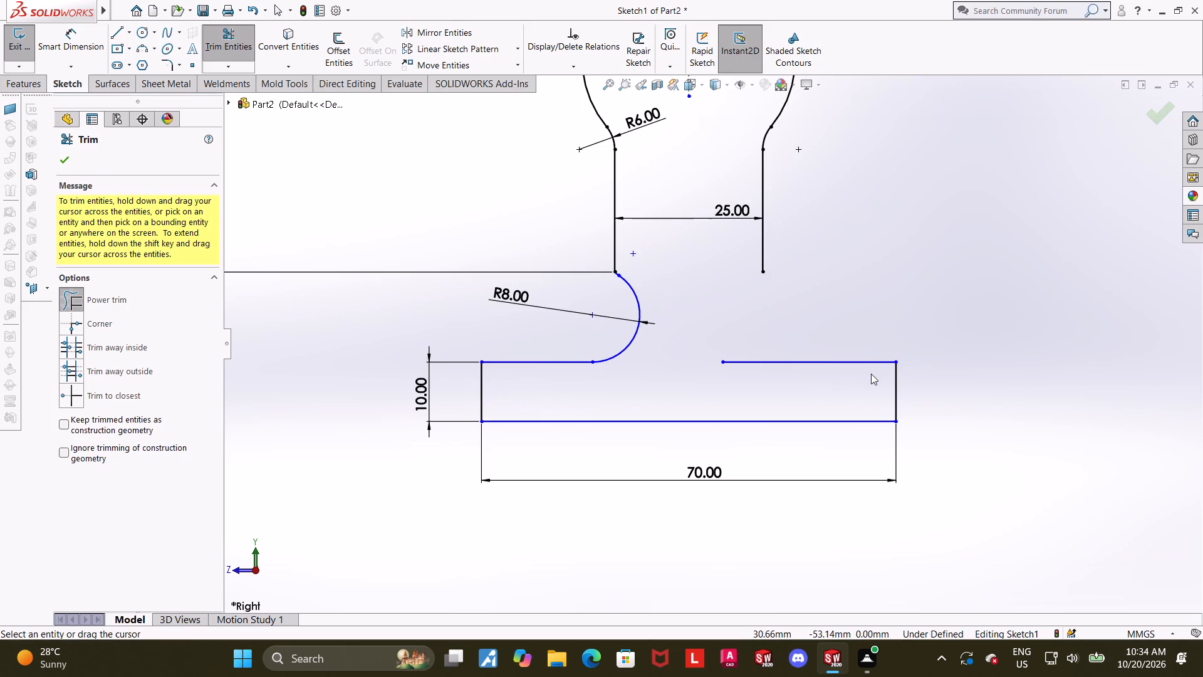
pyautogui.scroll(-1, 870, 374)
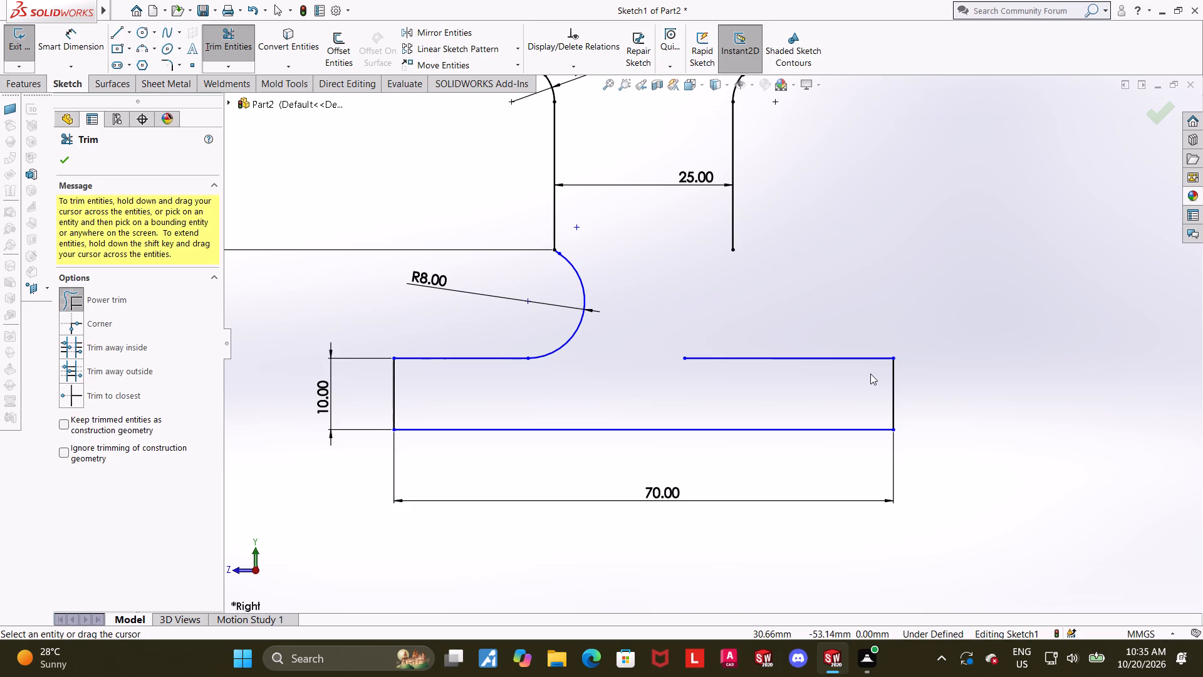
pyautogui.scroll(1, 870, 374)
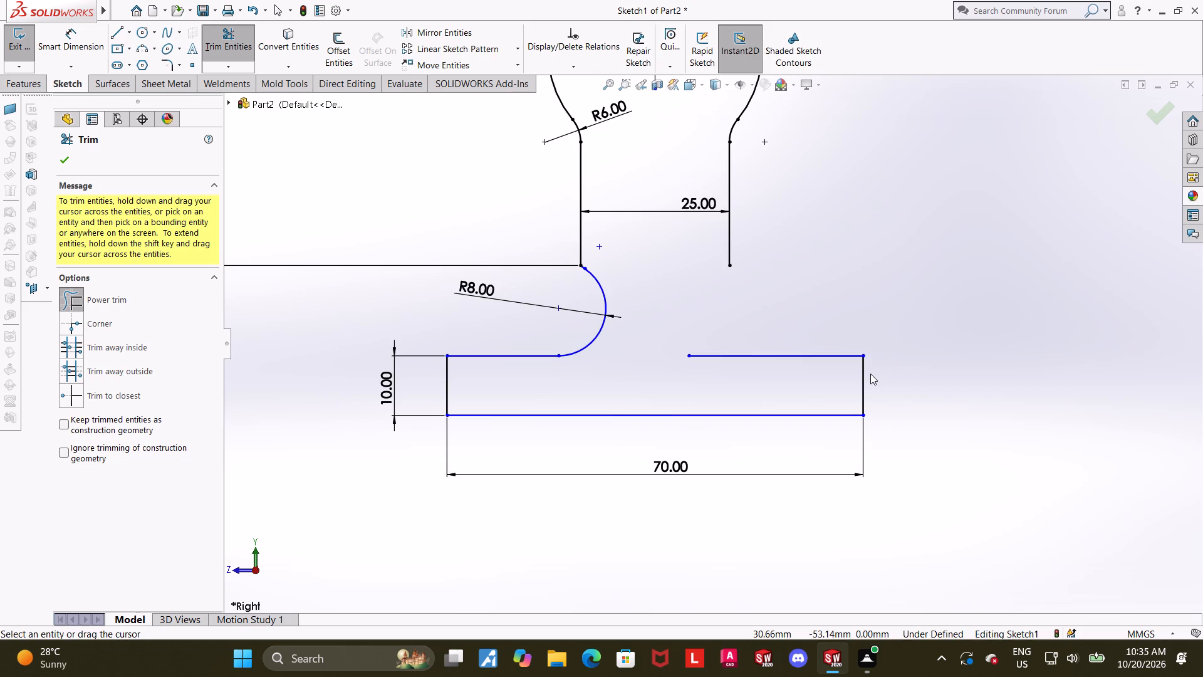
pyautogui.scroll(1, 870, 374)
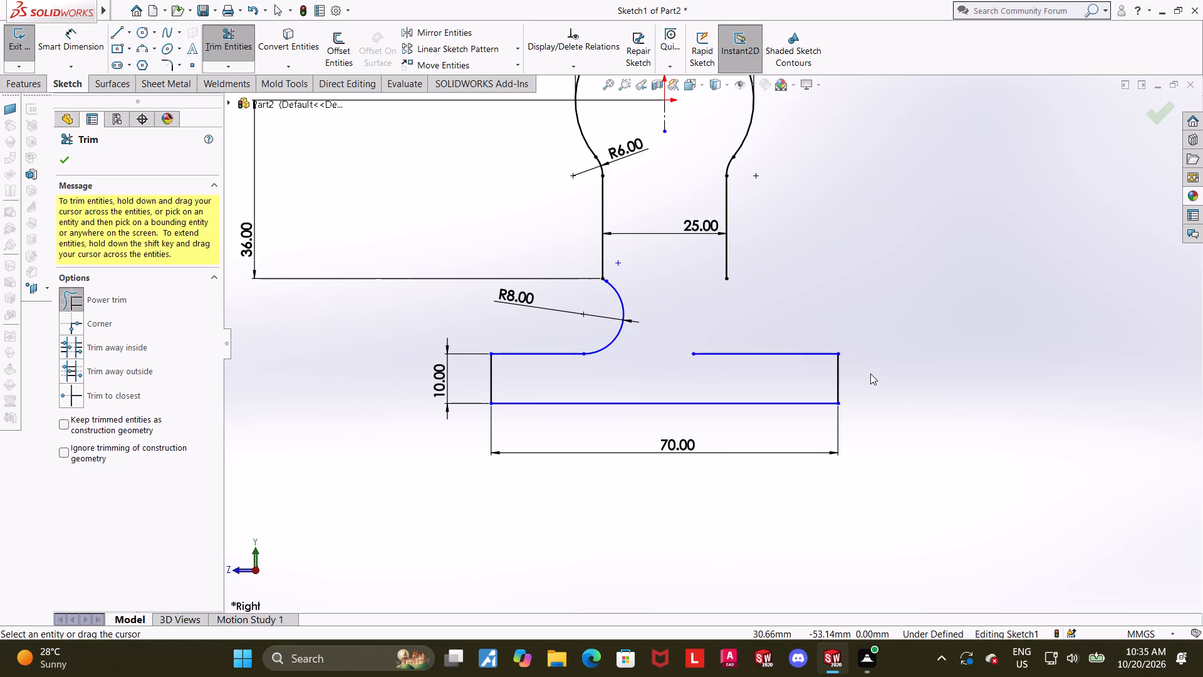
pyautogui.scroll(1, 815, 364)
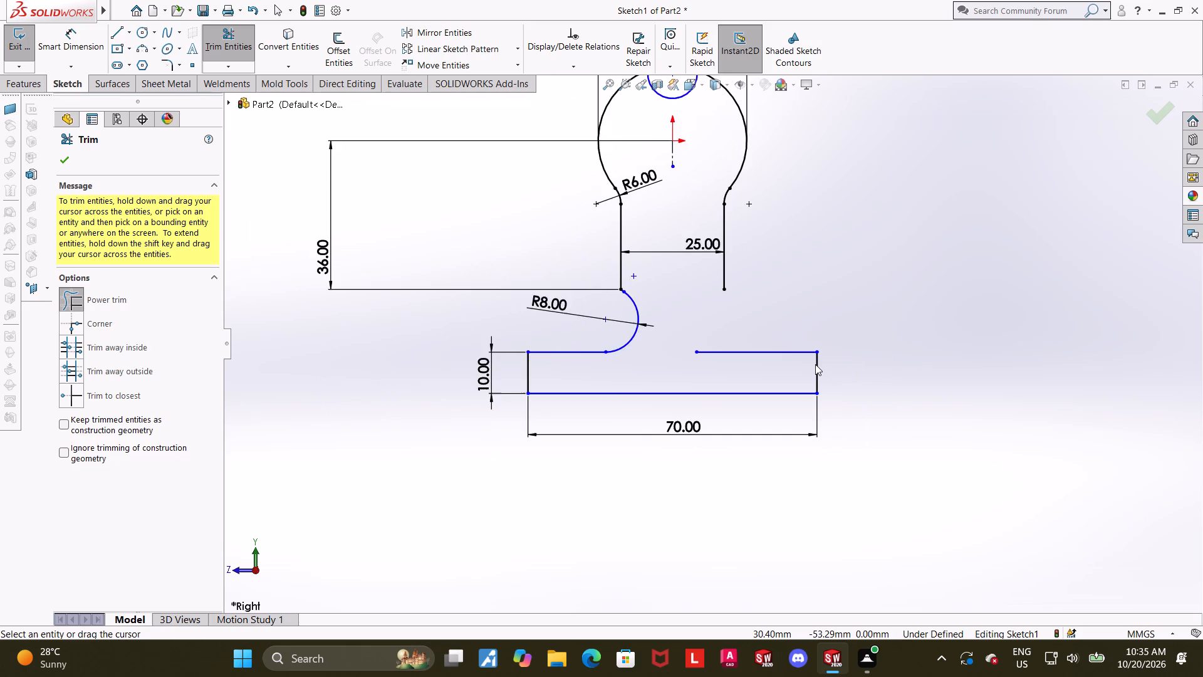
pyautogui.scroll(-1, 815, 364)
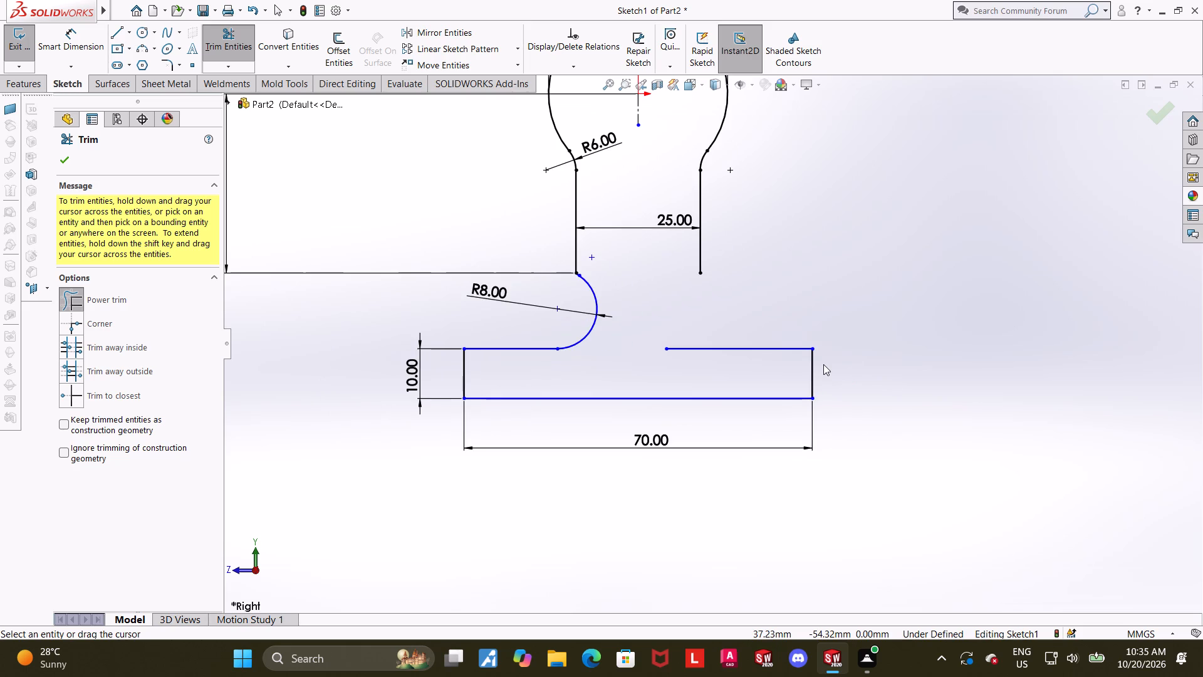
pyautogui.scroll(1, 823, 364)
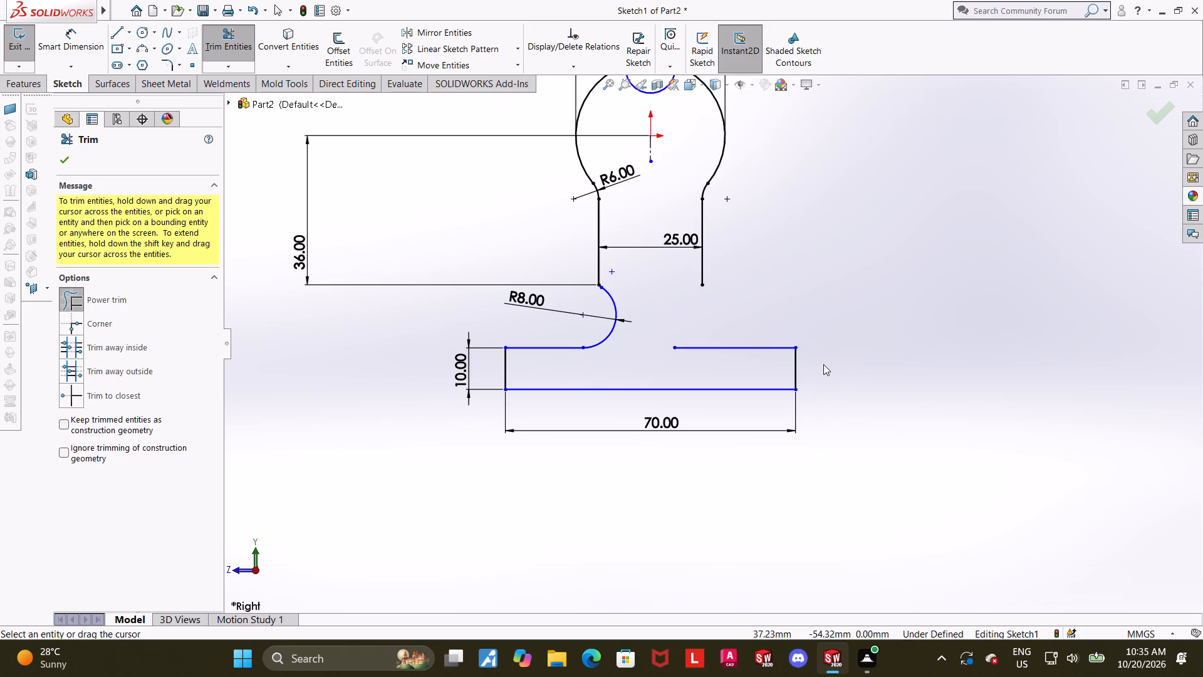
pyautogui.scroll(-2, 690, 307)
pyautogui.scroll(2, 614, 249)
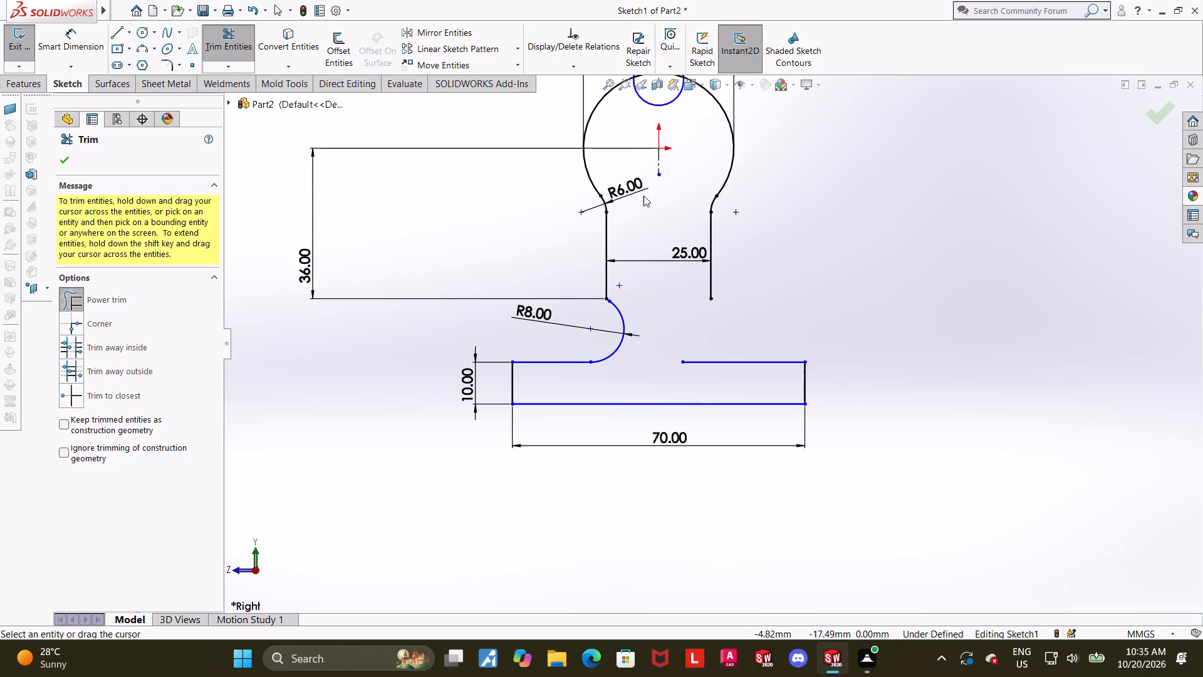
# Mirror the 8 mm radius arc and the small arc about the vertical centerline at the origin, keeping the originals.
pyautogui.click(467, 33)
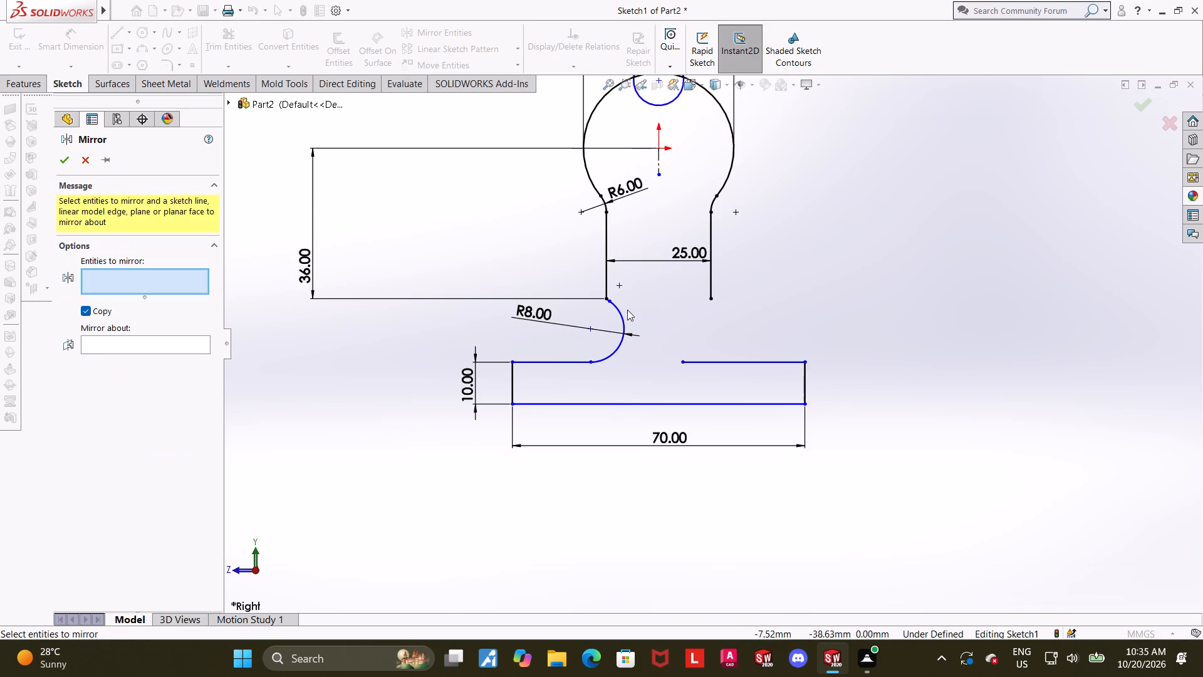
pyautogui.scroll(-5, 606, 313)
pyautogui.click(669, 313)
pyautogui.scroll(-3, 652, 297)
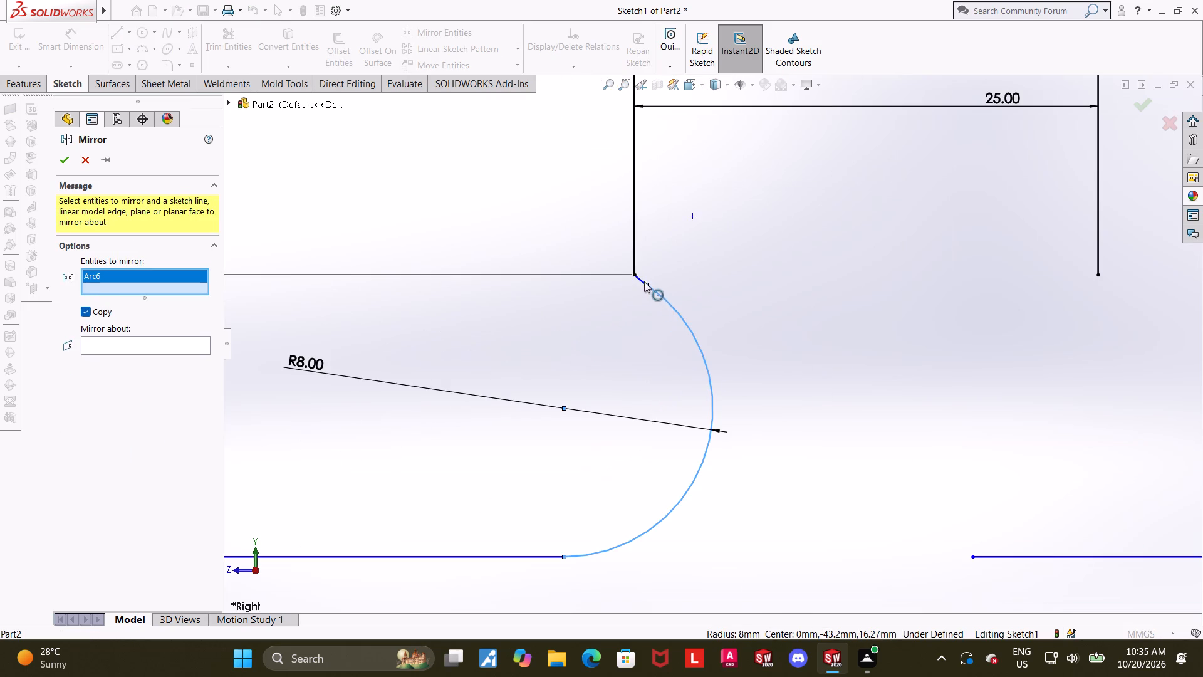
pyautogui.click(640, 280)
pyautogui.scroll(5, 640, 282)
pyautogui.click(142, 355)
pyautogui.scroll(4, 575, 309)
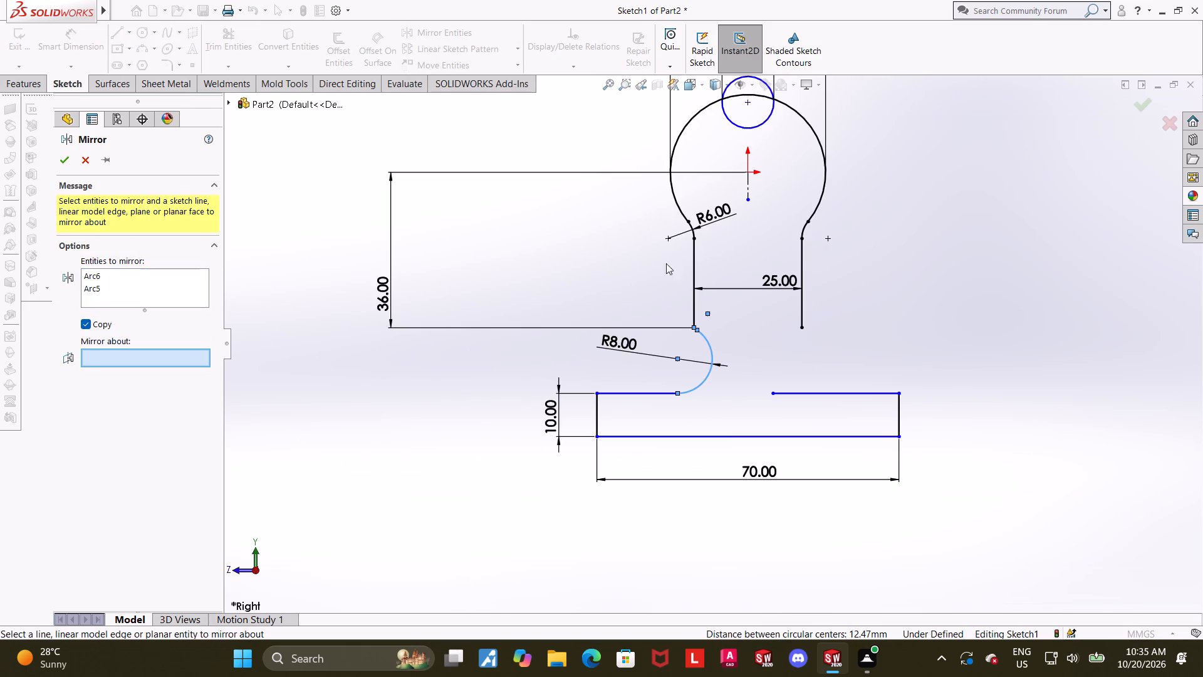
pyautogui.click(743, 216)
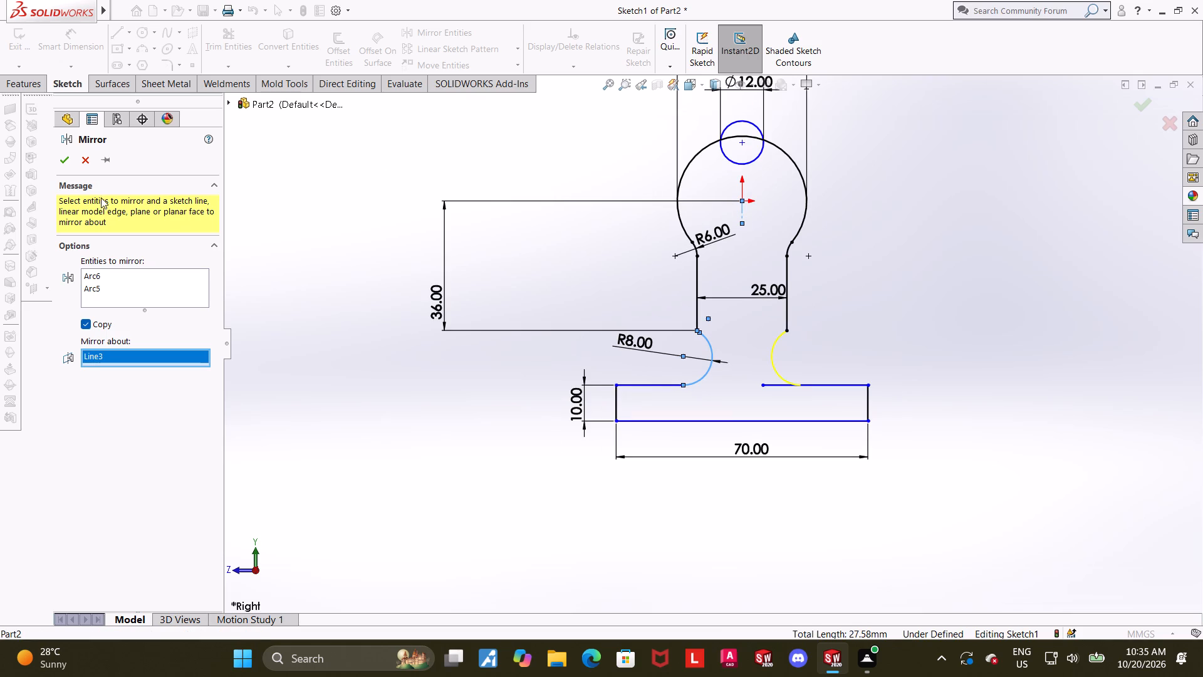
pyautogui.click(68, 160)
# Trim the part of the base's top-right line that extends inward past the mirrored arc.
pyautogui.scroll(-4, 833, 401)
pyautogui.scroll(-3, 784, 261)
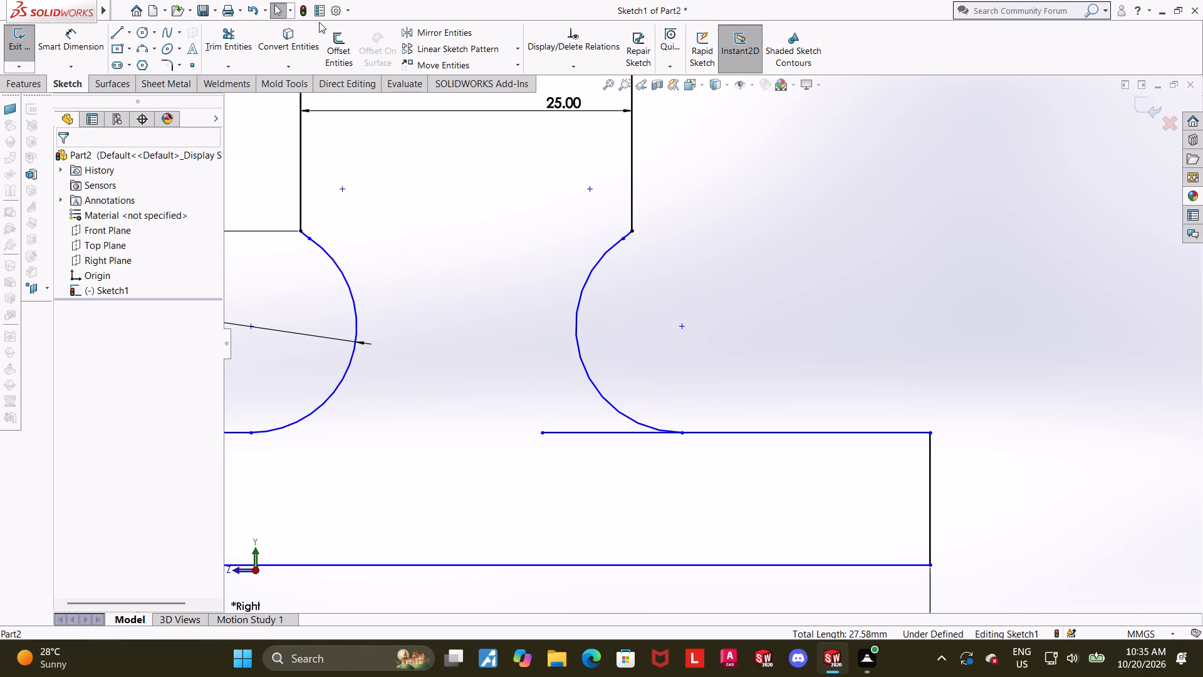
pyautogui.click(237, 35)
pyautogui.moveTo(599, 438); pyautogui.dragTo(570, 387)
pyautogui.scroll(6, 580, 414)
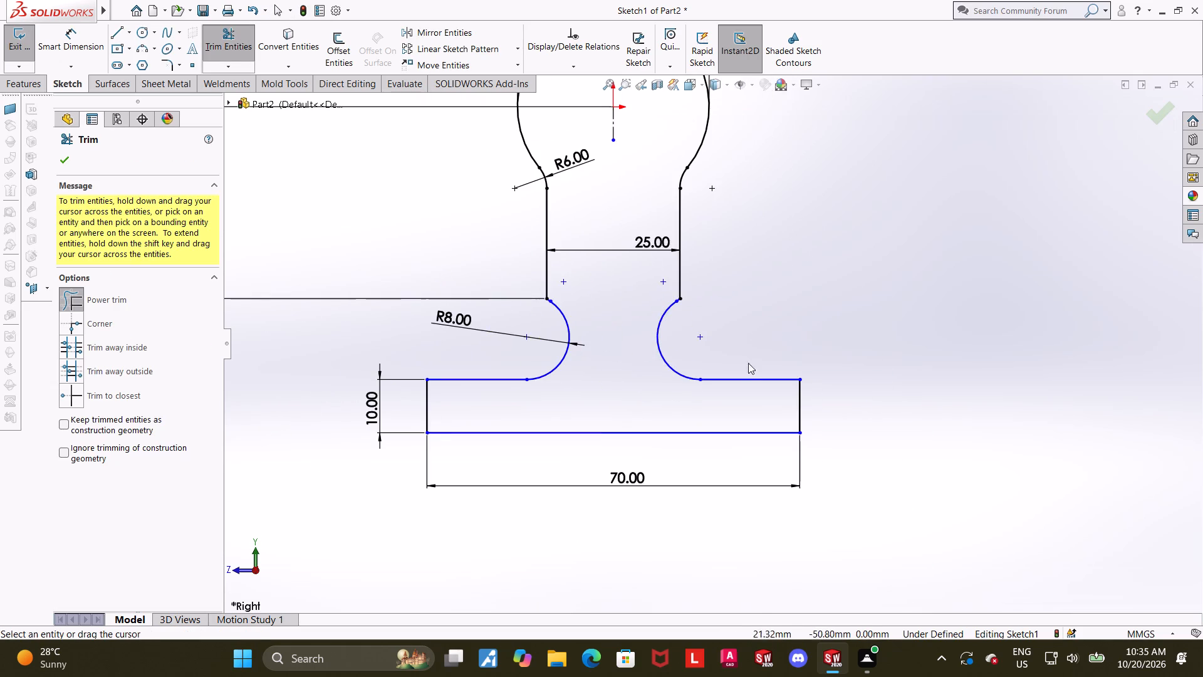
pyautogui.scroll(3, 780, 342)
pyautogui.press('Escape')
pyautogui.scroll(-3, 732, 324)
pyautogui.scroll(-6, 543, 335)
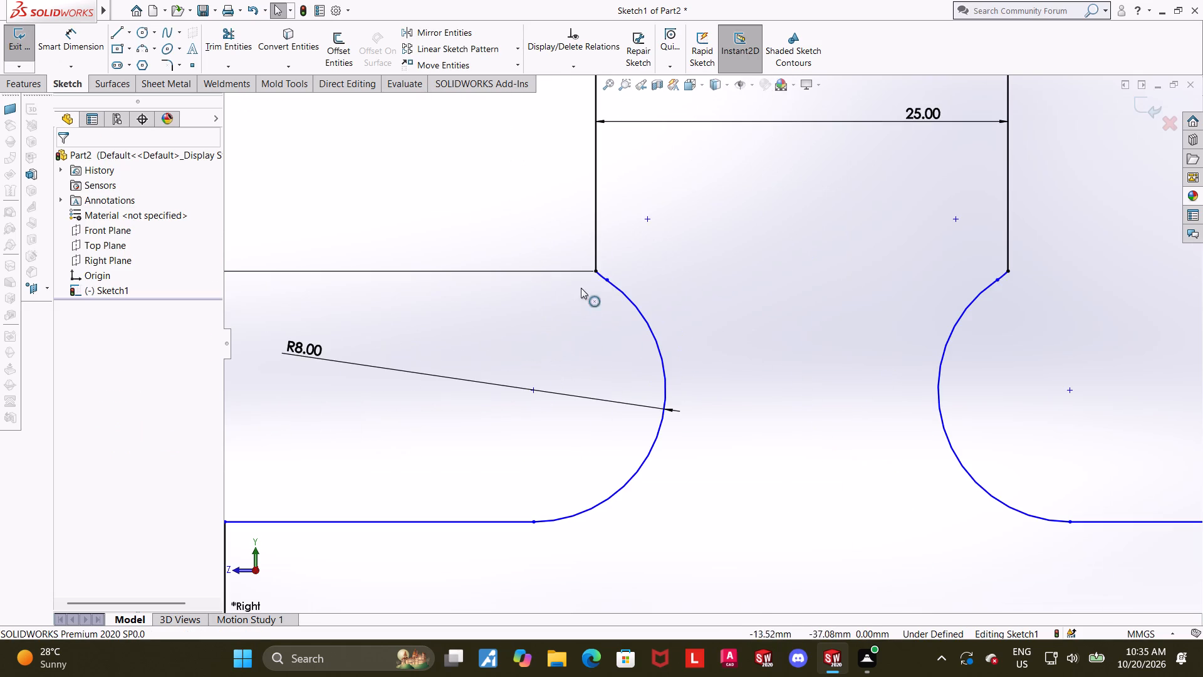
# Examine the sketch profile, from the 8 mm radius arcs and base up to the 12 mm circle.
pyautogui.click(602, 273)
pyautogui.click(644, 315)
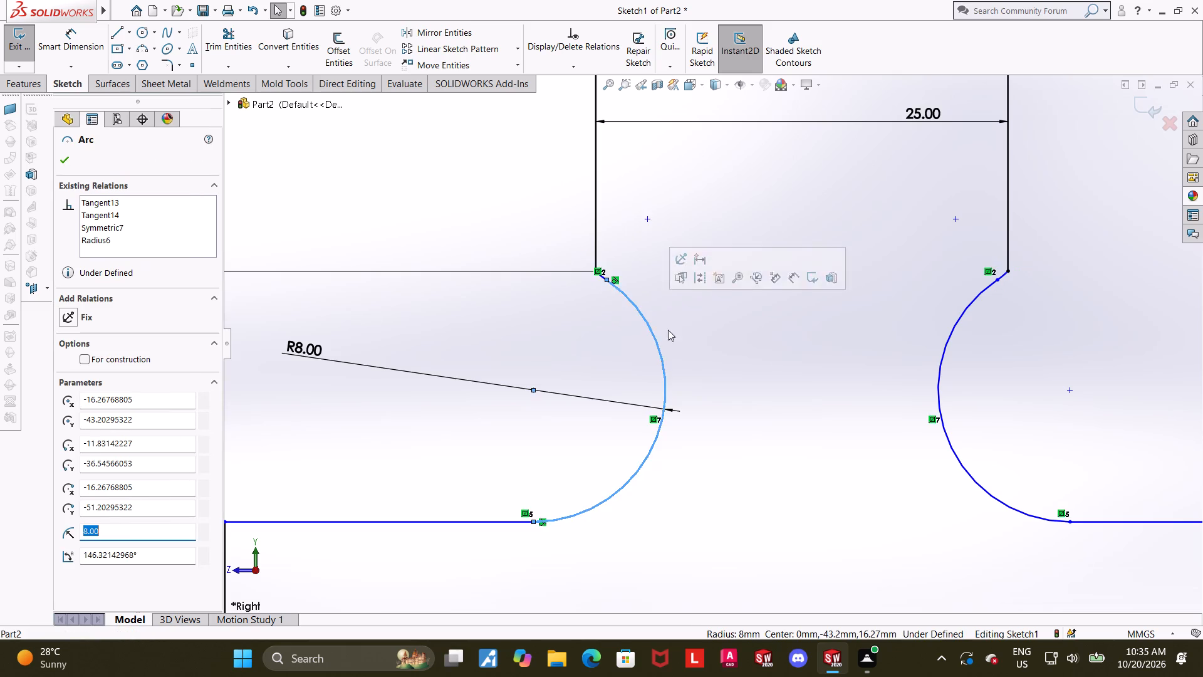
pyautogui.scroll(5, 836, 370)
pyautogui.scroll(3, 918, 381)
pyautogui.click(925, 376)
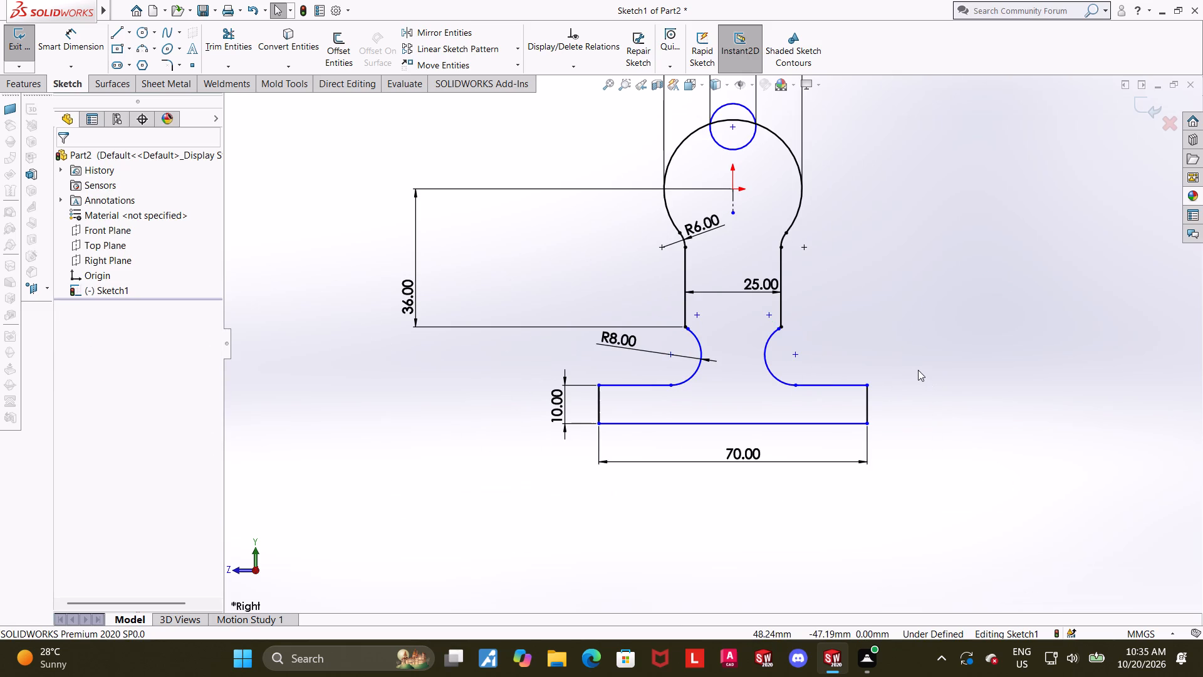
pyautogui.scroll(1, 912, 370)
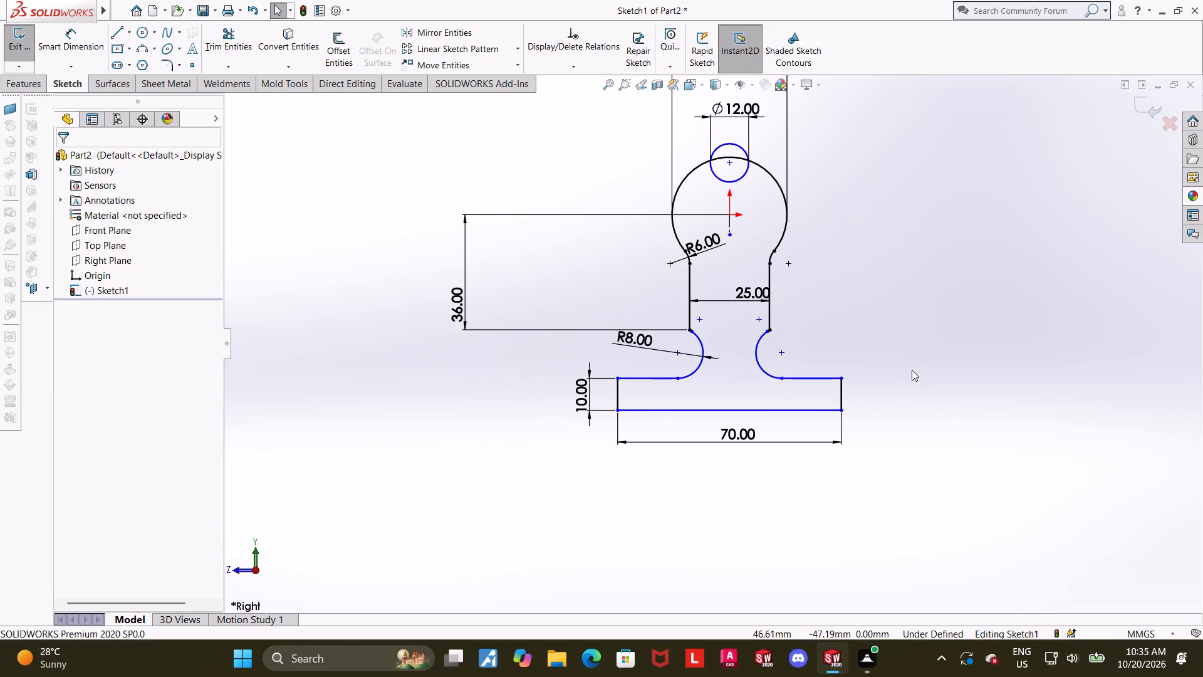
pyautogui.scroll(1, 911, 370)
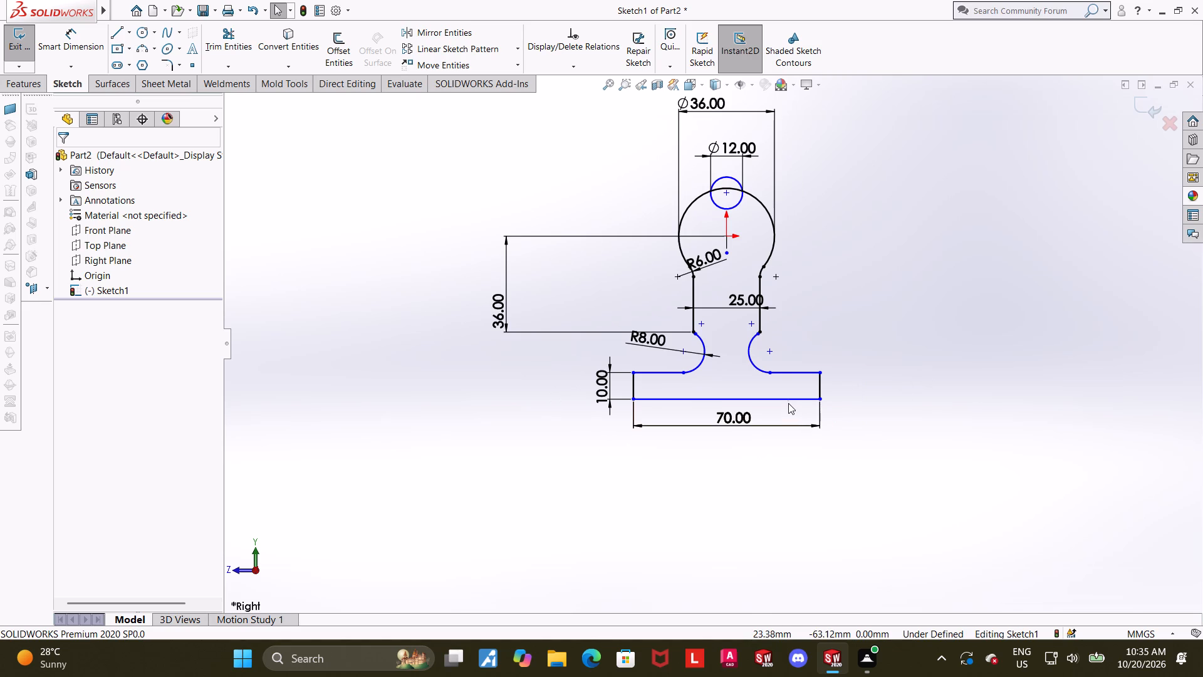
pyautogui.scroll(2, 803, 343)
pyautogui.scroll(-5, 751, 354)
pyautogui.scroll(-2, 635, 353)
pyautogui.press('Escape')
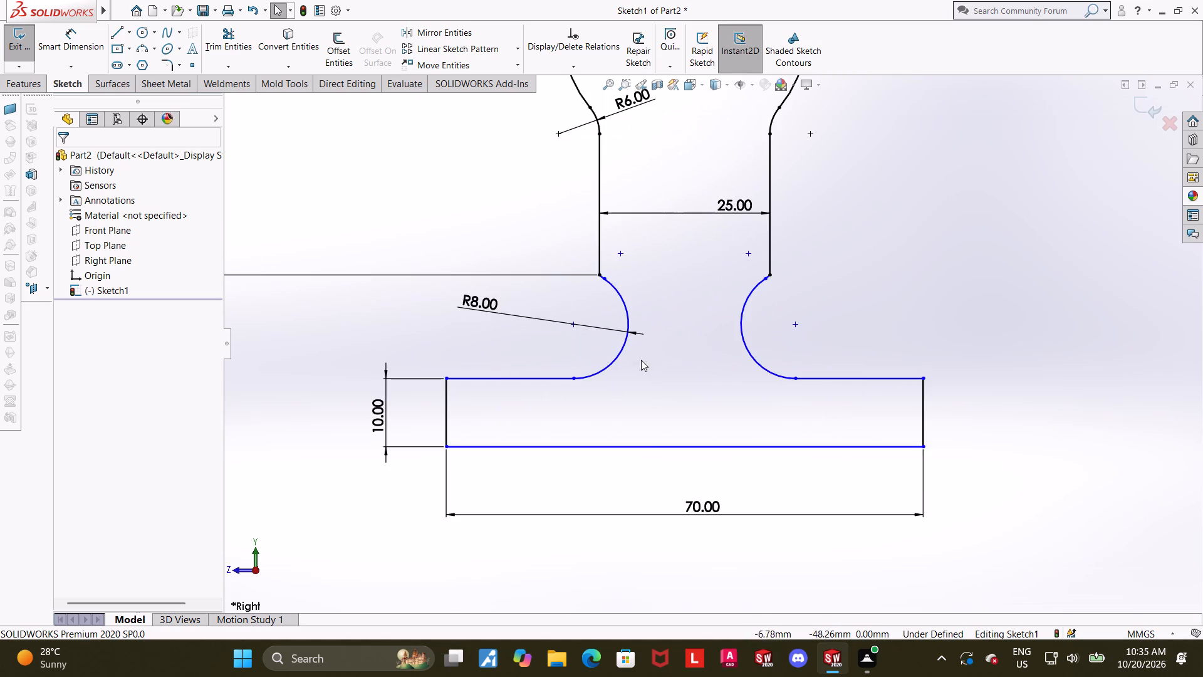
pyautogui.scroll(1, 659, 366)
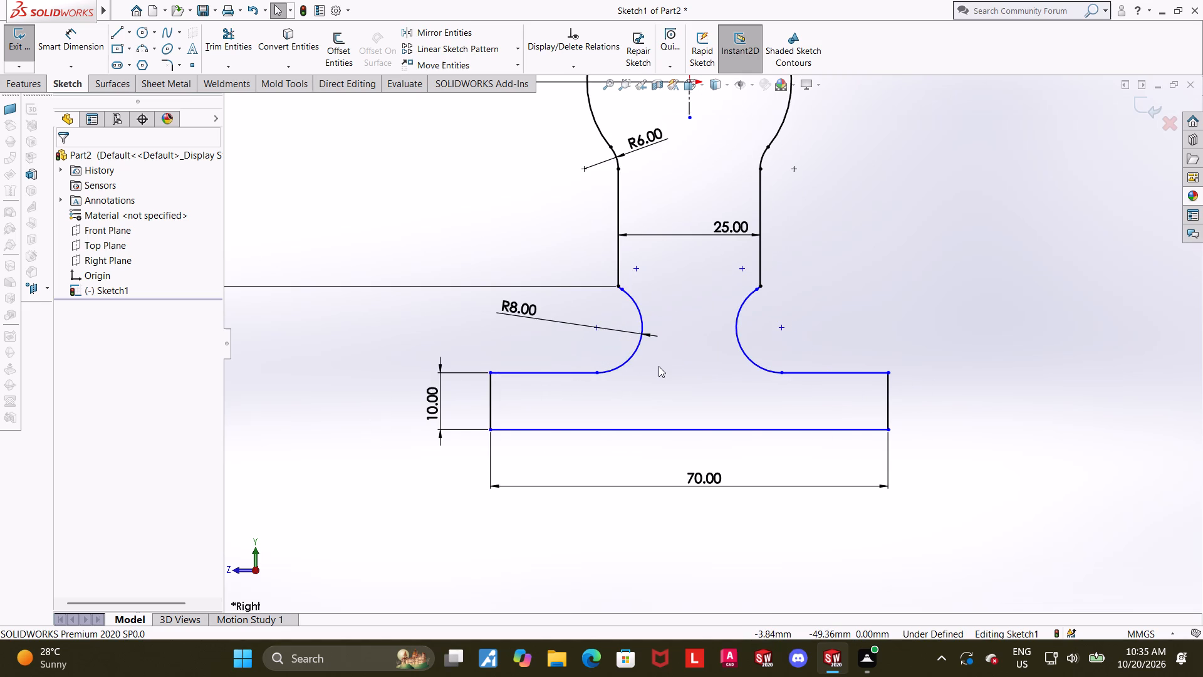
pyautogui.scroll(1, 659, 364)
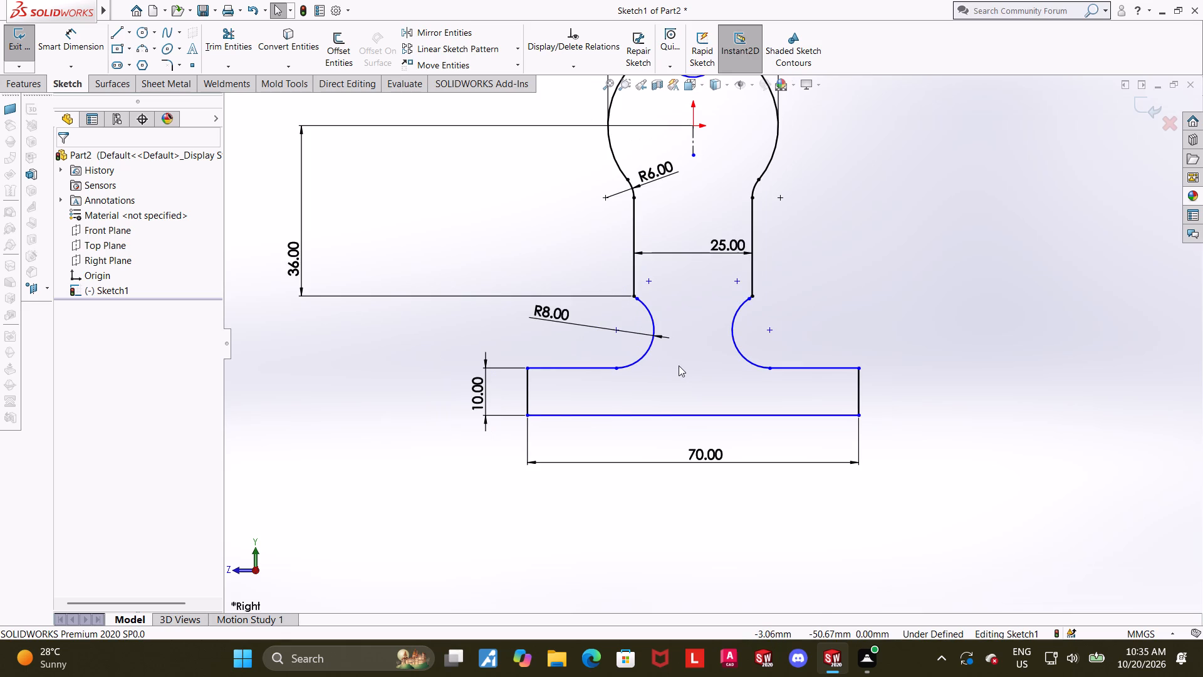
pyautogui.scroll(1, 679, 365)
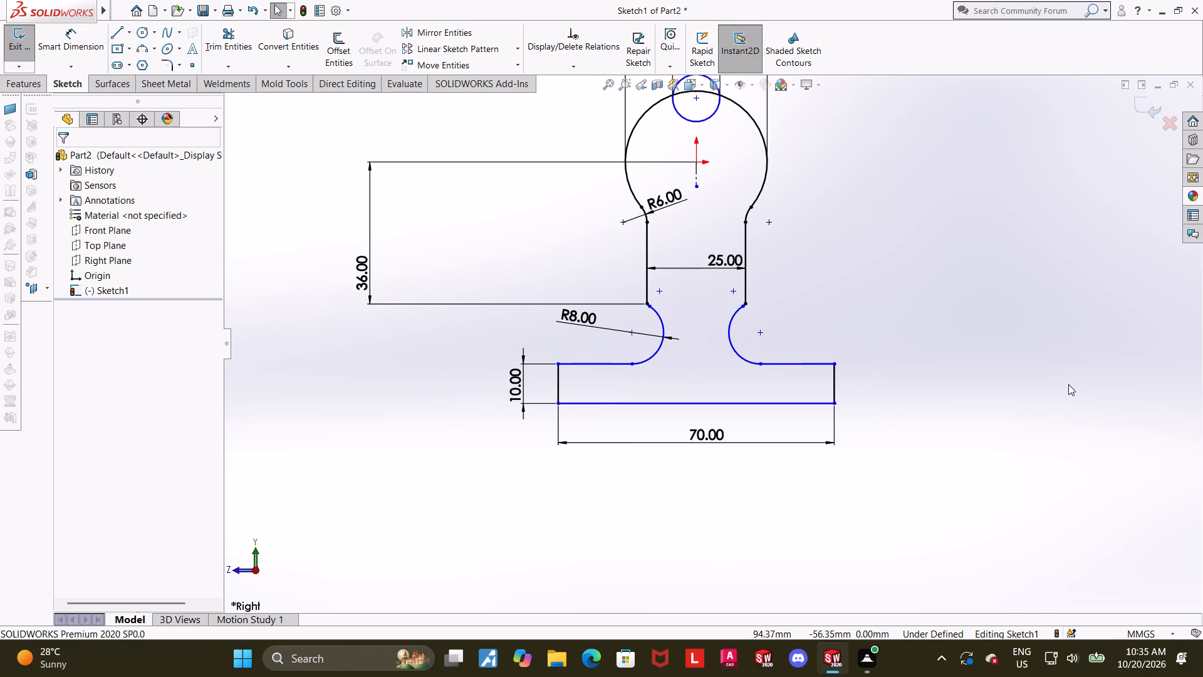
pyautogui.scroll(1, 1027, 375)
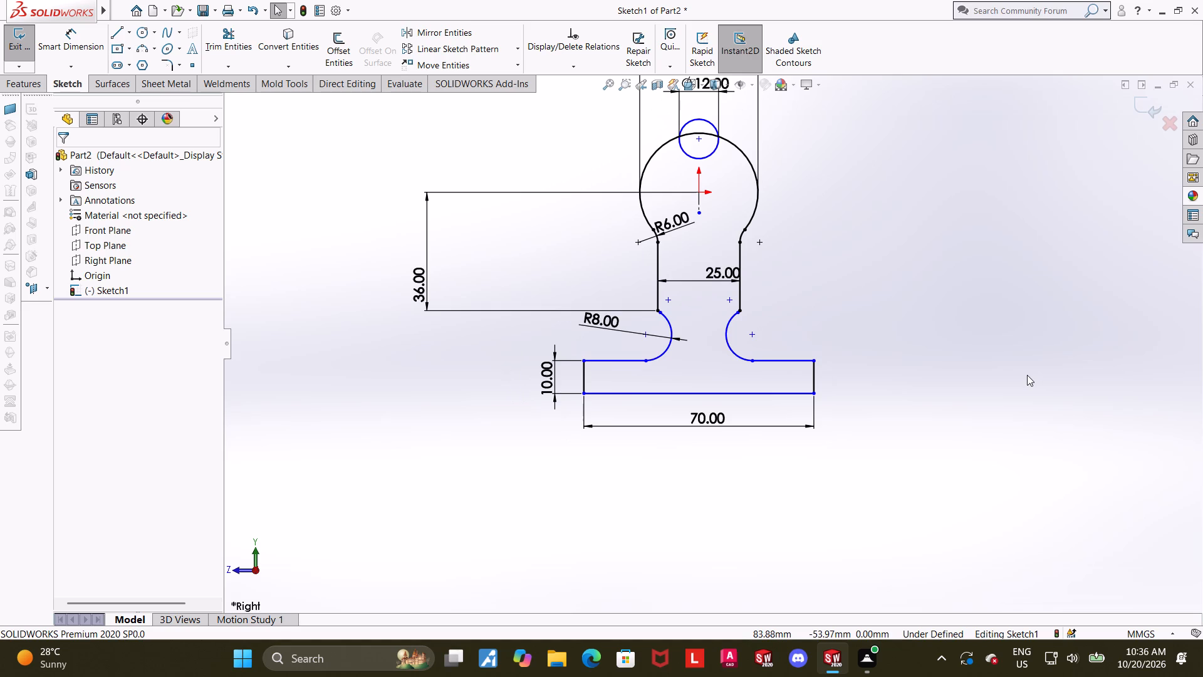
pyautogui.scroll(1, 1027, 375)
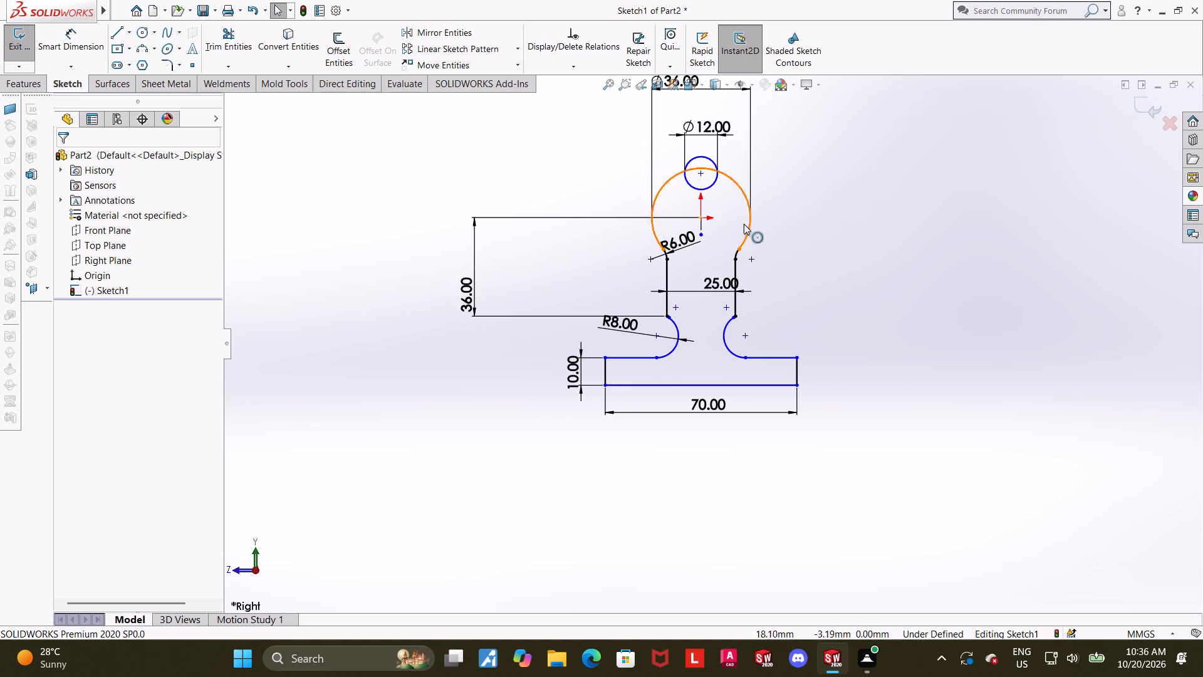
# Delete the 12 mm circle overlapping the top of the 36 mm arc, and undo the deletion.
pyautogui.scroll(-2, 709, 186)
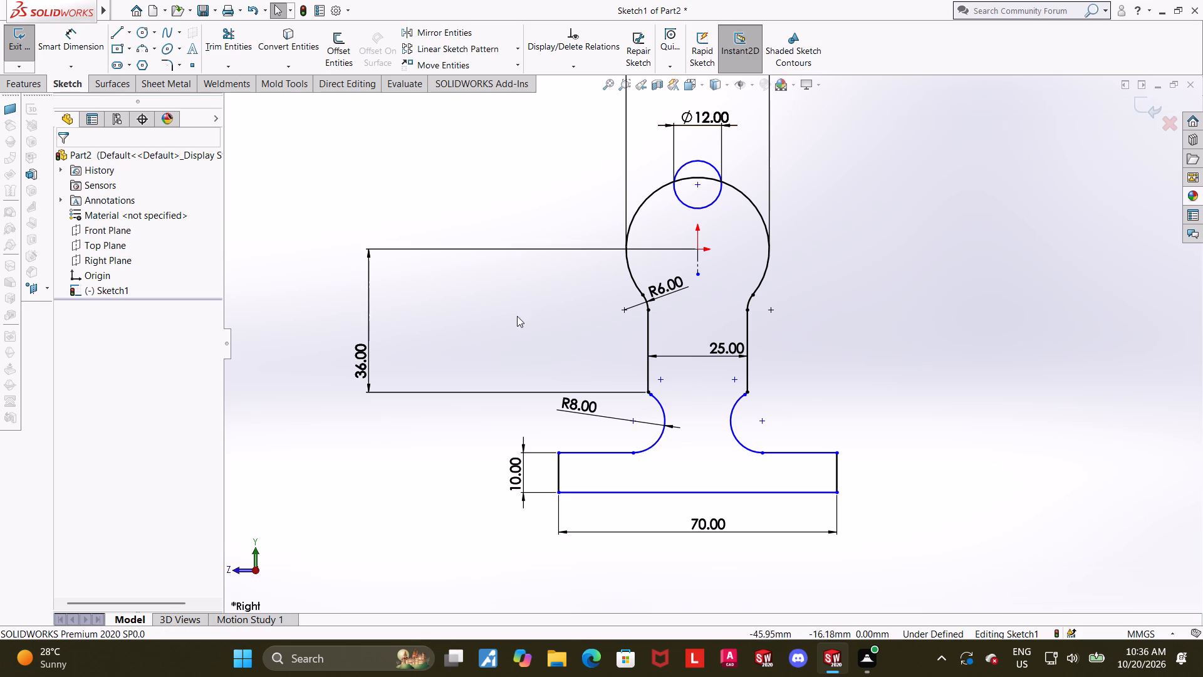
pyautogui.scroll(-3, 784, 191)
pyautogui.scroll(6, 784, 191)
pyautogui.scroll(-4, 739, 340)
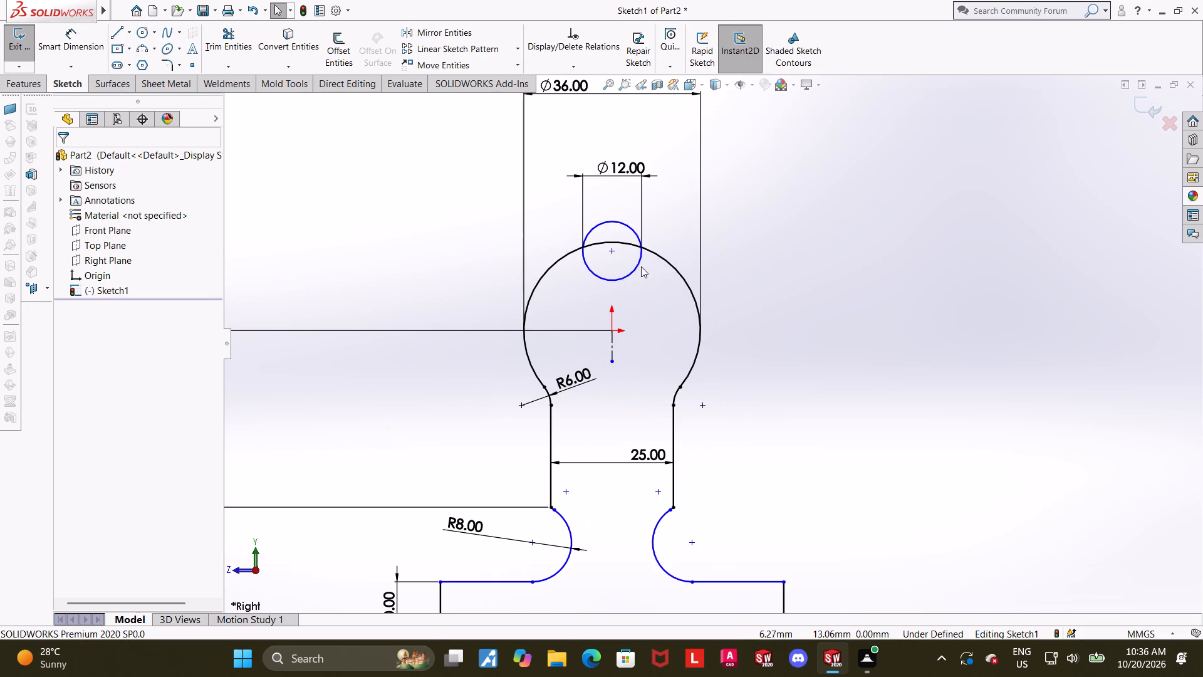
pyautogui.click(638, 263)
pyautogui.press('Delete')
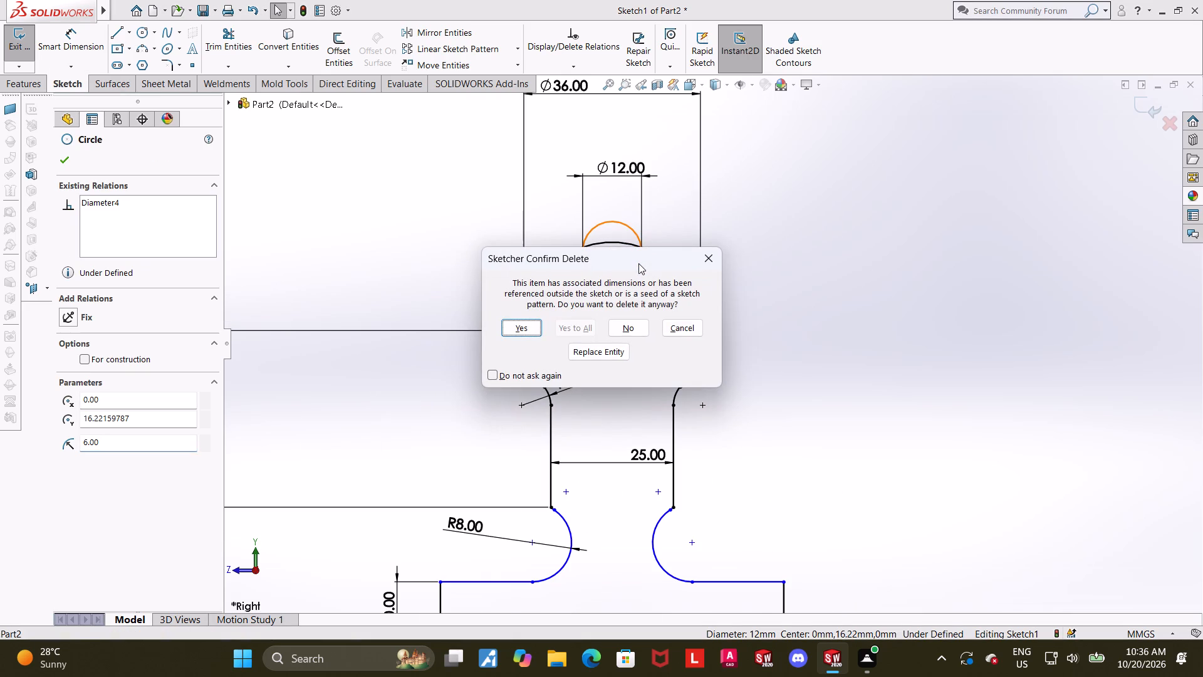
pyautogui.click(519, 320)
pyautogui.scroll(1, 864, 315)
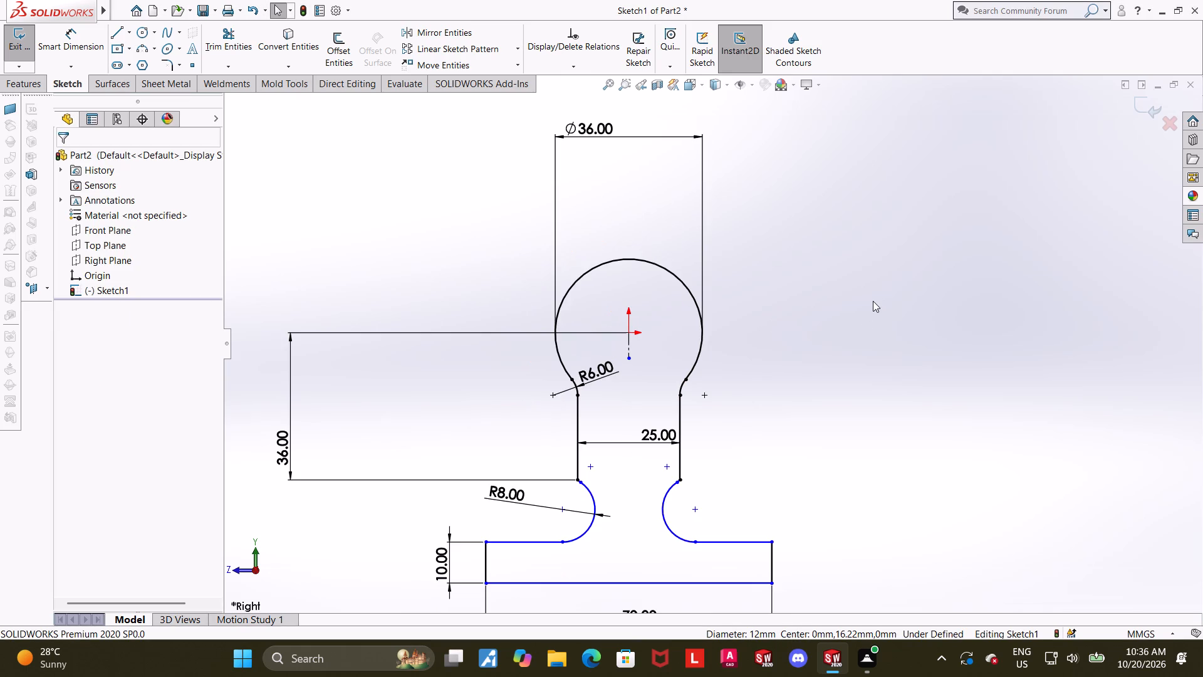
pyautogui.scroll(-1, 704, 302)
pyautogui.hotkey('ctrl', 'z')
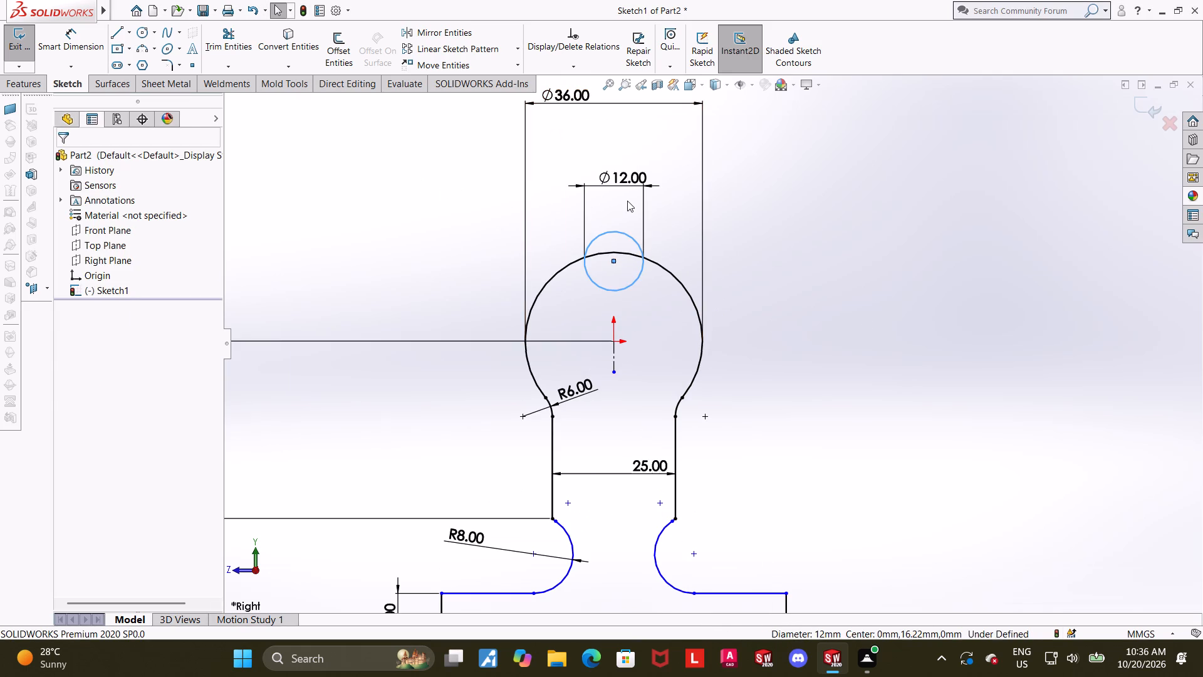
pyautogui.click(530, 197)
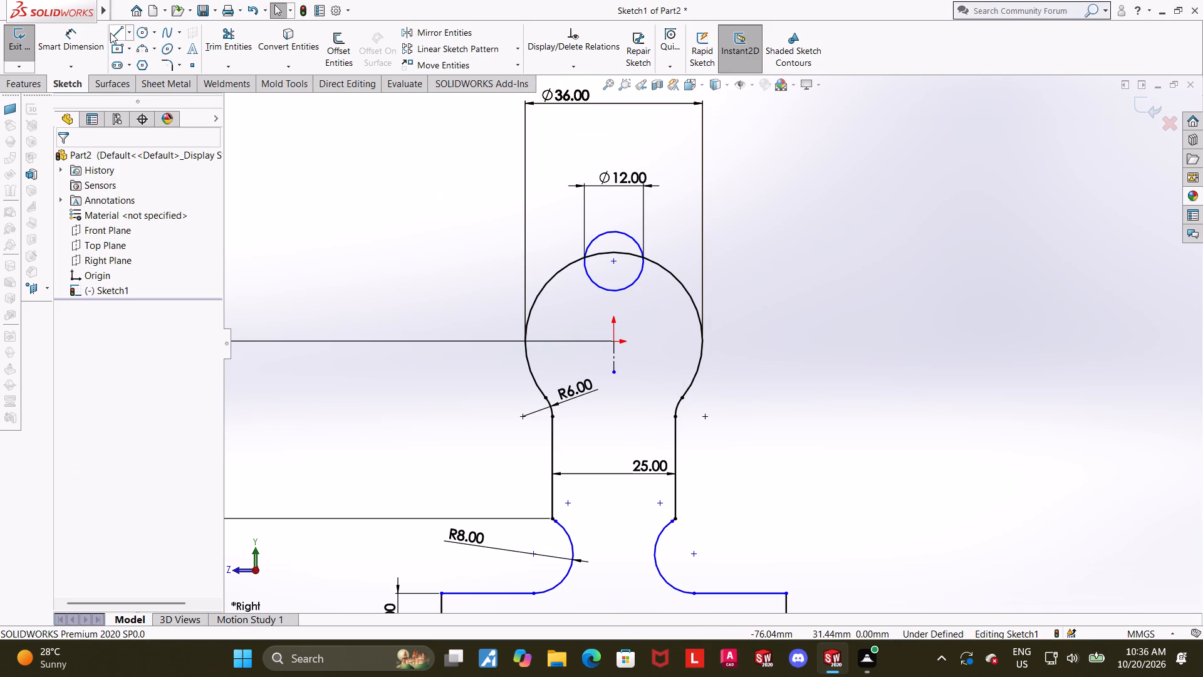
# Draw a tangent line about 11 mm long from the upper-left of the 36 mm arc to the 12 mm circle.
pyautogui.click(112, 33)
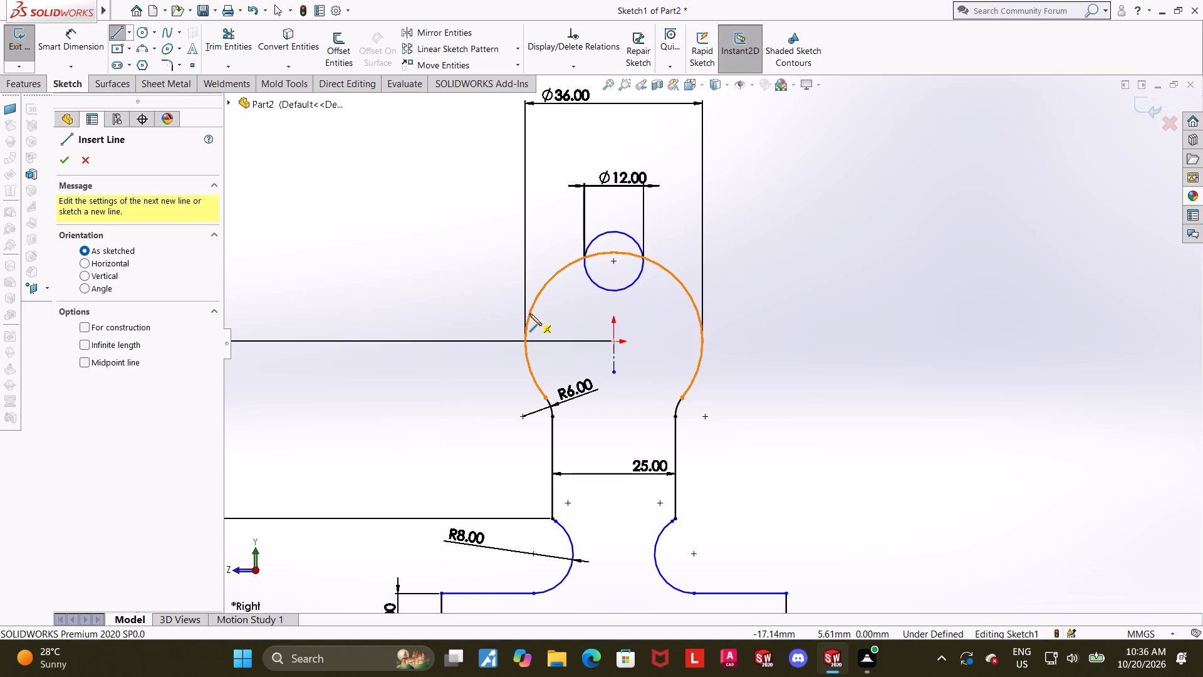
pyautogui.click(529, 313)
pyautogui.click(596, 235)
pyautogui.press('Escape')
pyautogui.press('Escape')
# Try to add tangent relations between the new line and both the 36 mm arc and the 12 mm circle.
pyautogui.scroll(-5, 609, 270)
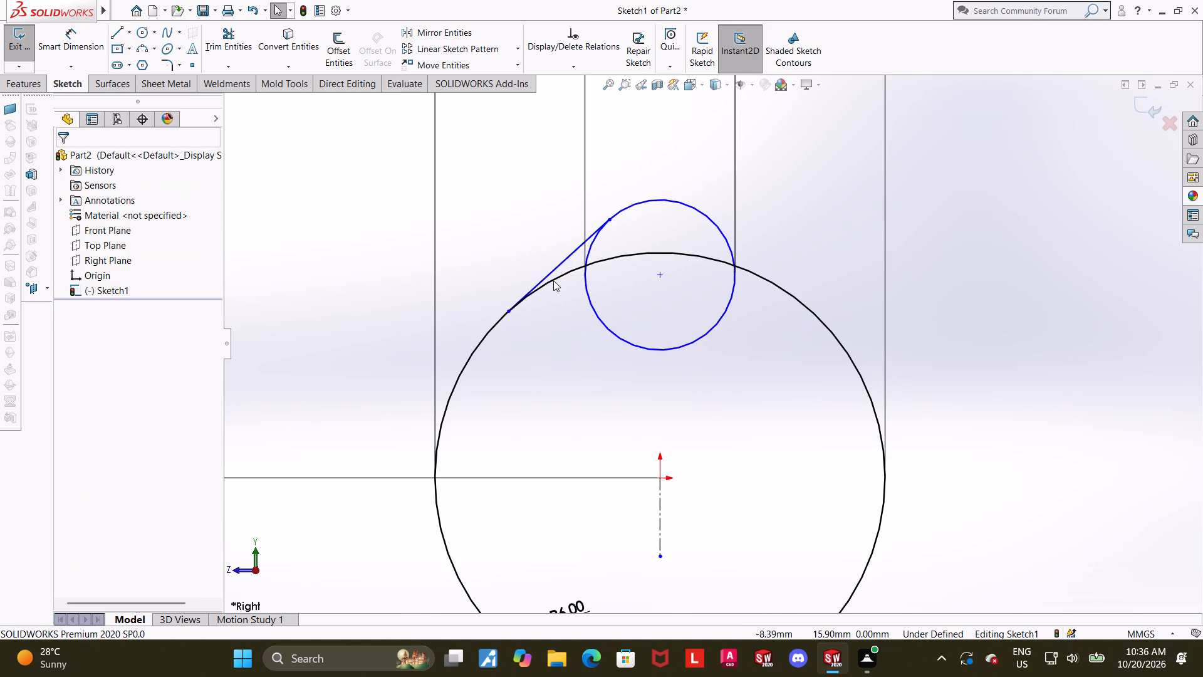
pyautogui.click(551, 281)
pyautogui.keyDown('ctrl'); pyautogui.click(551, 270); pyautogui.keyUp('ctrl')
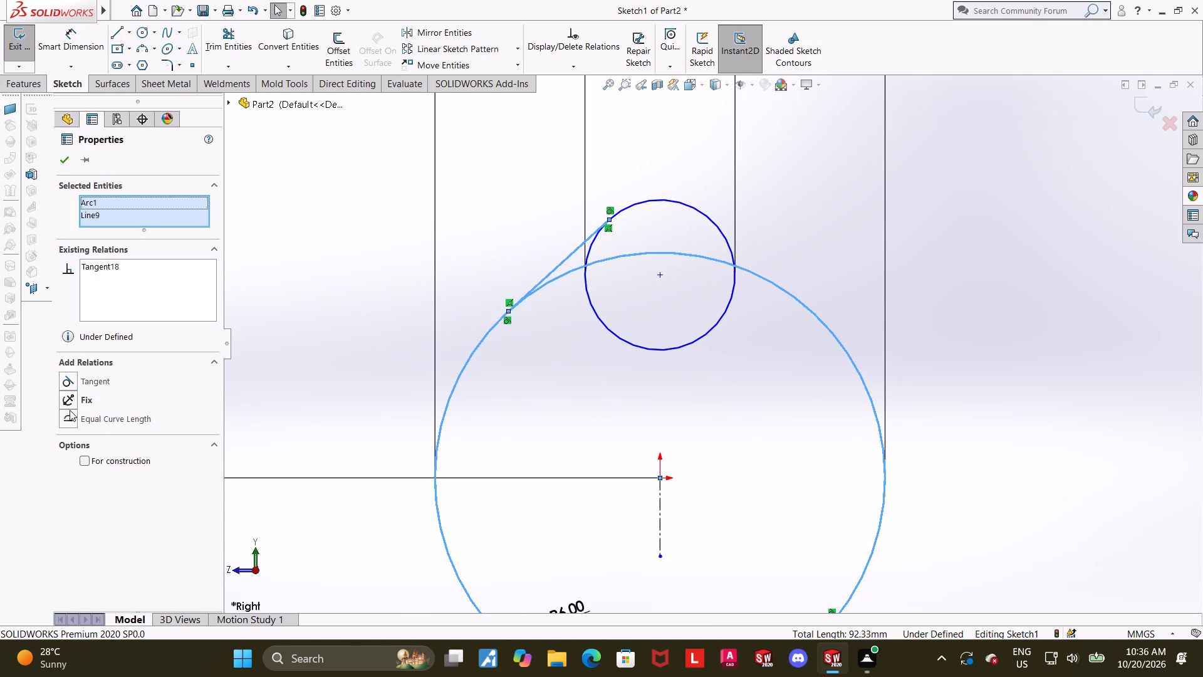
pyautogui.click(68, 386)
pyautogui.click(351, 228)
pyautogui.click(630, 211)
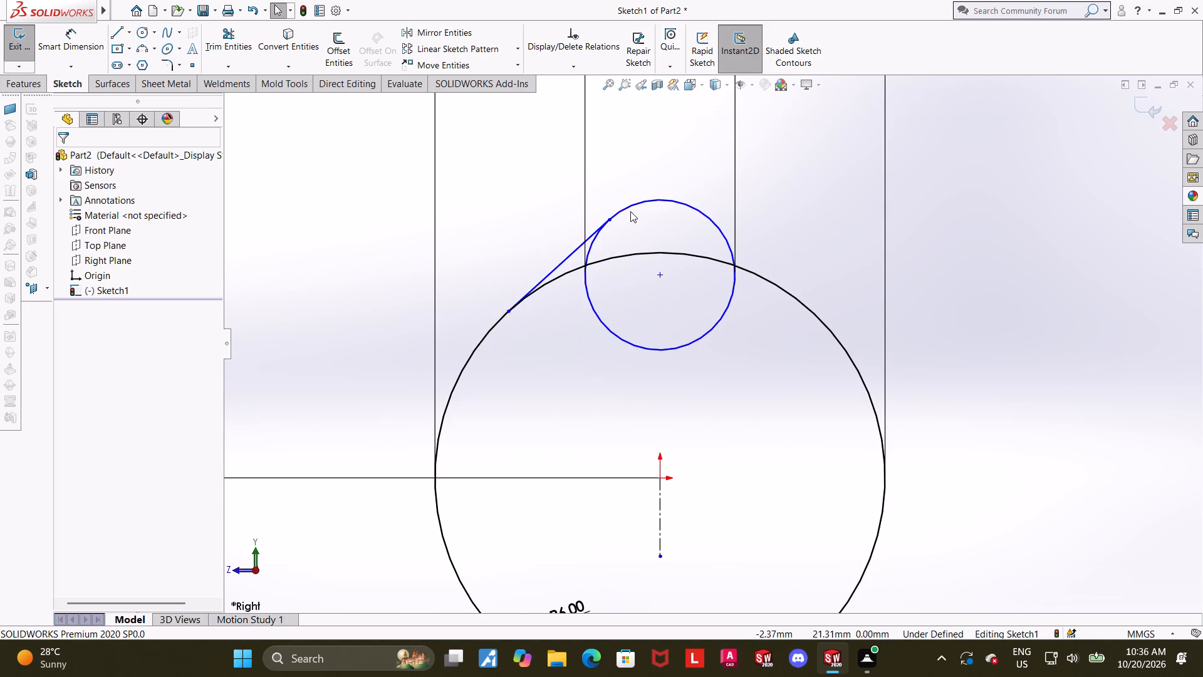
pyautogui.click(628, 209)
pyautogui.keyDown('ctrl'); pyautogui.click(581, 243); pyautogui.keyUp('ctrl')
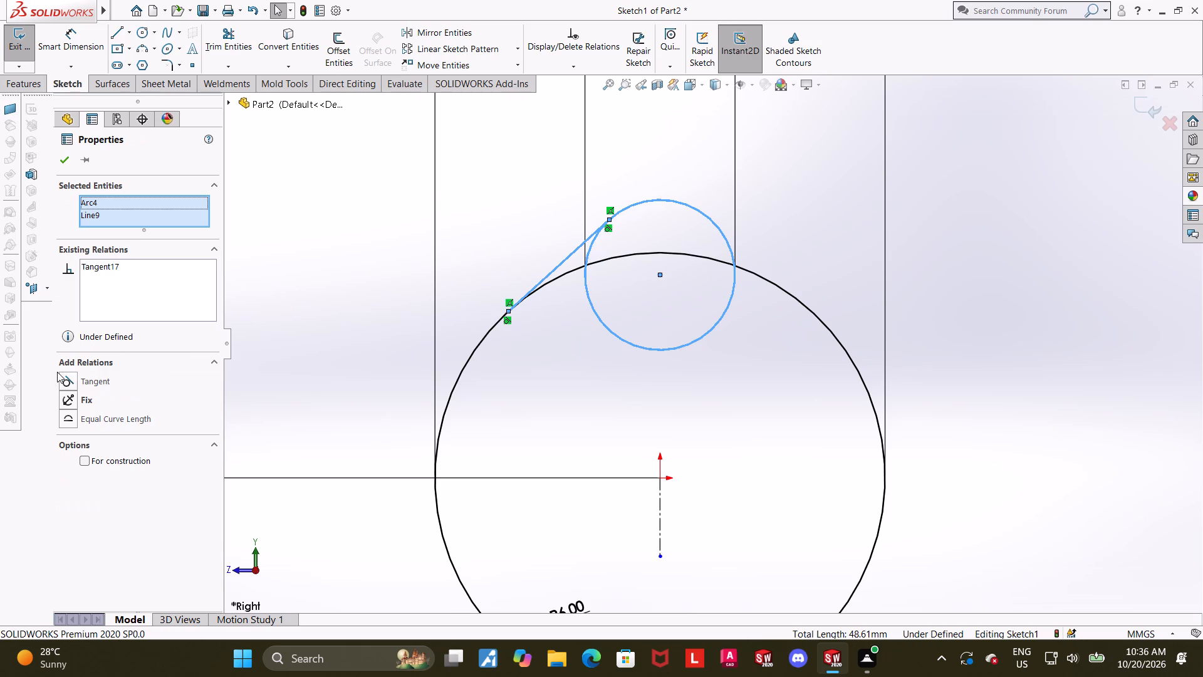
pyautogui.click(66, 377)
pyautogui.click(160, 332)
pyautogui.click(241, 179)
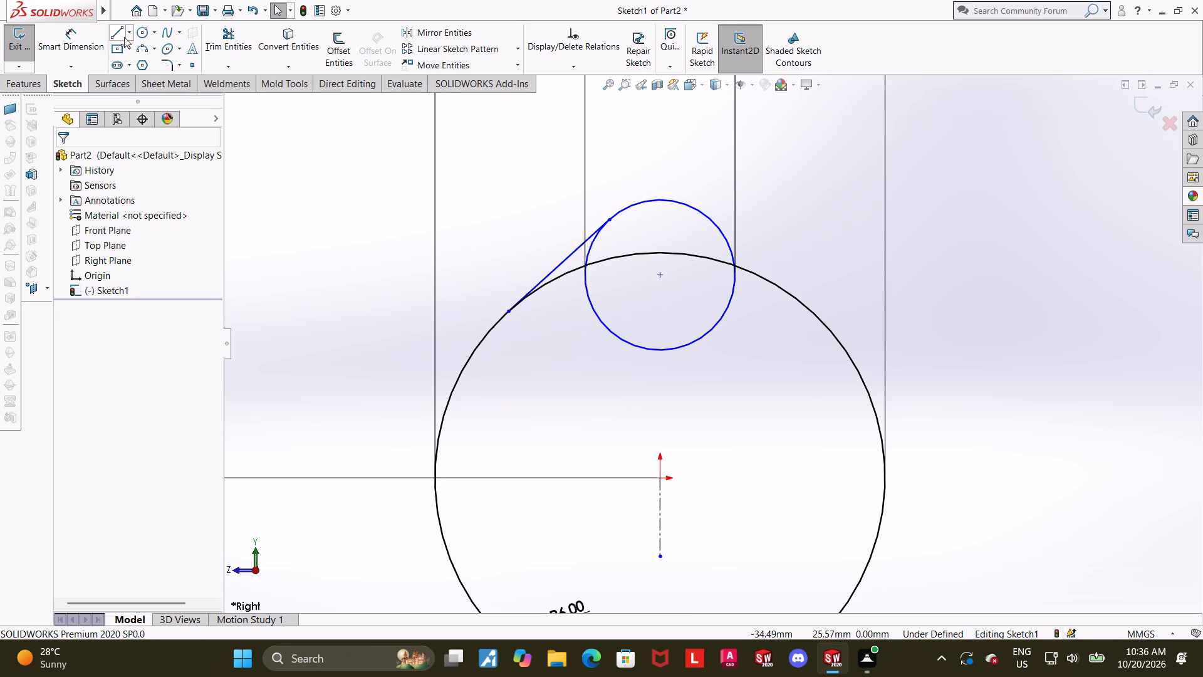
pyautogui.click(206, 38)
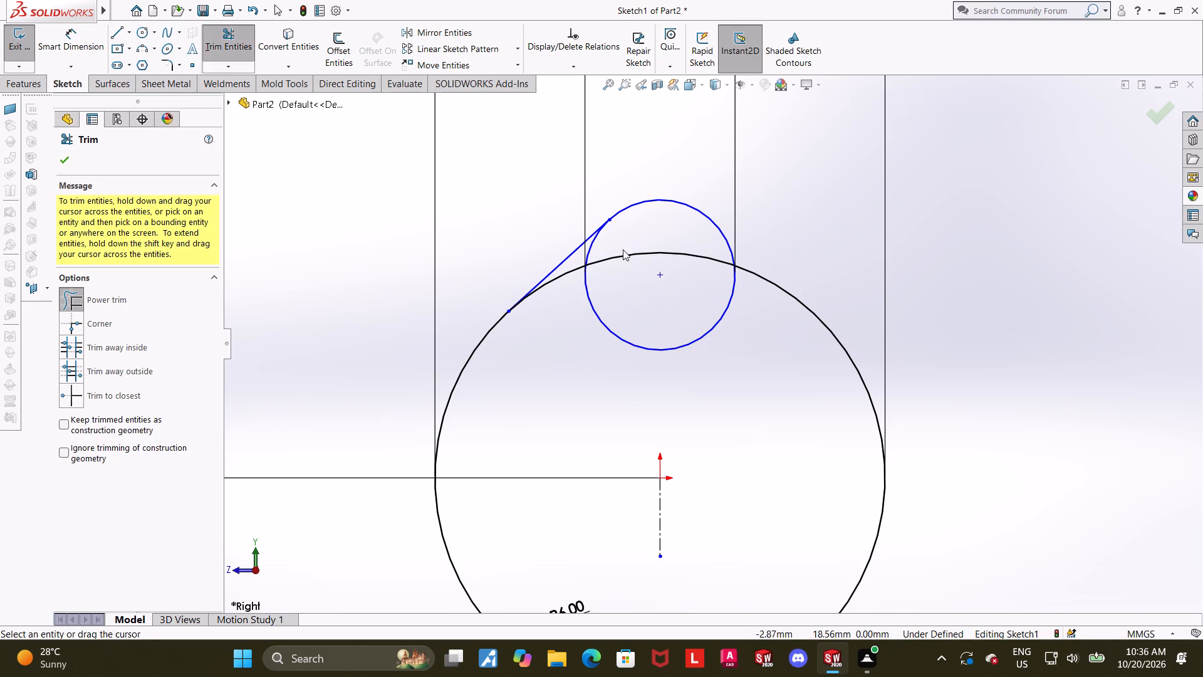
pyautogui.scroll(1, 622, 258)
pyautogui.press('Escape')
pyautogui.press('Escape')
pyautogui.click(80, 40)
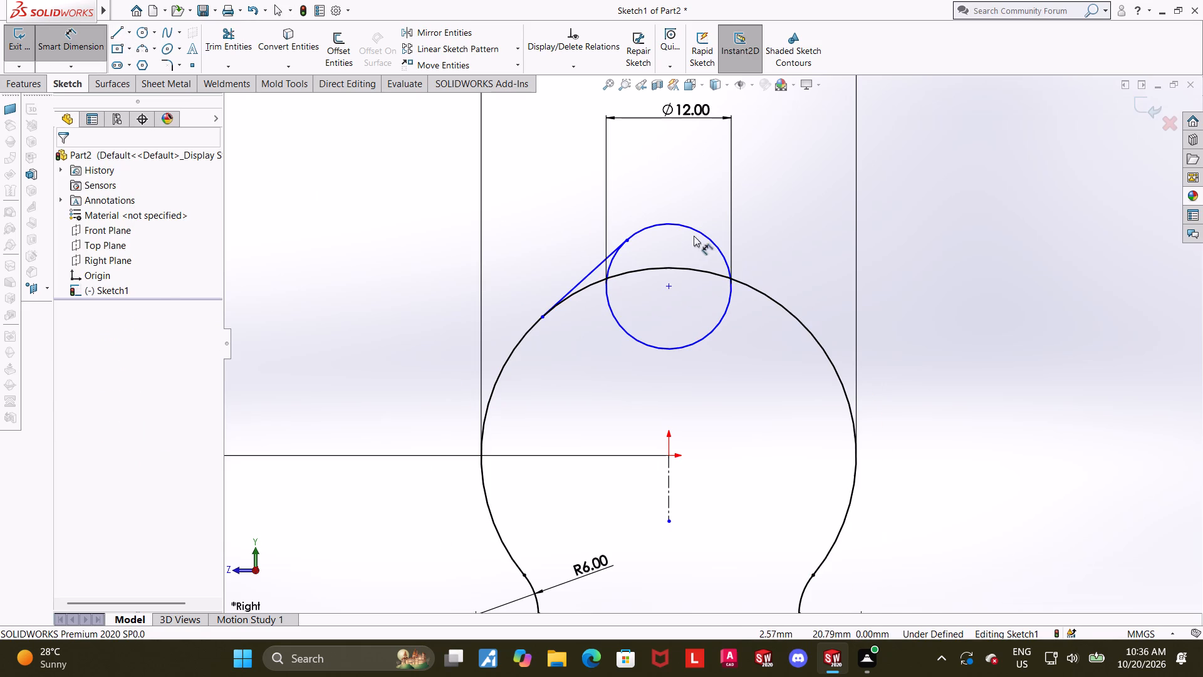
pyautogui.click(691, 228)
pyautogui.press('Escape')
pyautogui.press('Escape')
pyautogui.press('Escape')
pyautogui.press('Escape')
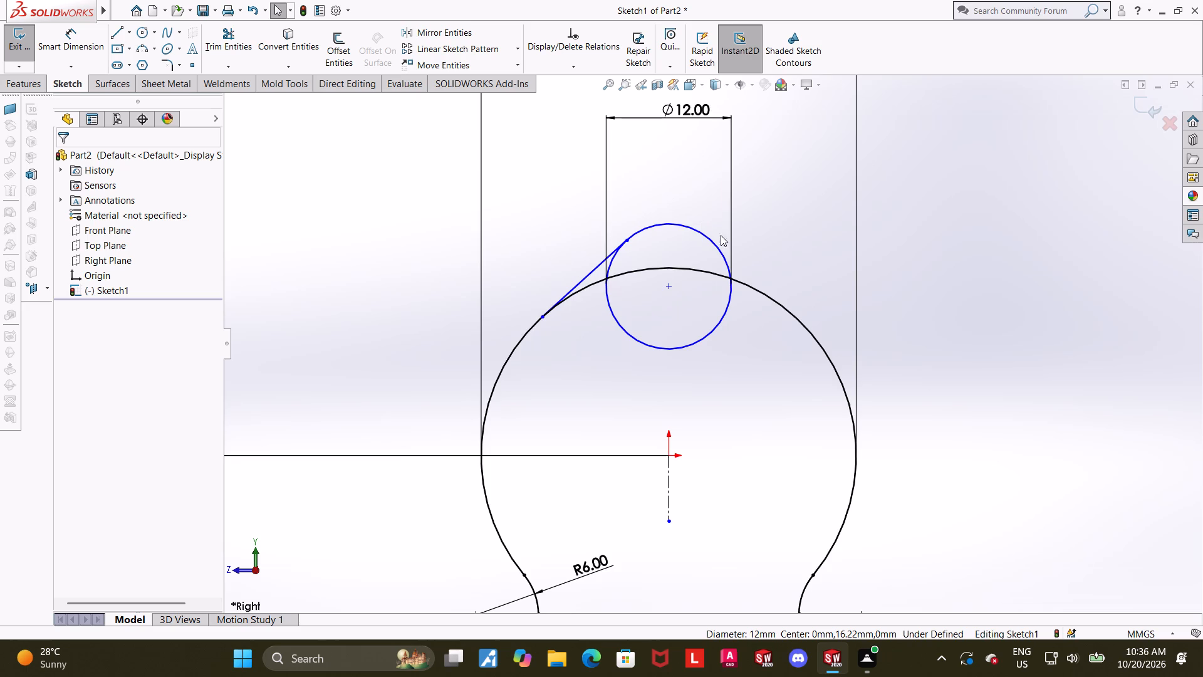
# Add a vertical relation between the origin and the centre of the 12 mm circle.
pyautogui.scroll(3, 758, 387)
pyautogui.click(756, 397)
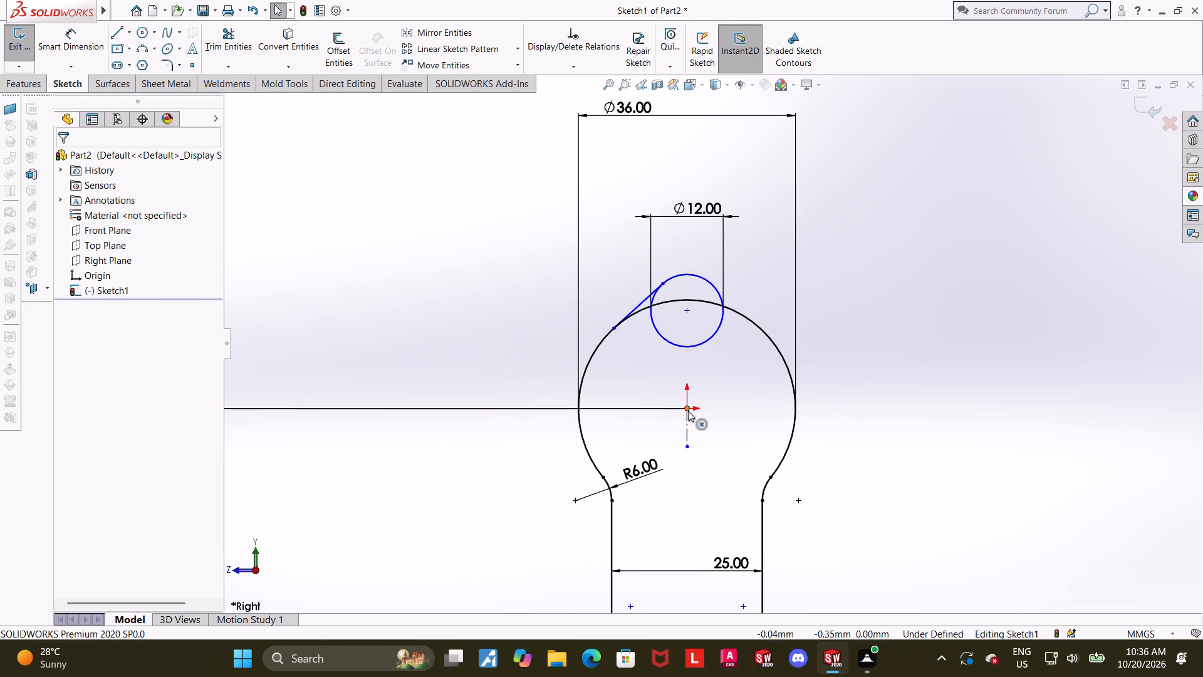
pyautogui.click(688, 411)
pyautogui.keyDown('ctrl'); pyautogui.click(689, 312); pyautogui.keyUp('ctrl')
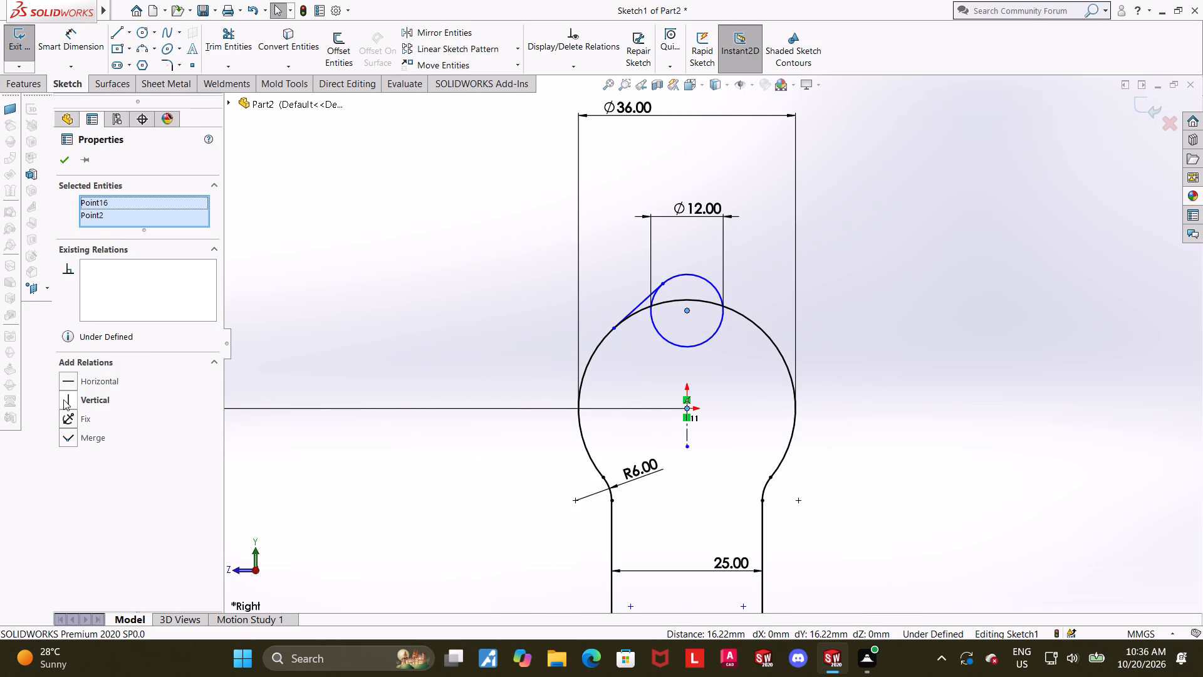
pyautogui.click(63, 399)
pyautogui.click(893, 365)
# Trim the 12 mm circle's lower portion and the 36 mm arc's section from the tangent line to the circle's right side.
pyautogui.scroll(-3, 796, 338)
pyautogui.scroll(-2, 637, 302)
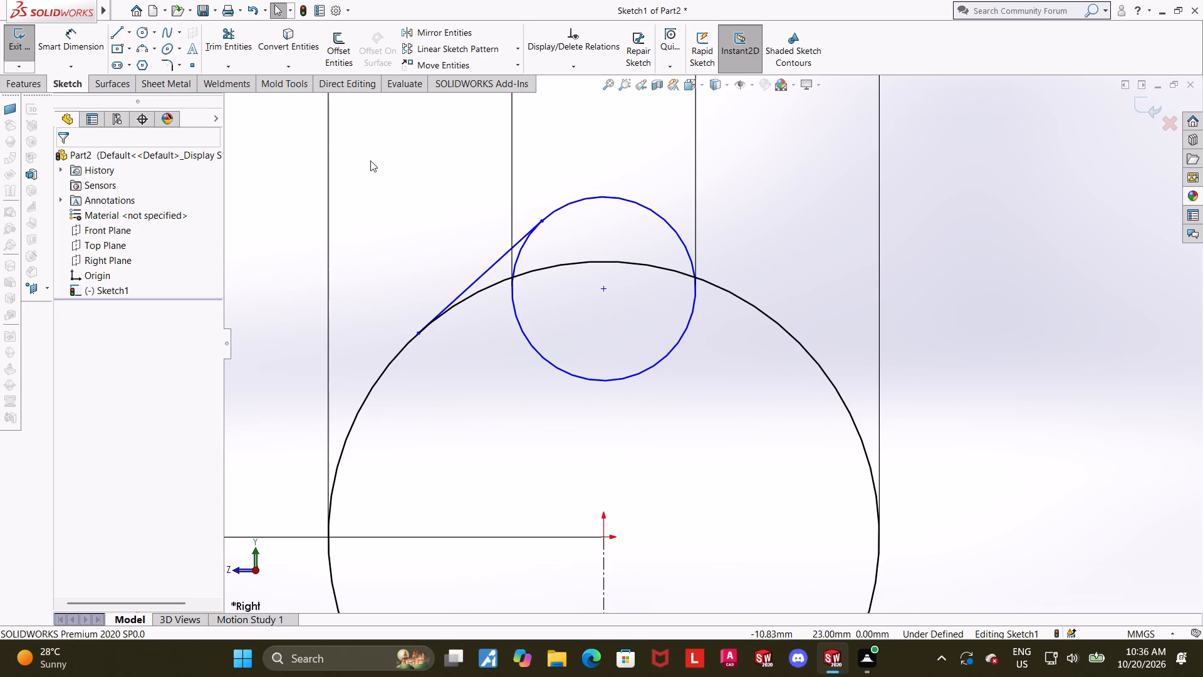
pyautogui.click(242, 39)
pyautogui.moveTo(544, 251); pyautogui.dragTo(509, 271)
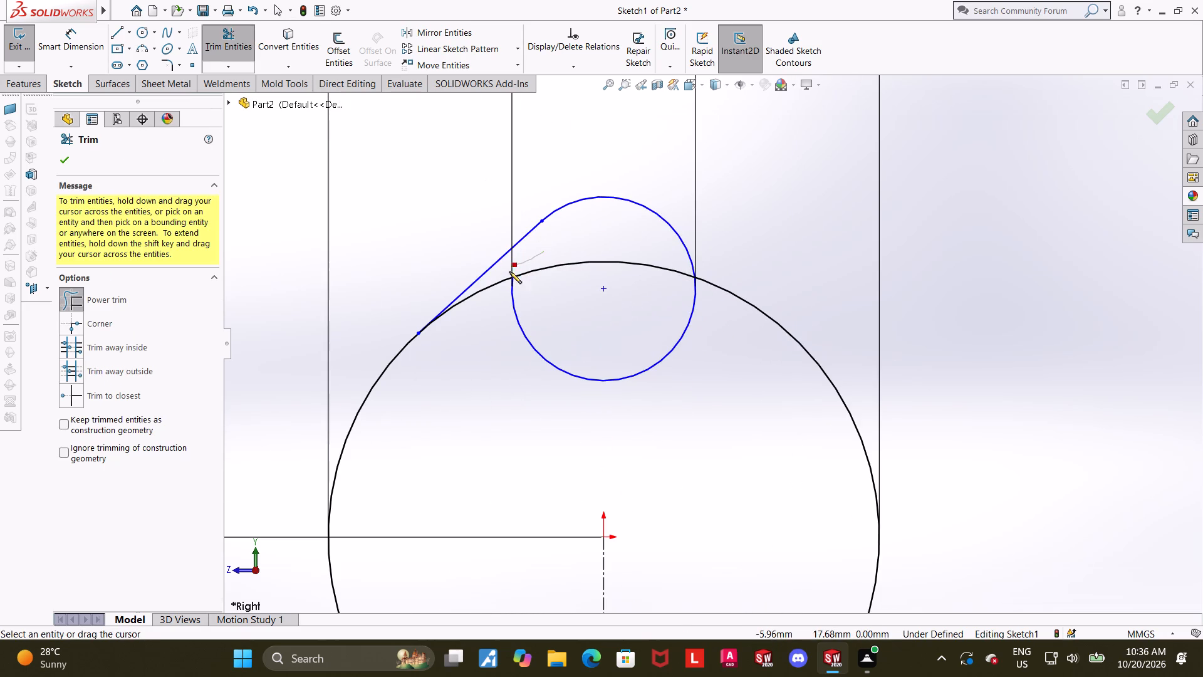
pyautogui.moveTo(509, 271); pyautogui.dragTo(494, 295)
pyautogui.moveTo(538, 298); pyautogui.dragTo(521, 375)
pyautogui.moveTo(650, 309); pyautogui.dragTo(637, 254)
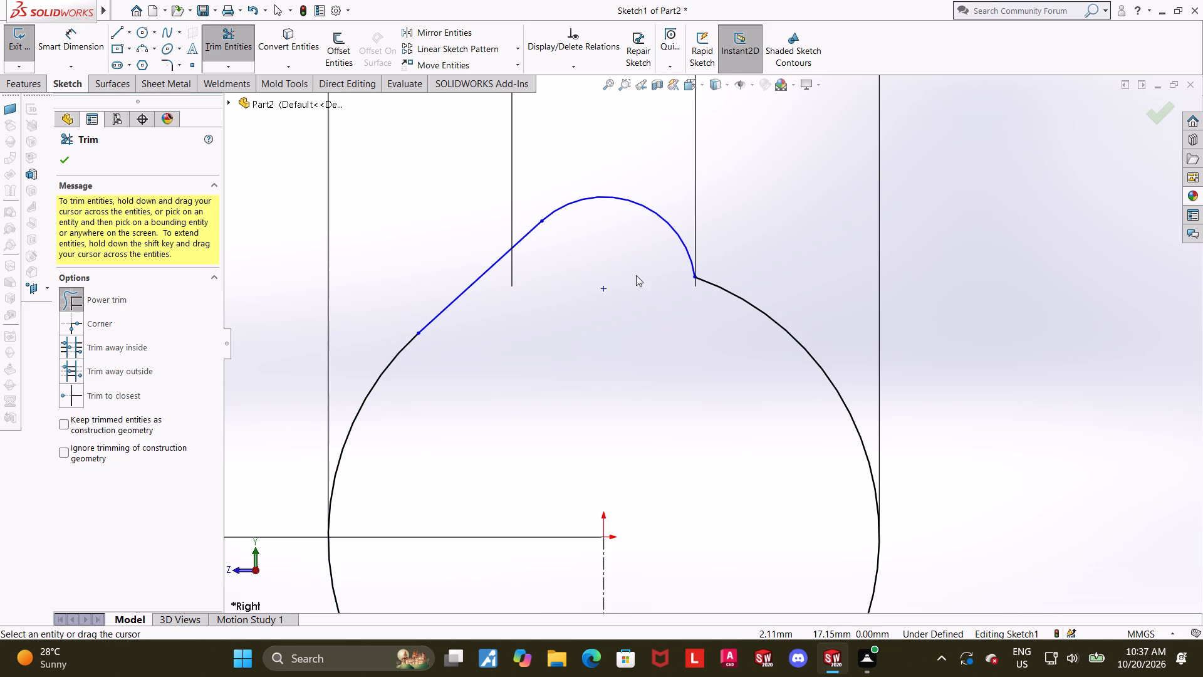
pyautogui.press('Escape')
pyautogui.press('Escape')
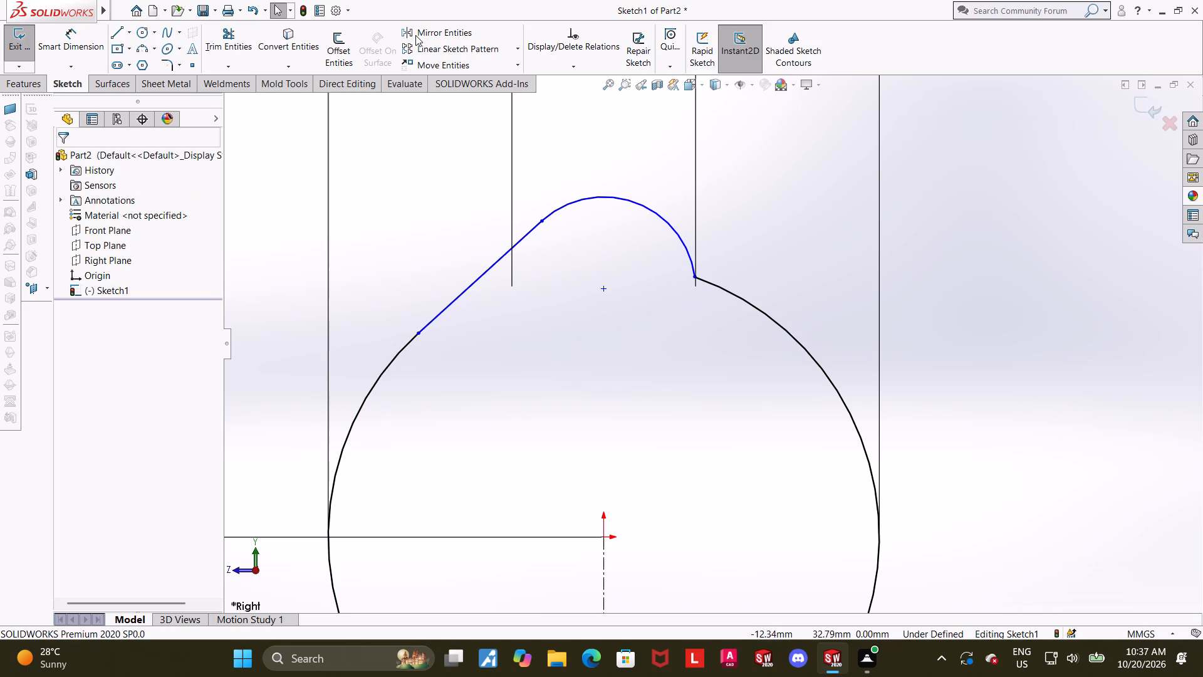
# Mirror the upper tangent line about the vertical centerline at the origin, keeping the original.
pyautogui.click(415, 35)
pyautogui.click(417, 31)
pyautogui.scroll(2, 507, 179)
pyautogui.scroll(-1, 662, 307)
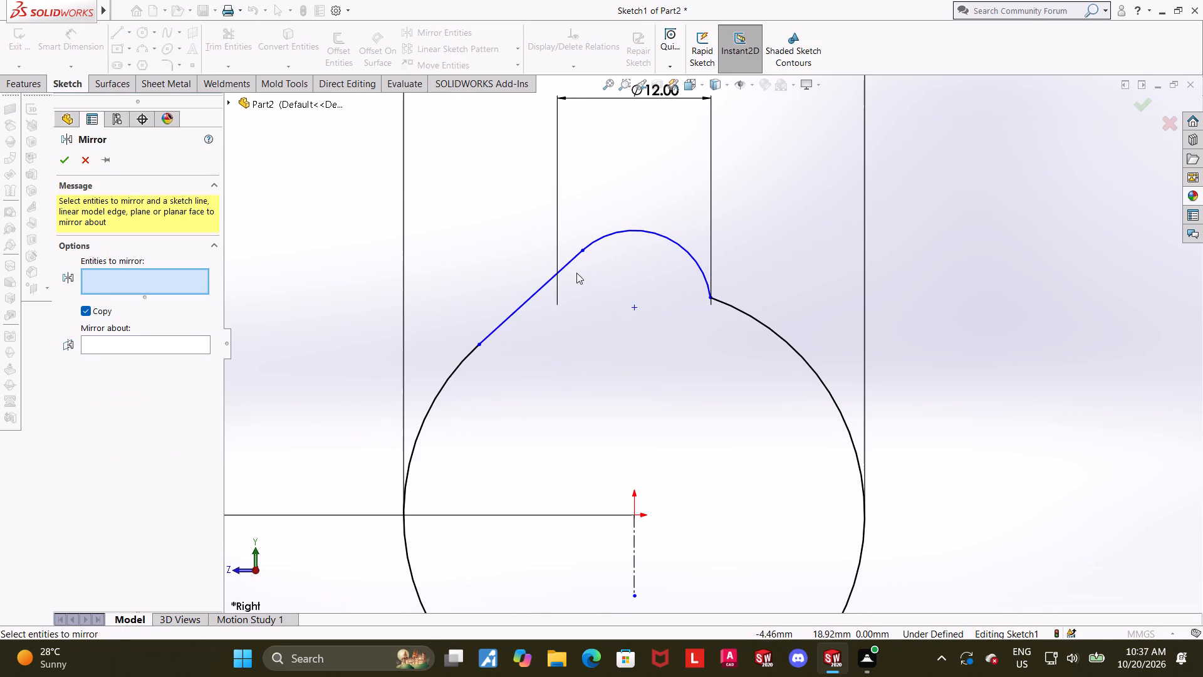
pyautogui.click(569, 264)
pyautogui.scroll(3, 572, 283)
pyautogui.scroll(-2, 385, 335)
pyautogui.doubleClick(135, 348)
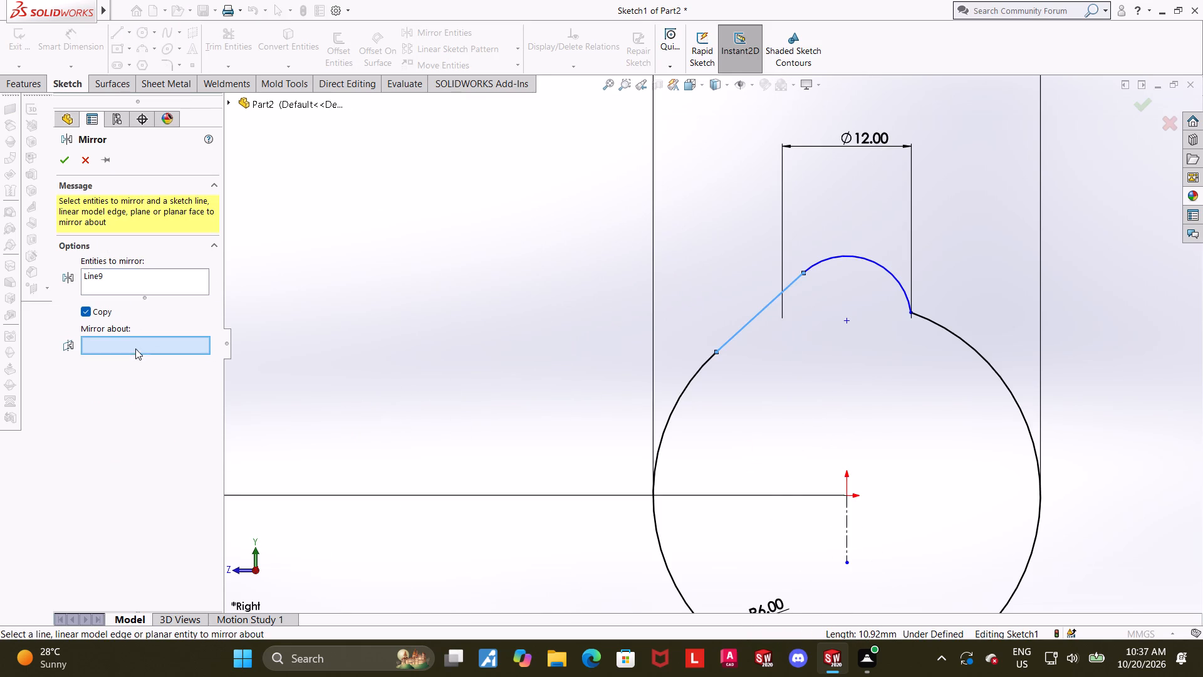
pyautogui.click(845, 532)
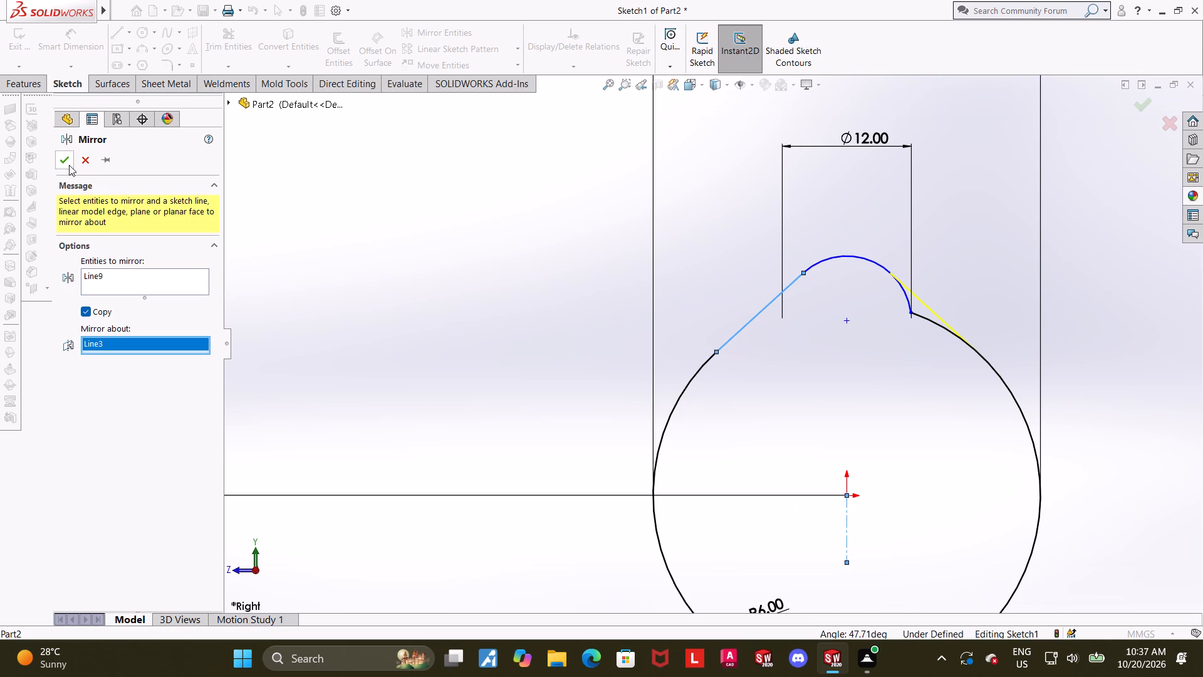
pyautogui.click(63, 159)
# Trim the leftover 12 mm circle and 36 mm arc segments beneath the mirrored tangent line.
pyautogui.click(237, 47)
pyautogui.scroll(-3, 961, 317)
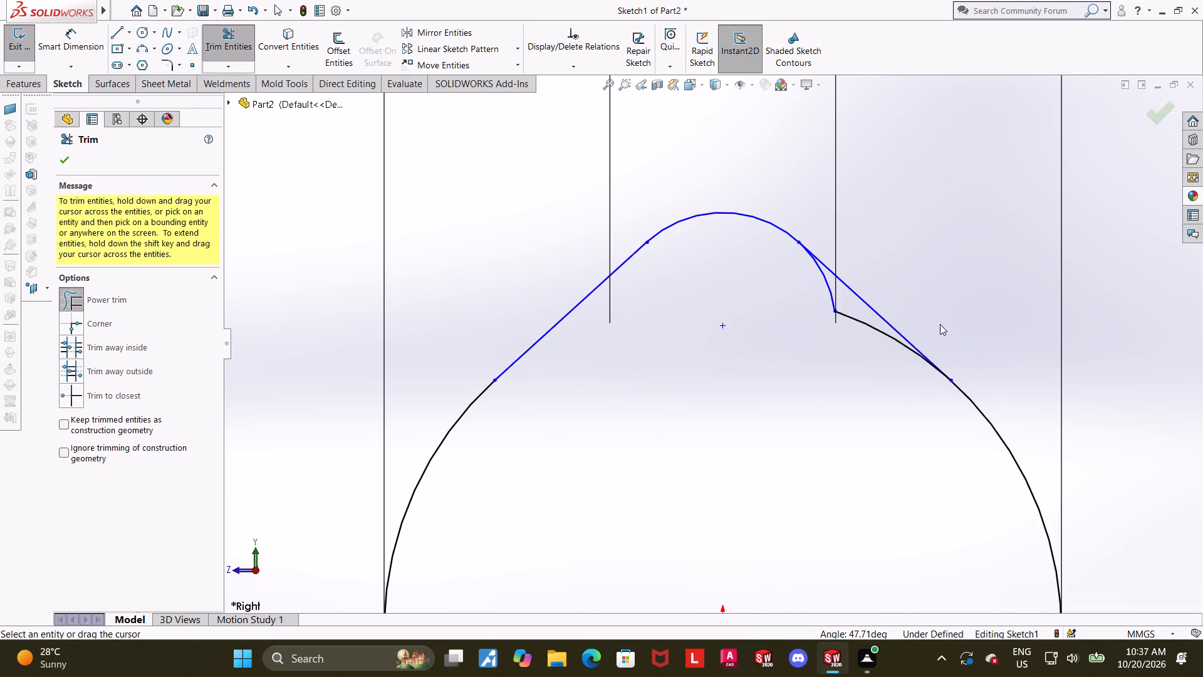
pyautogui.moveTo(886, 355); pyautogui.dragTo(810, 288)
pyautogui.scroll(10, 815, 295)
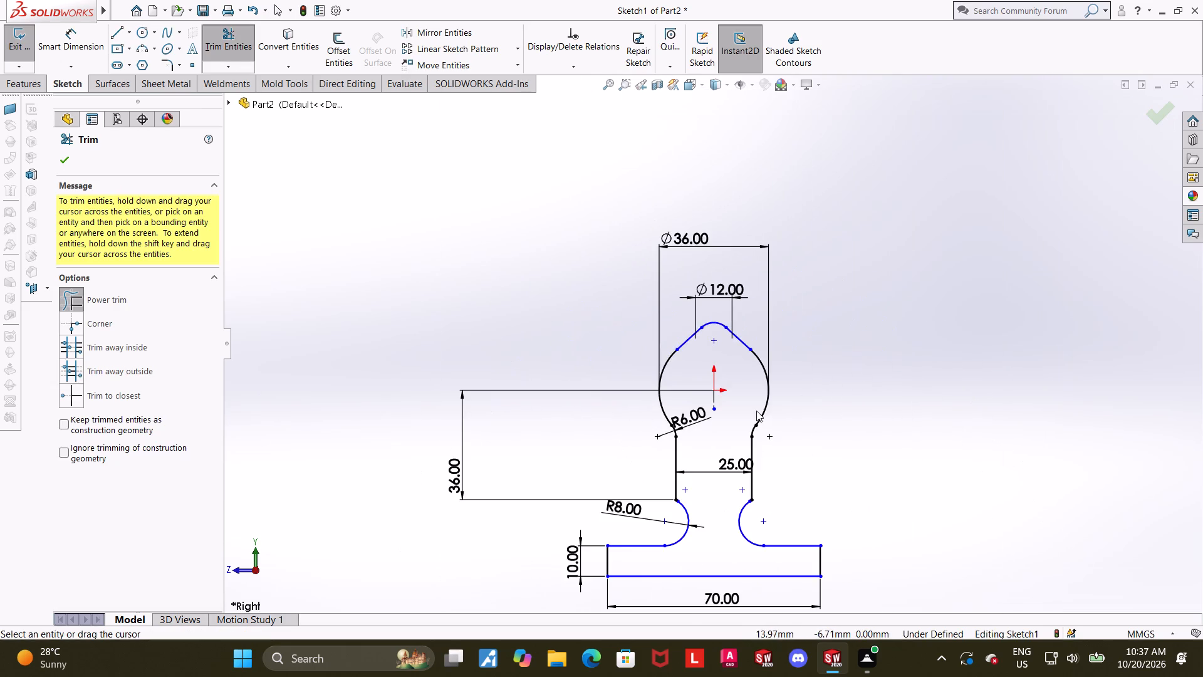
pyautogui.scroll(-3, 745, 403)
pyautogui.press('Escape')
pyautogui.press('Escape')
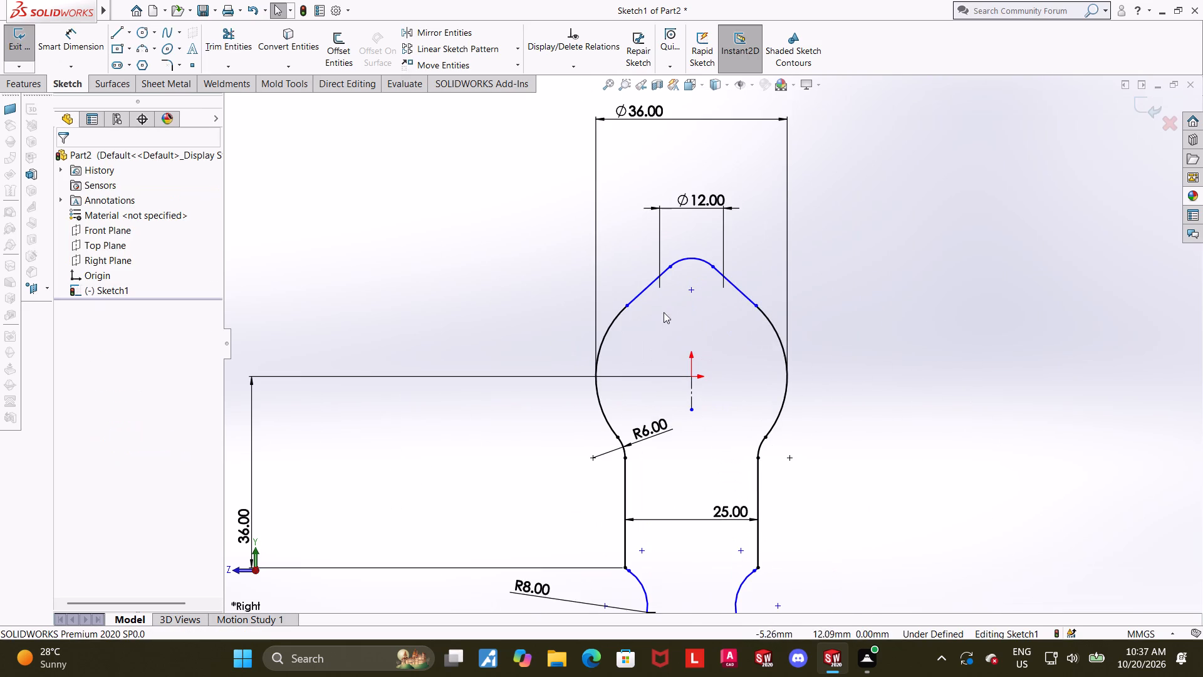
# Dimension the vertical distance from the origin to the top of the 12 mm crown arc as 25 mm.
pyautogui.scroll(2, 663, 311)
pyautogui.click(78, 39)
pyautogui.click(76, 34)
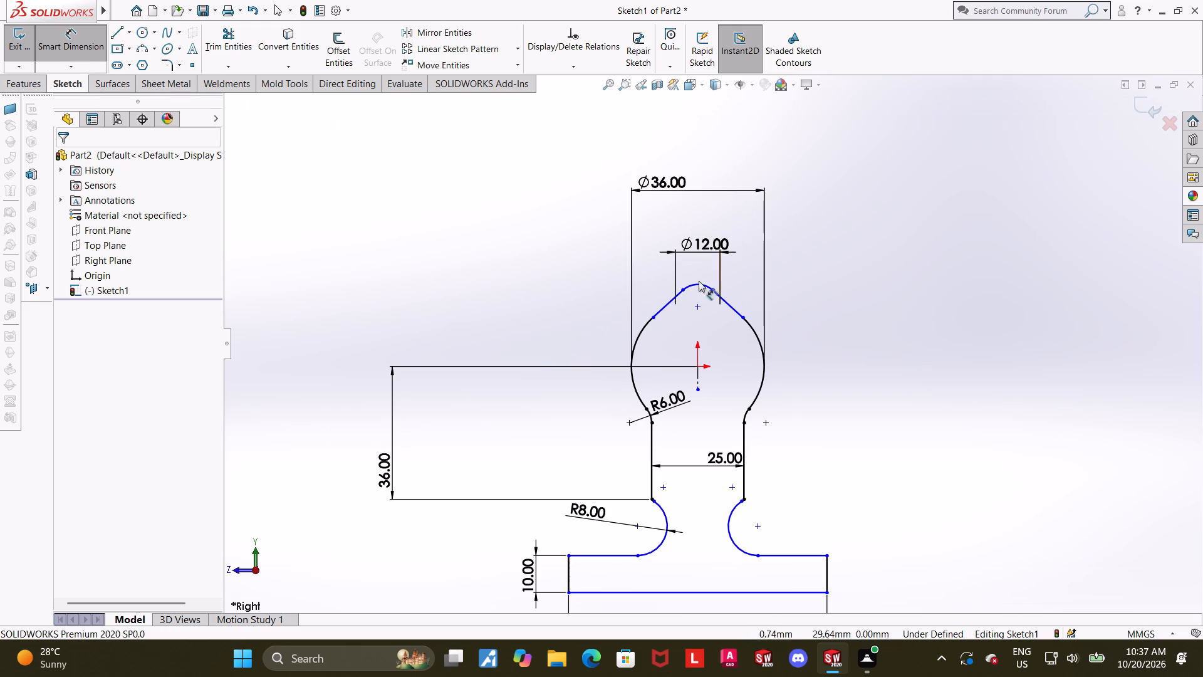
pyautogui.scroll(-4, 702, 295)
pyautogui.click(695, 279)
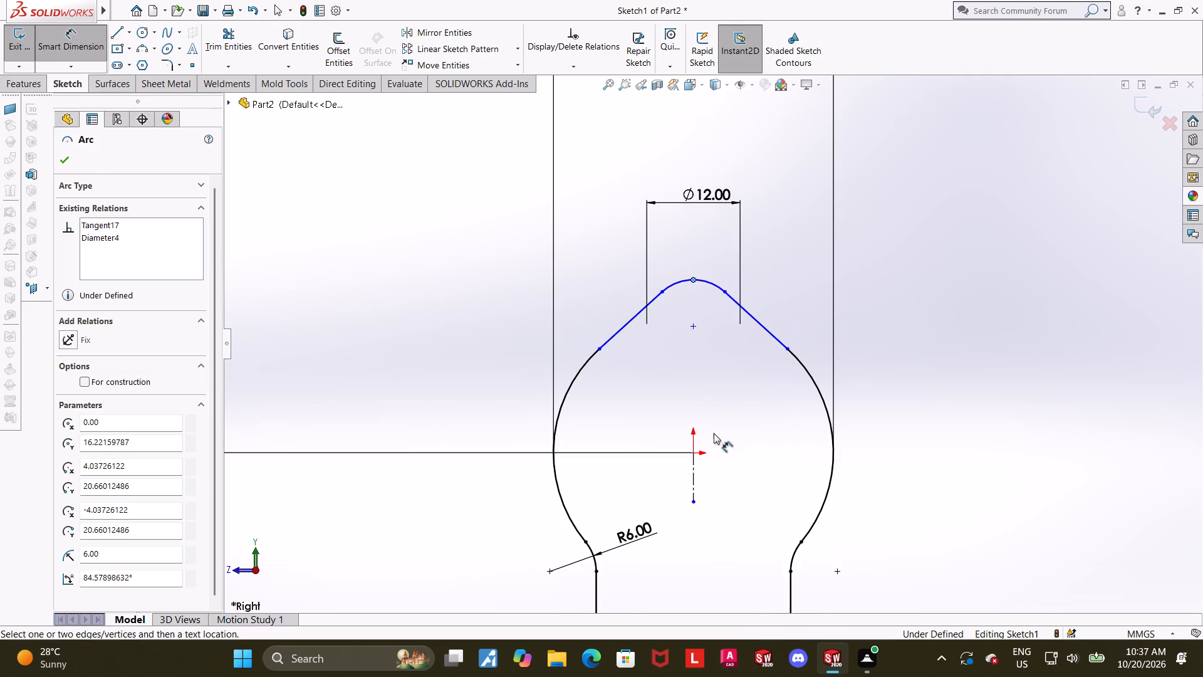
pyautogui.click(694, 454)
pyautogui.scroll(2, 695, 453)
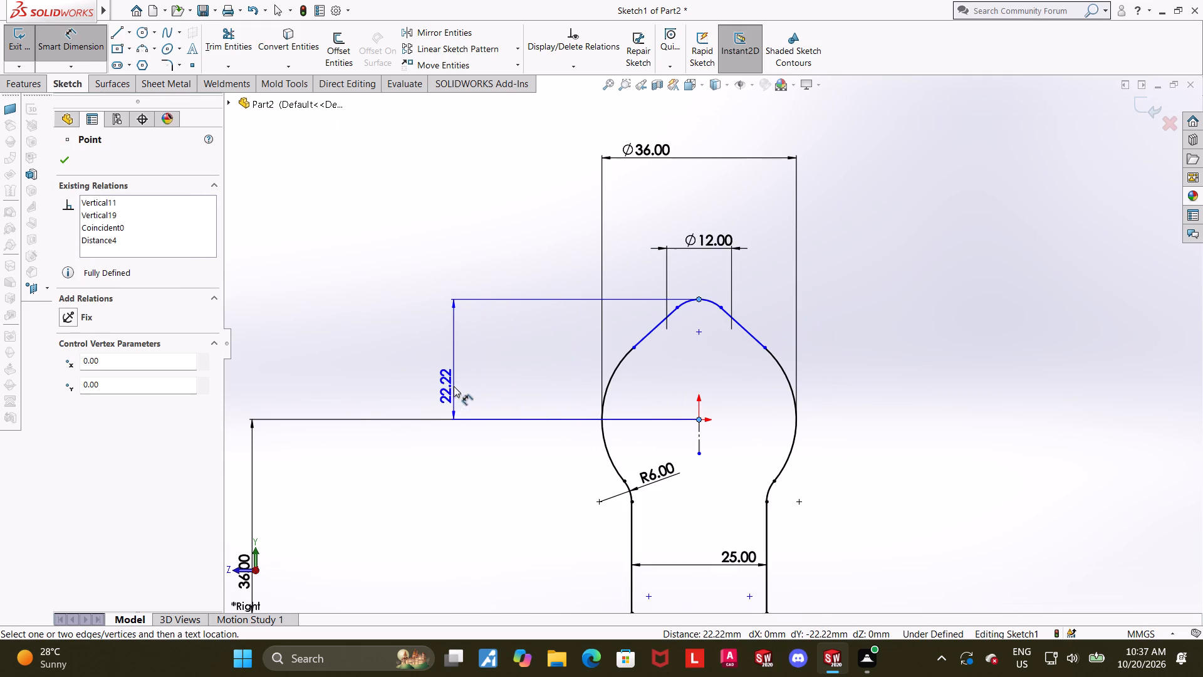
pyautogui.click(355, 377)
pyautogui.write('25')
pyautogui.press('Return')
pyautogui.press('Escape')
pyautogui.press('Escape')
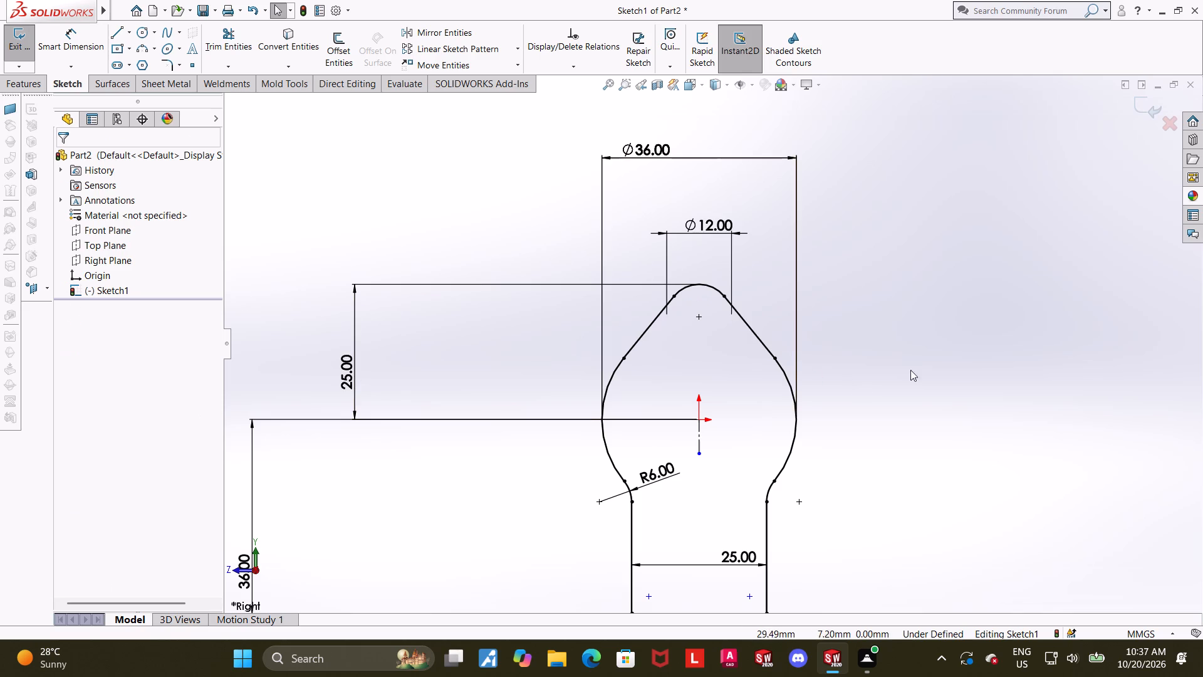
# Examine the profile's head, neck and base along with their dimensions.
pyautogui.scroll(1, 950, 382)
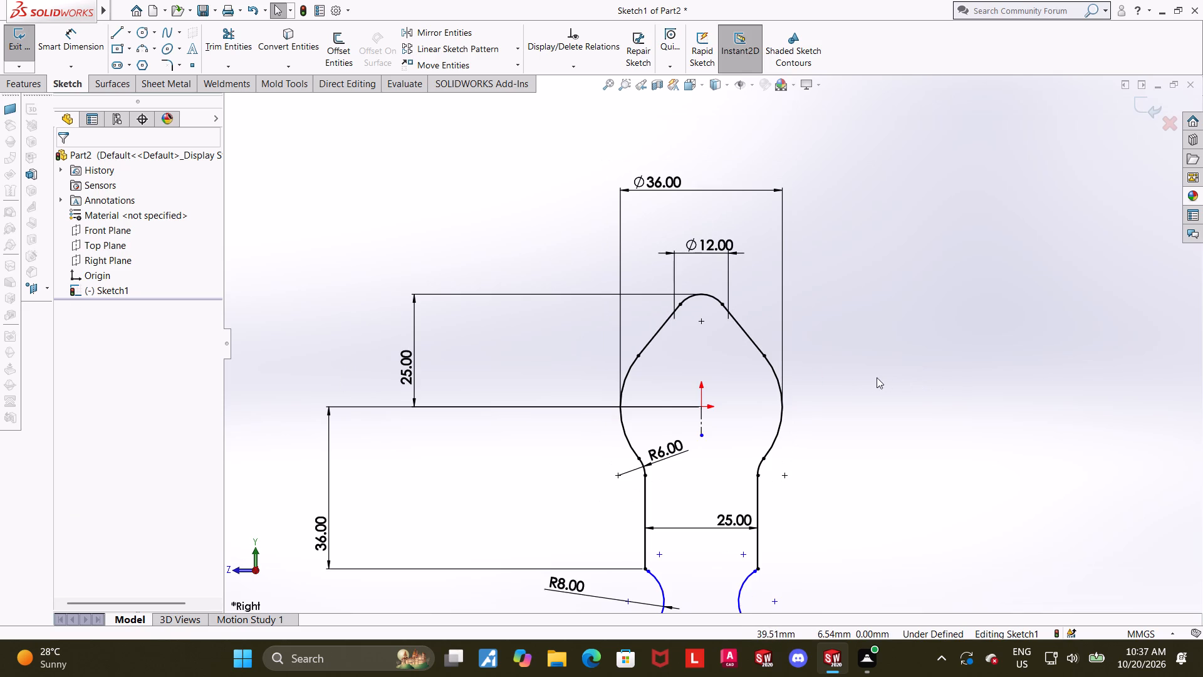
pyautogui.scroll(-1, 870, 379)
pyautogui.scroll(1, 870, 379)
pyautogui.scroll(-1, 699, 325)
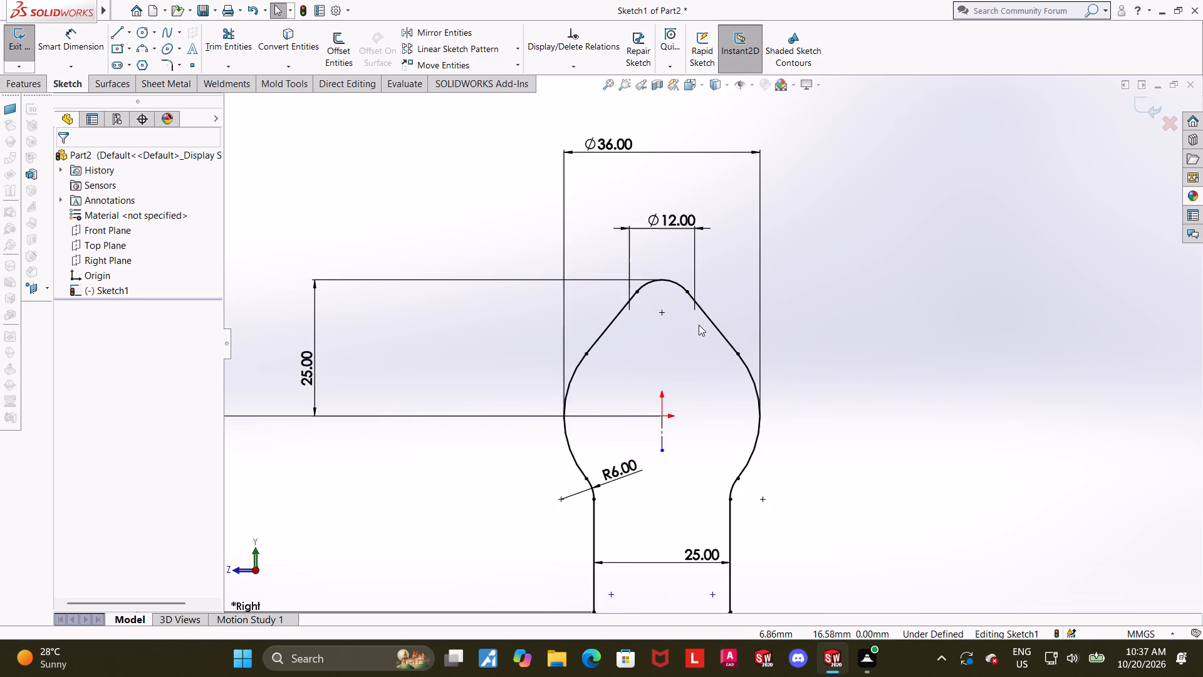
pyautogui.scroll(-1, 699, 325)
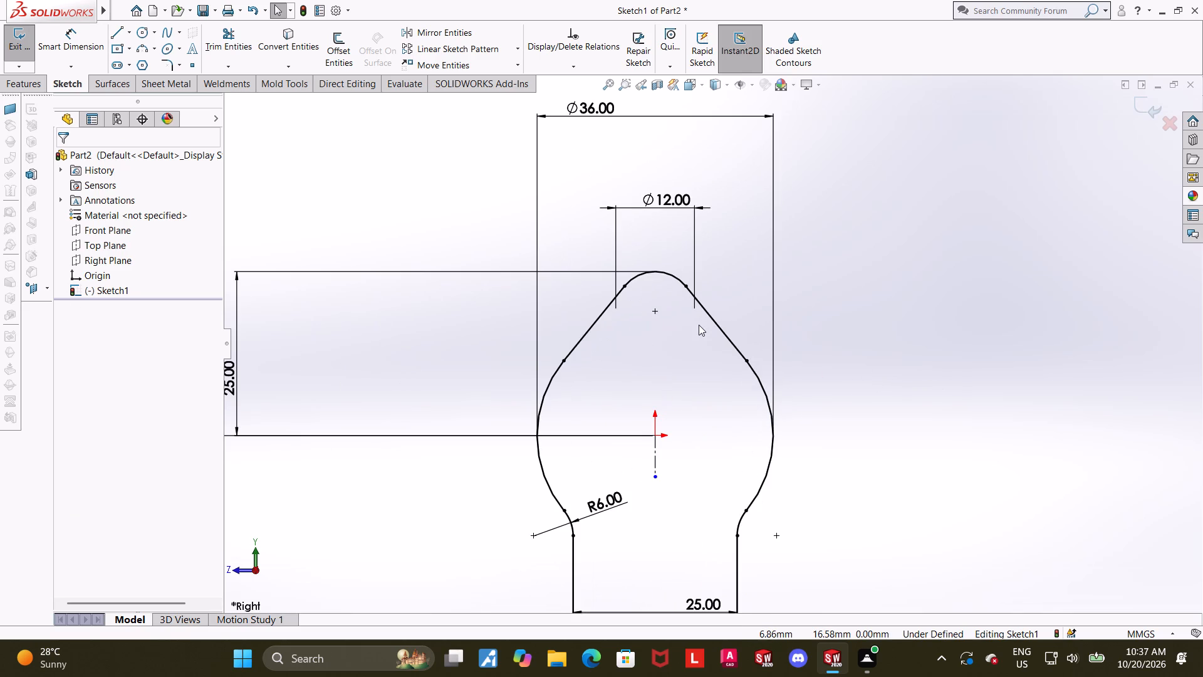
pyautogui.scroll(-1, 699, 325)
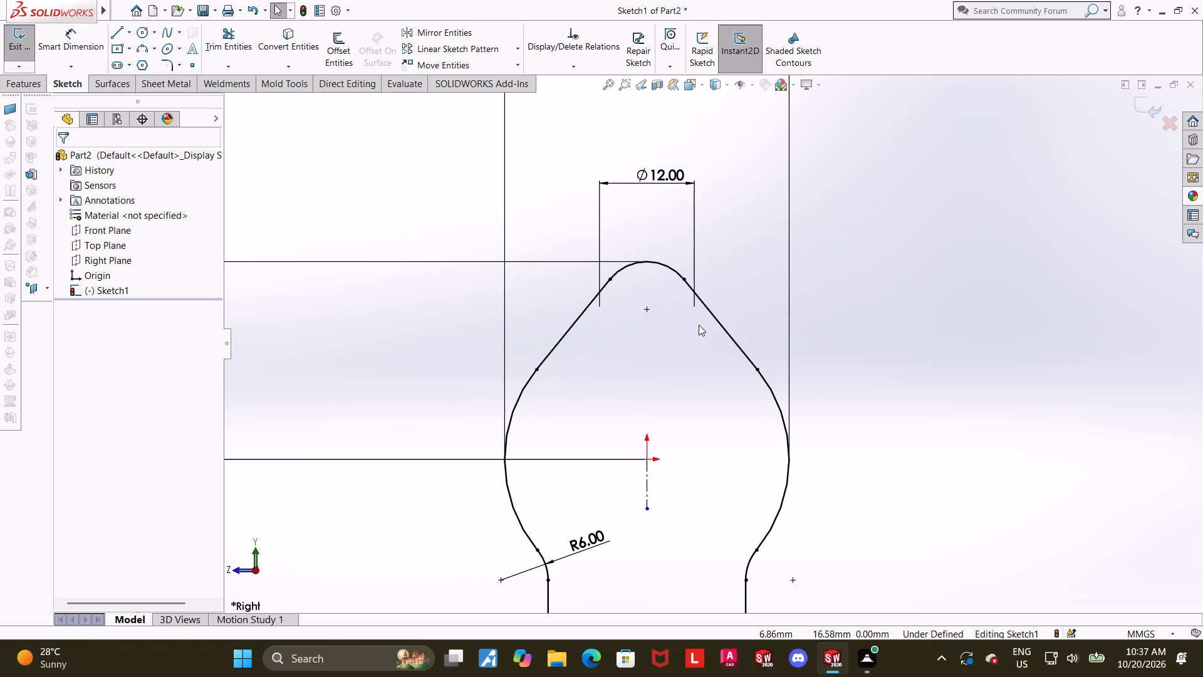
pyautogui.scroll(10, 699, 325)
pyautogui.scroll(-3, 700, 408)
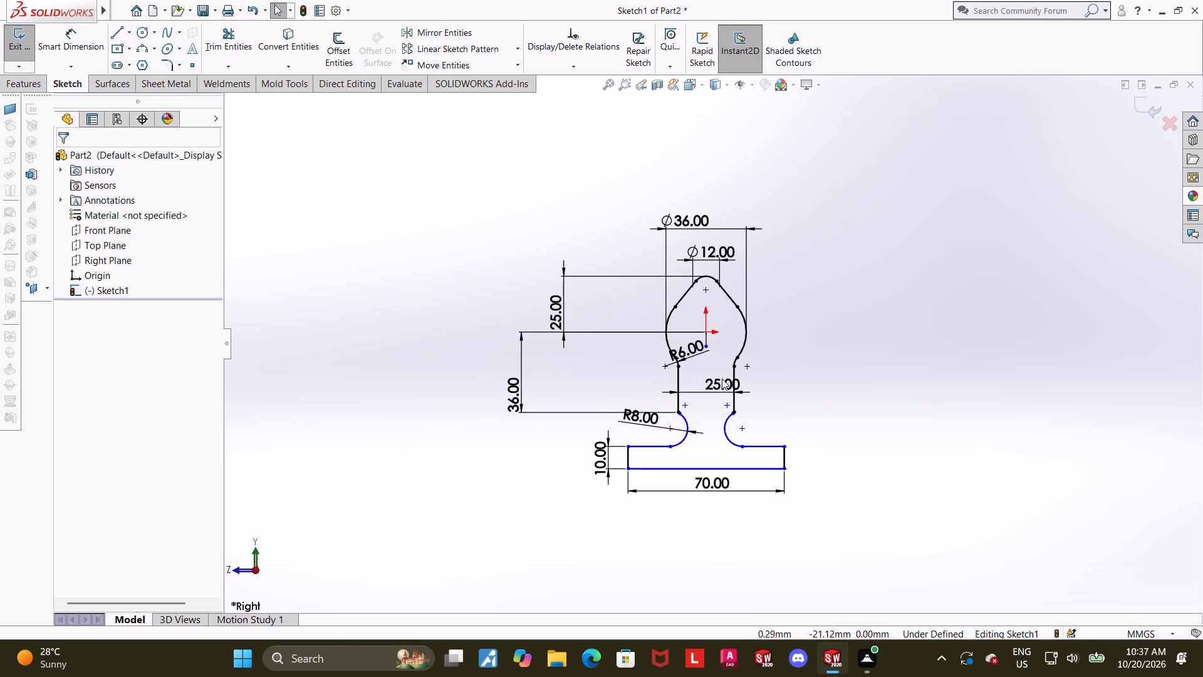
pyautogui.scroll(-2, 823, 409)
pyautogui.press('Escape')
pyautogui.scroll(-3, 669, 250)
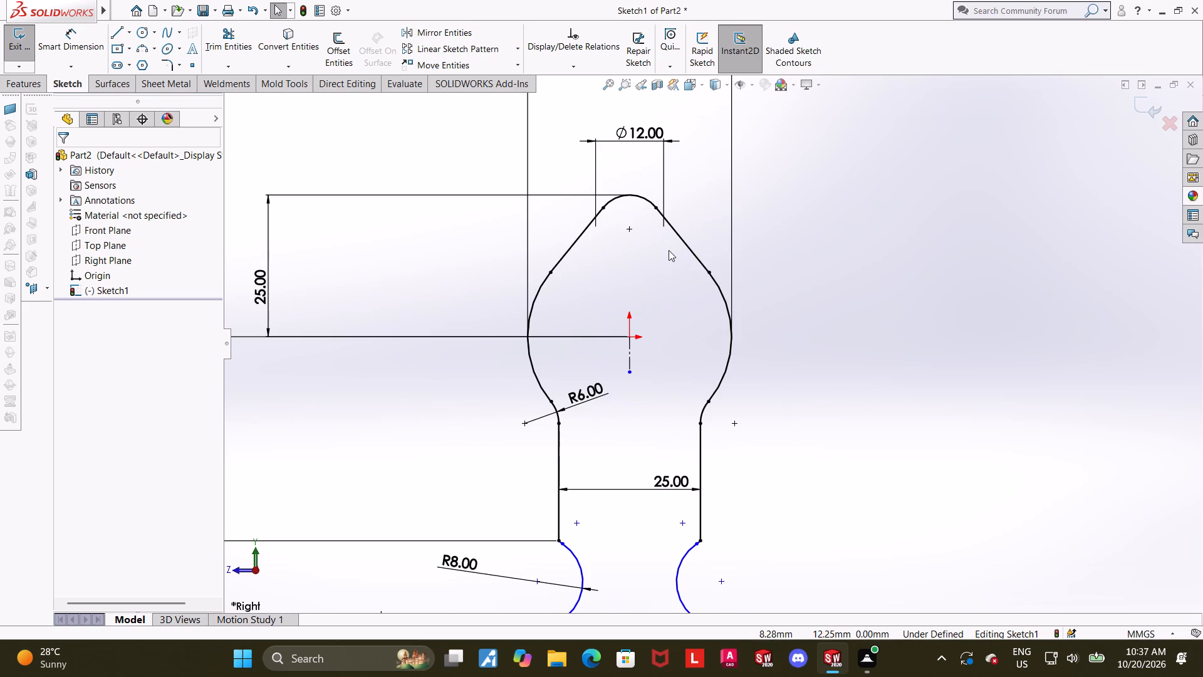
# Move the 36 mm vertical dimension closer to the profile, in line with the 25 mm height dimension.
pyautogui.scroll(3, 648, 261)
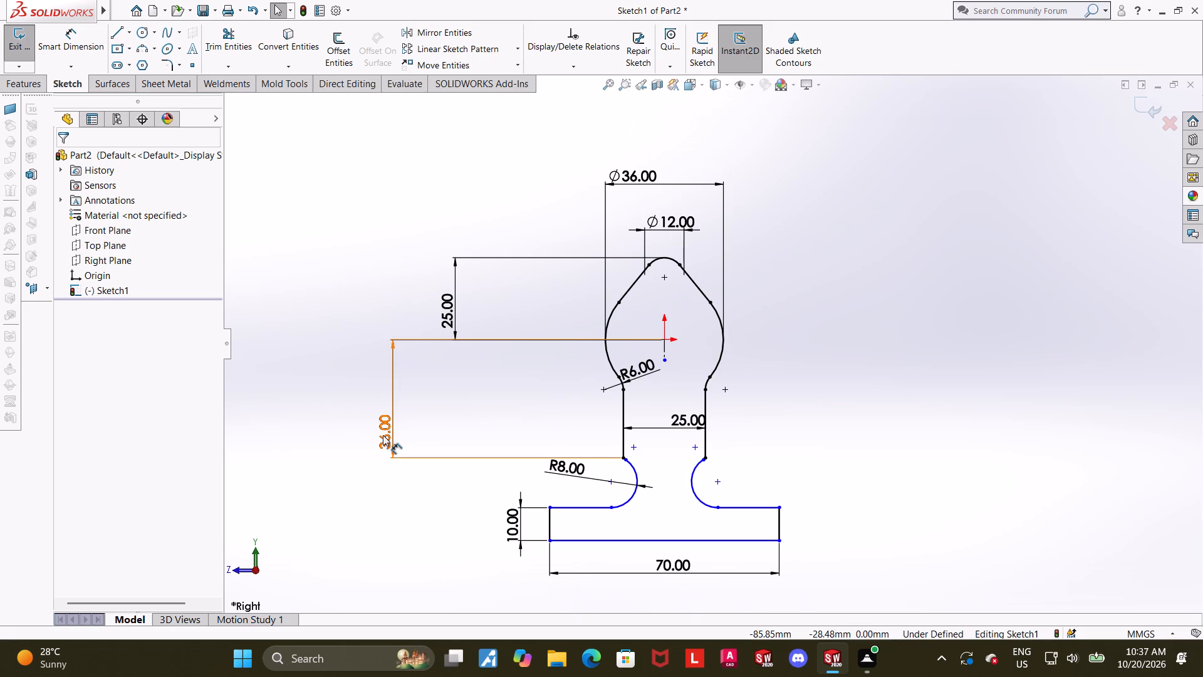
pyautogui.moveTo(383, 435); pyautogui.dragTo(442, 416)
pyautogui.press('Escape')
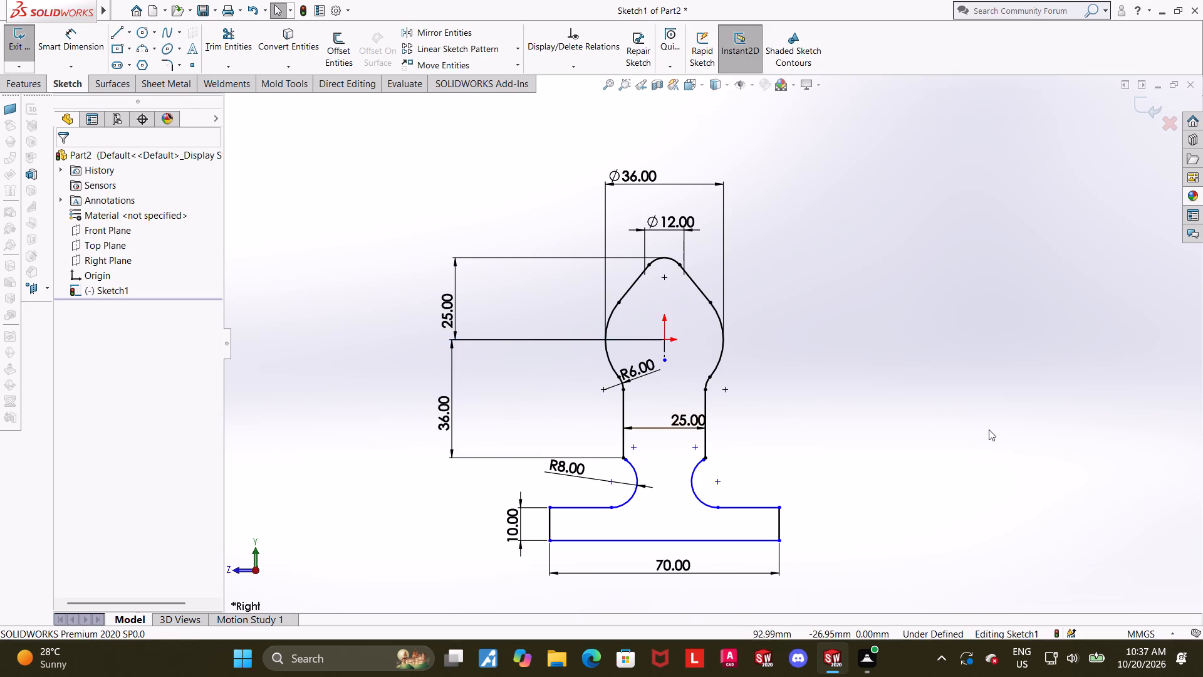
# Delete the 36 mm diameter dimension from the head arc.
pyautogui.scroll(1, 998, 431)
pyautogui.scroll(-1, 972, 410)
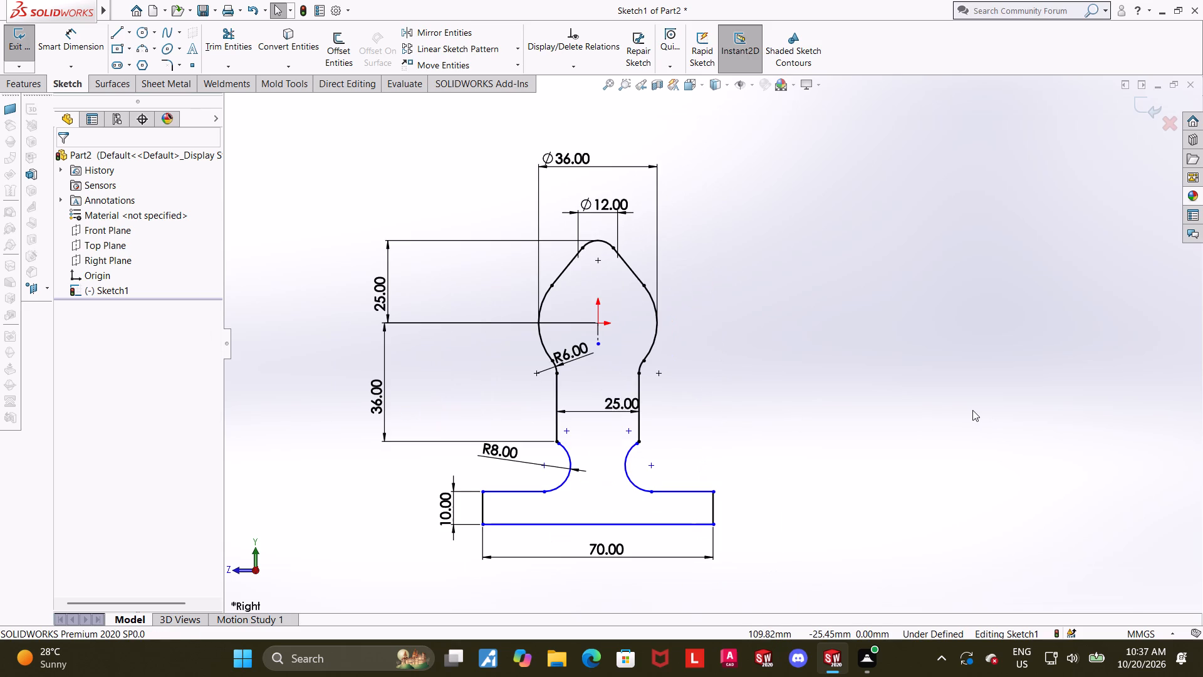
pyautogui.scroll(1, 969, 410)
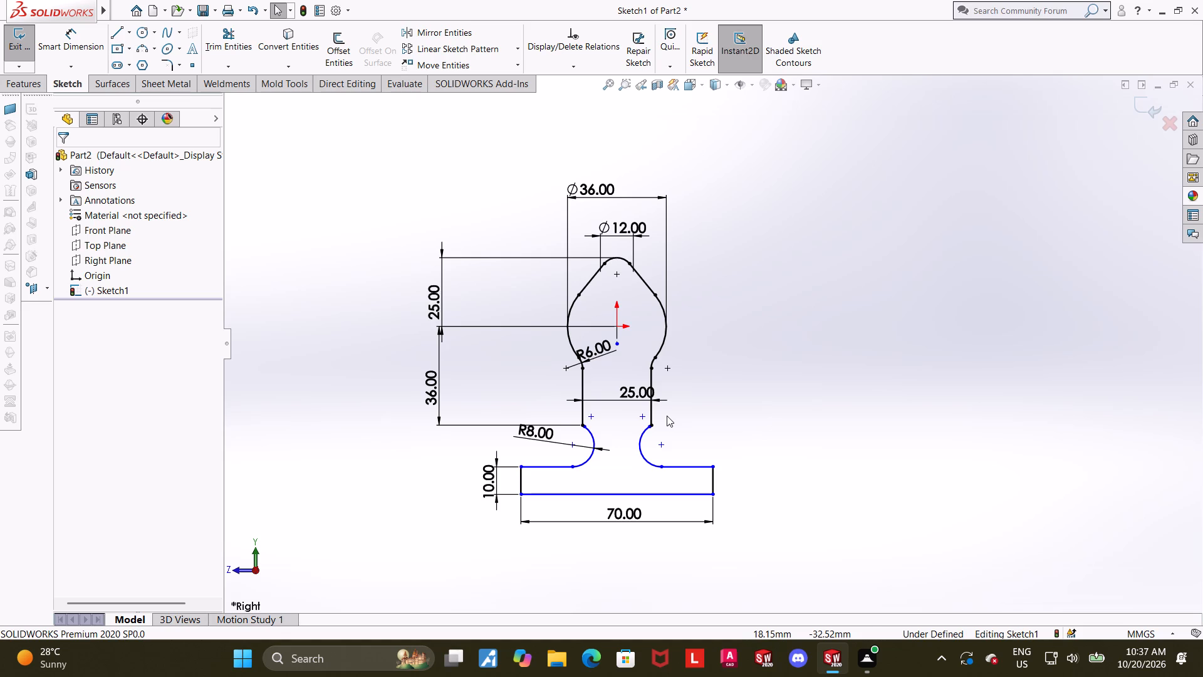
pyautogui.scroll(-2, 643, 284)
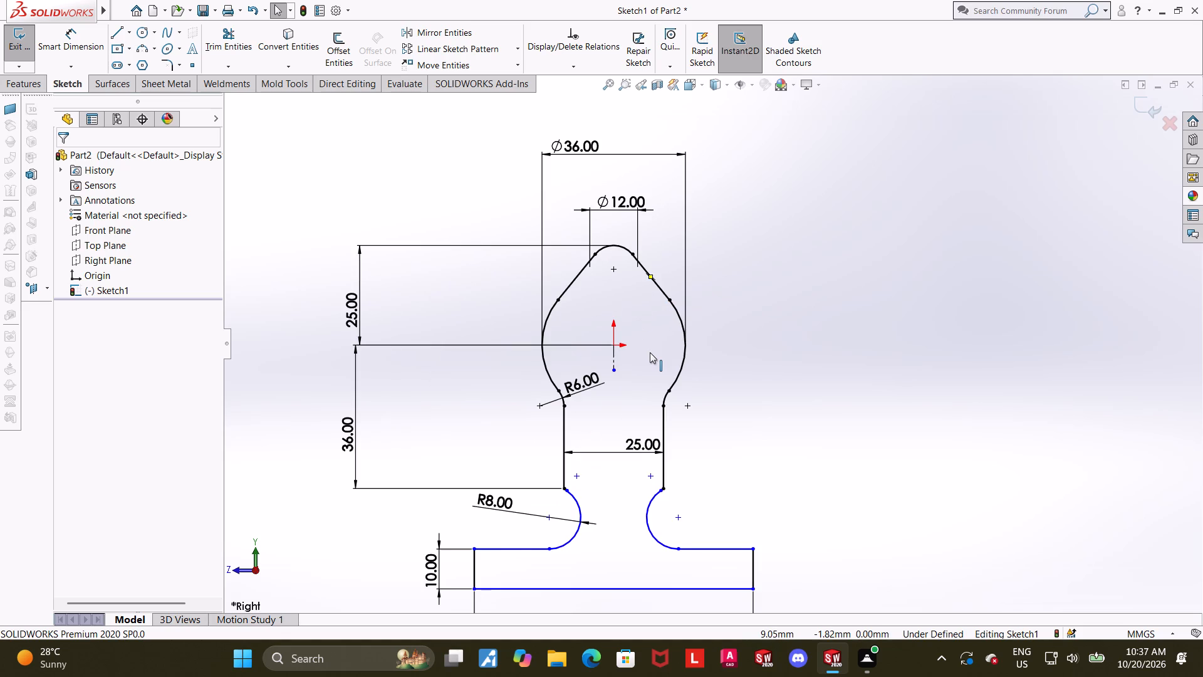
pyautogui.scroll(-1, 650, 352)
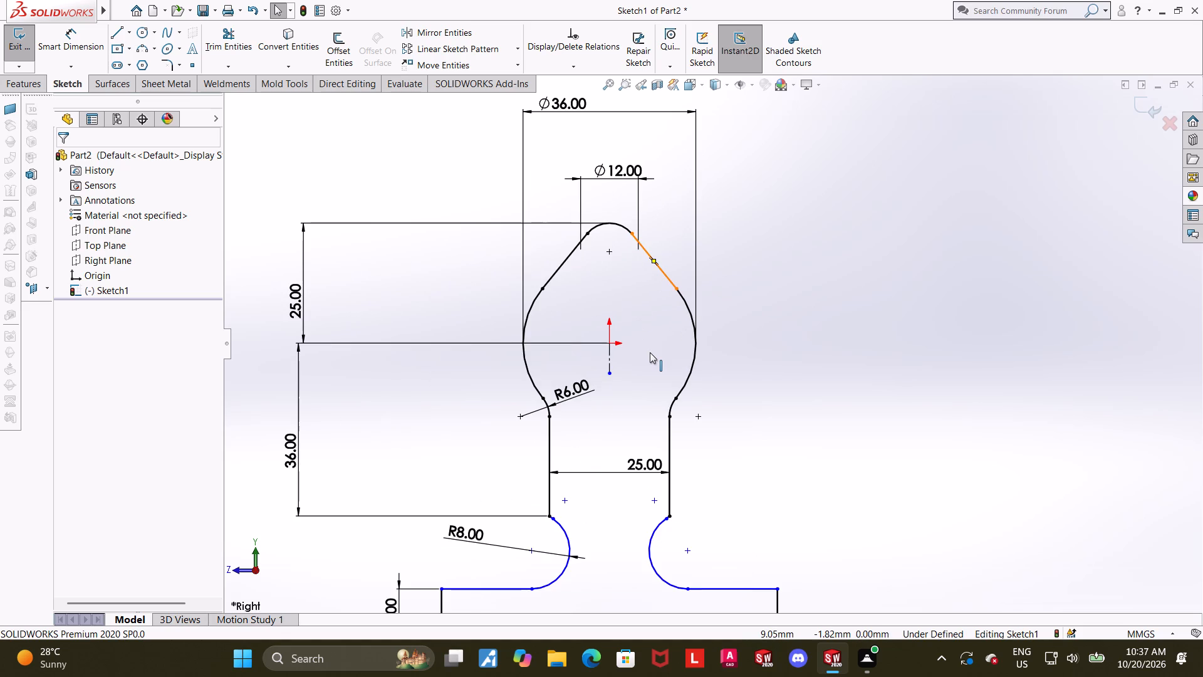
pyautogui.scroll(1, 650, 352)
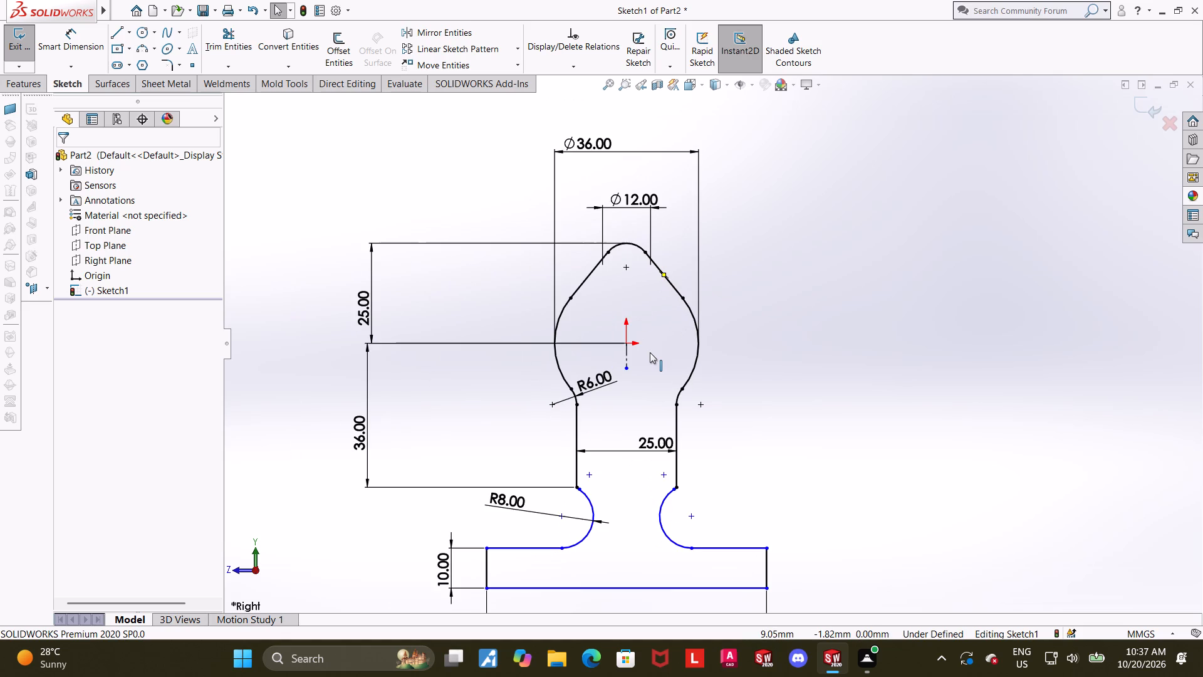
pyautogui.rightClick(600, 128)
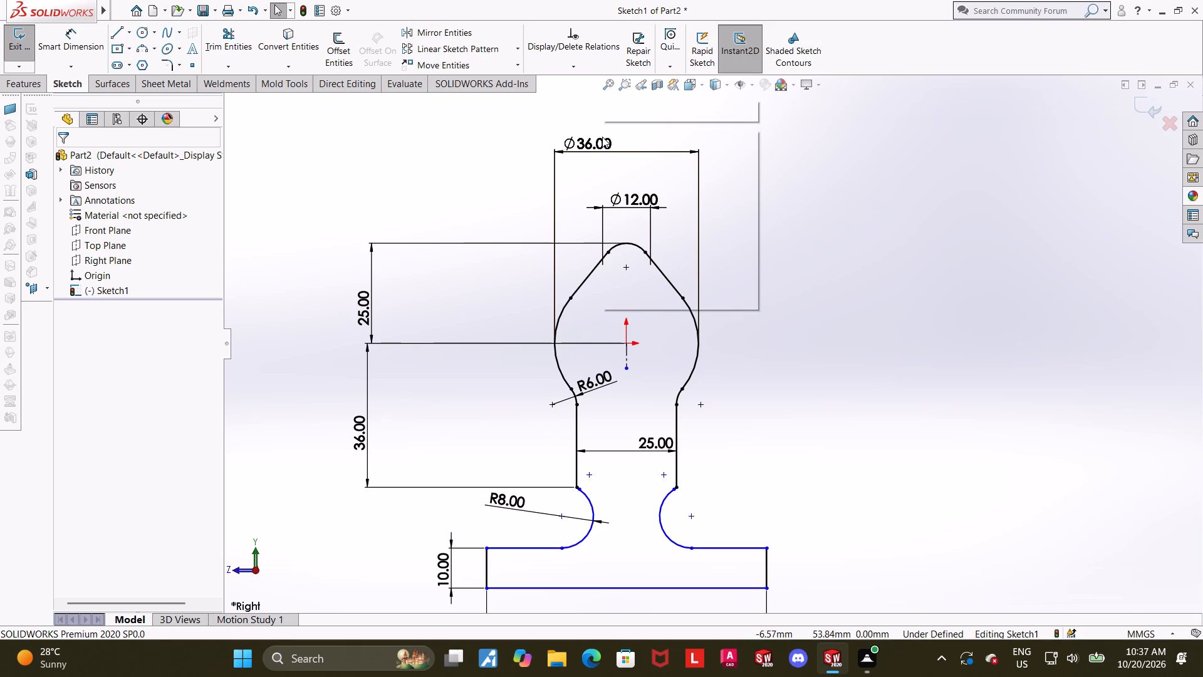
pyautogui.press('Escape')
pyautogui.rightClick(581, 144)
pyautogui.click(611, 317)
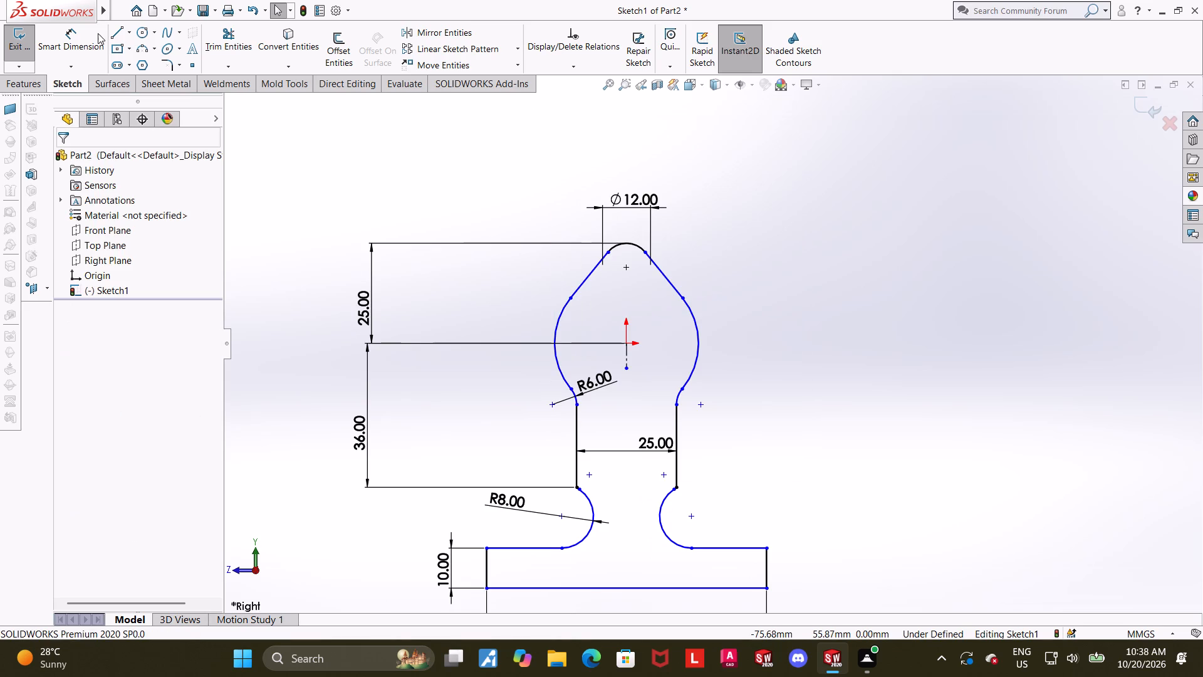
# Add an 18 mm radius dimension to the head's right arc, with its text outside the profile.
pyautogui.click(88, 37)
pyautogui.click(694, 315)
pyautogui.click(742, 306)
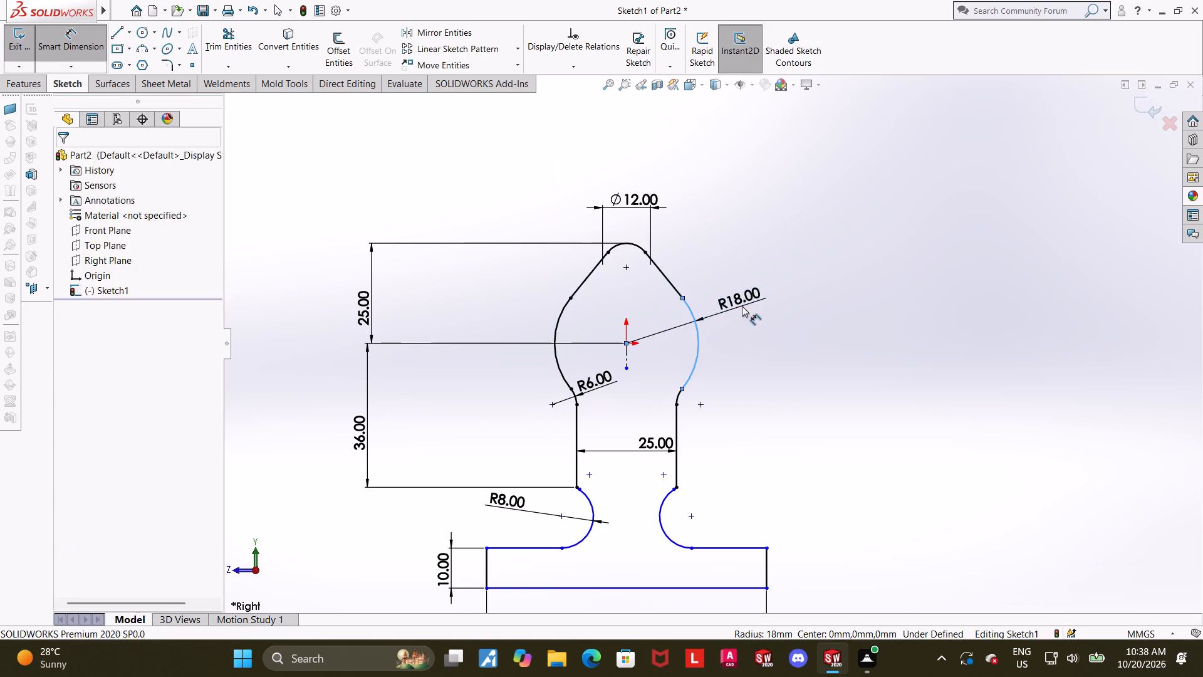
pyautogui.click(692, 288)
pyautogui.press('Escape')
pyautogui.moveTo(744, 298); pyautogui.dragTo(749, 295)
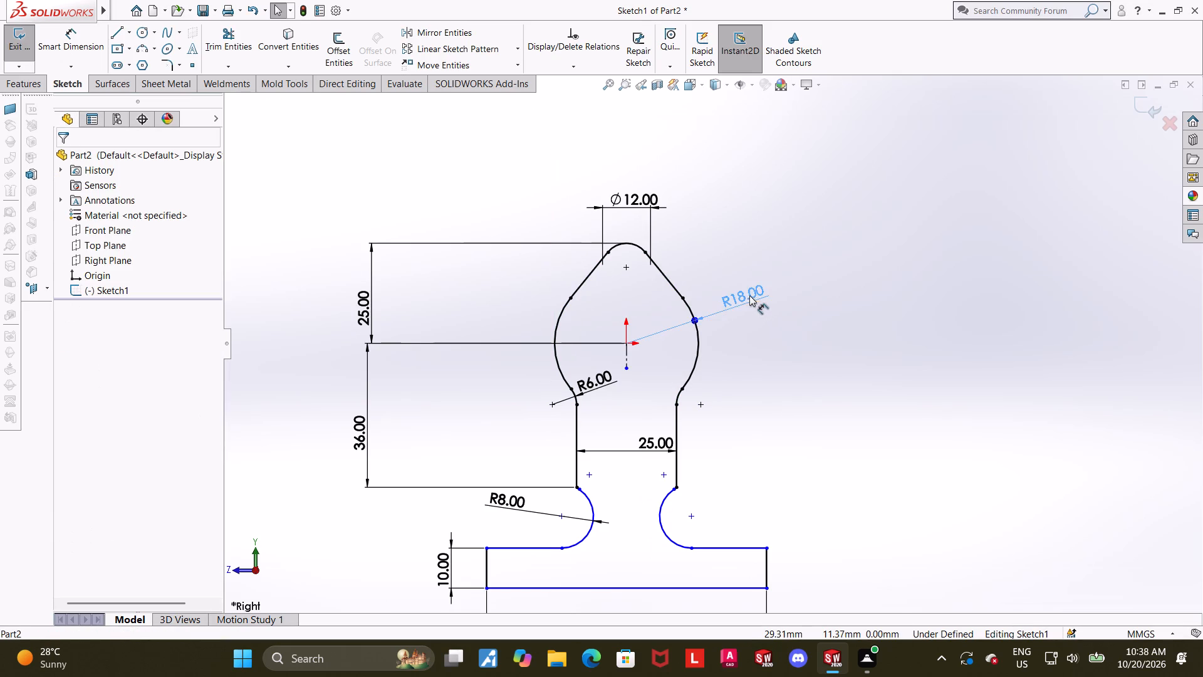
pyautogui.moveTo(749, 295); pyautogui.dragTo(757, 292)
pyautogui.press('Escape')
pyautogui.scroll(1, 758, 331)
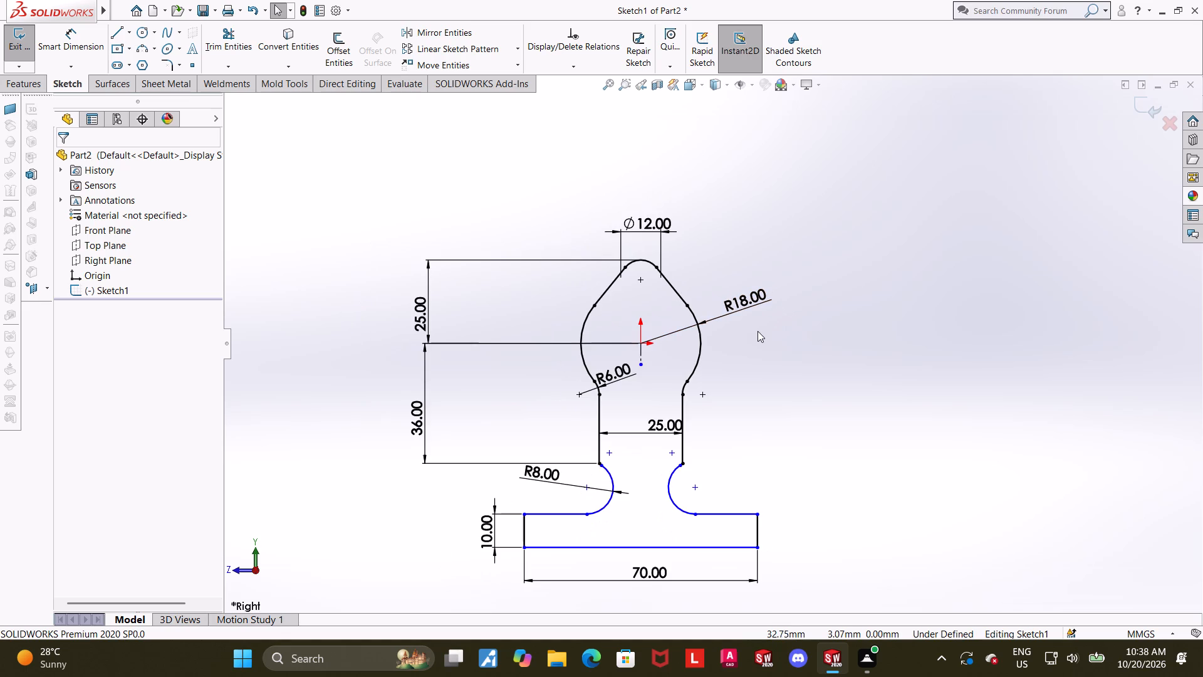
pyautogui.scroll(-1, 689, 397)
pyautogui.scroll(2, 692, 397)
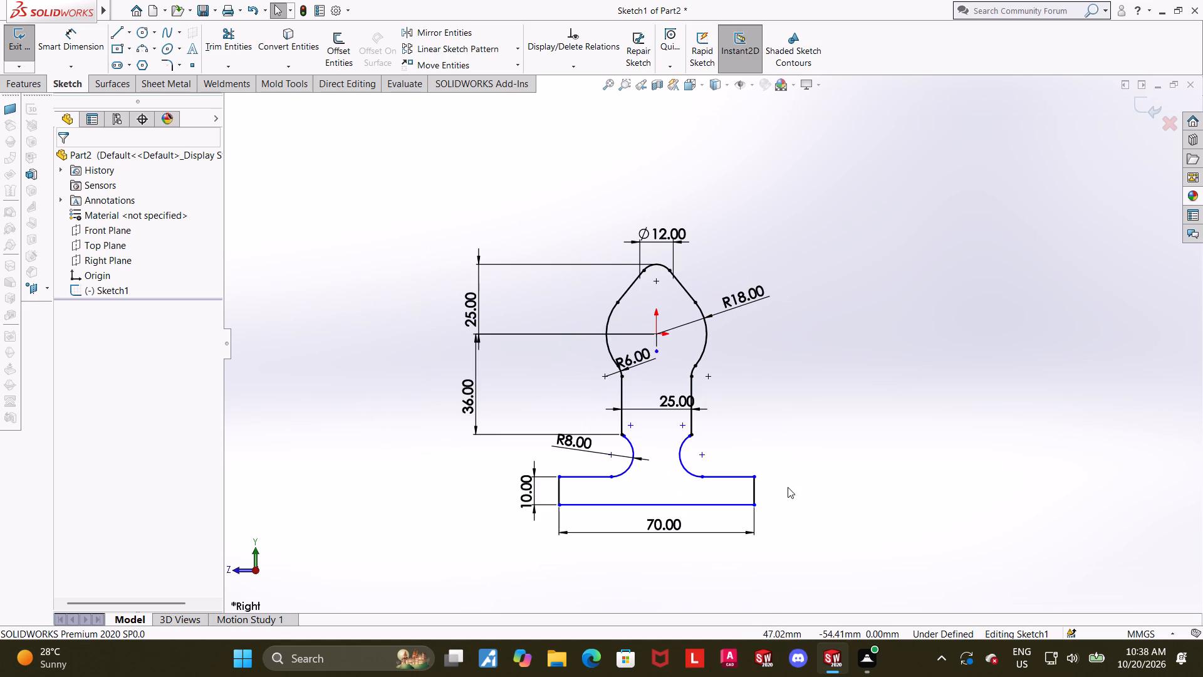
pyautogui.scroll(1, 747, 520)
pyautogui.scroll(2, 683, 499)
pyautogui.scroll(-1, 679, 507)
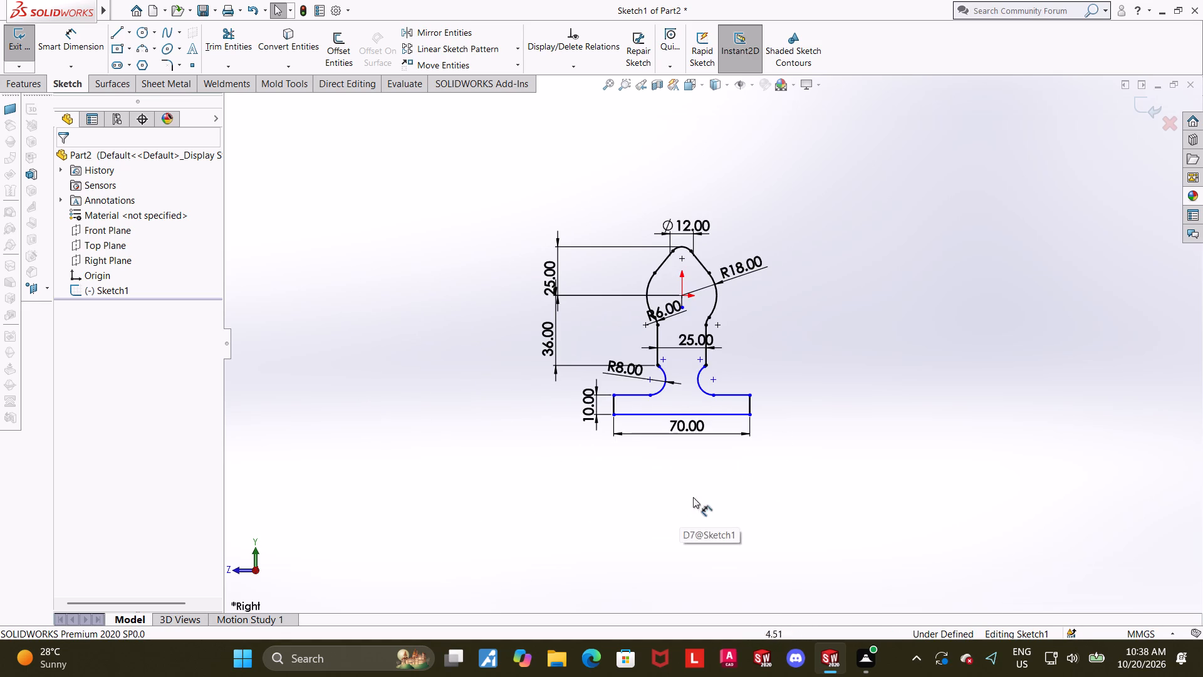
# Dimension the vertical distance from the left neck line's lower endpoint to the base's upper left edge as 18 mm.
pyautogui.scroll(-2, 751, 455)
pyautogui.scroll(-2, 683, 293)
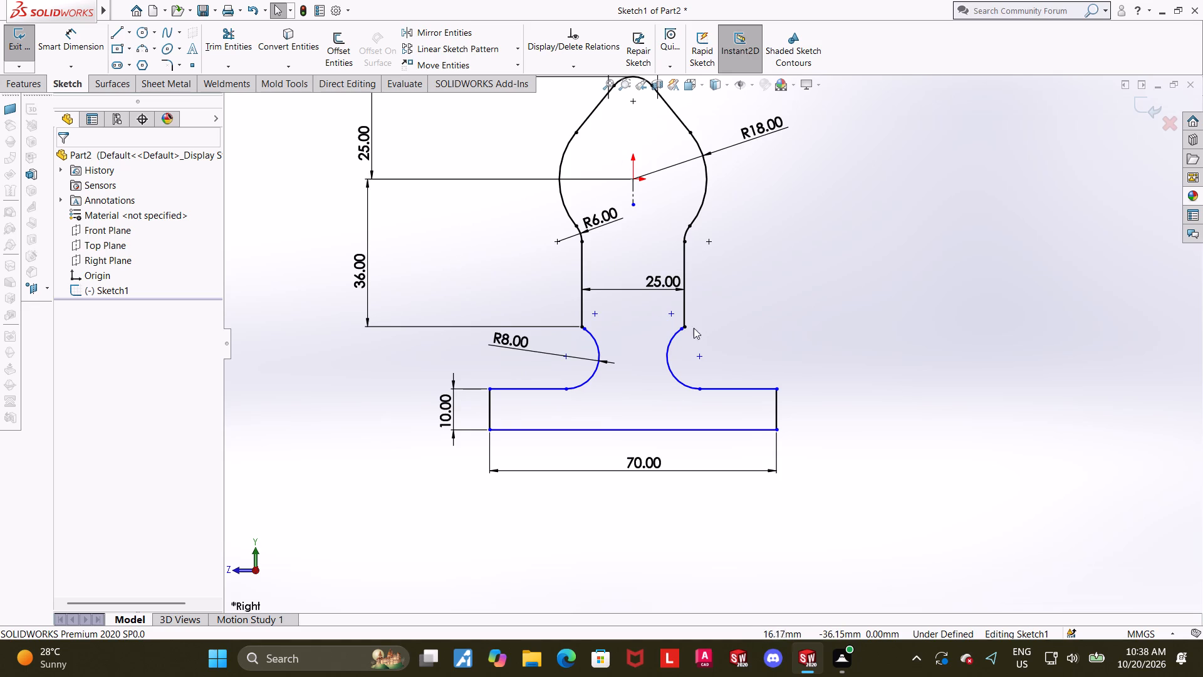
pyautogui.click(57, 33)
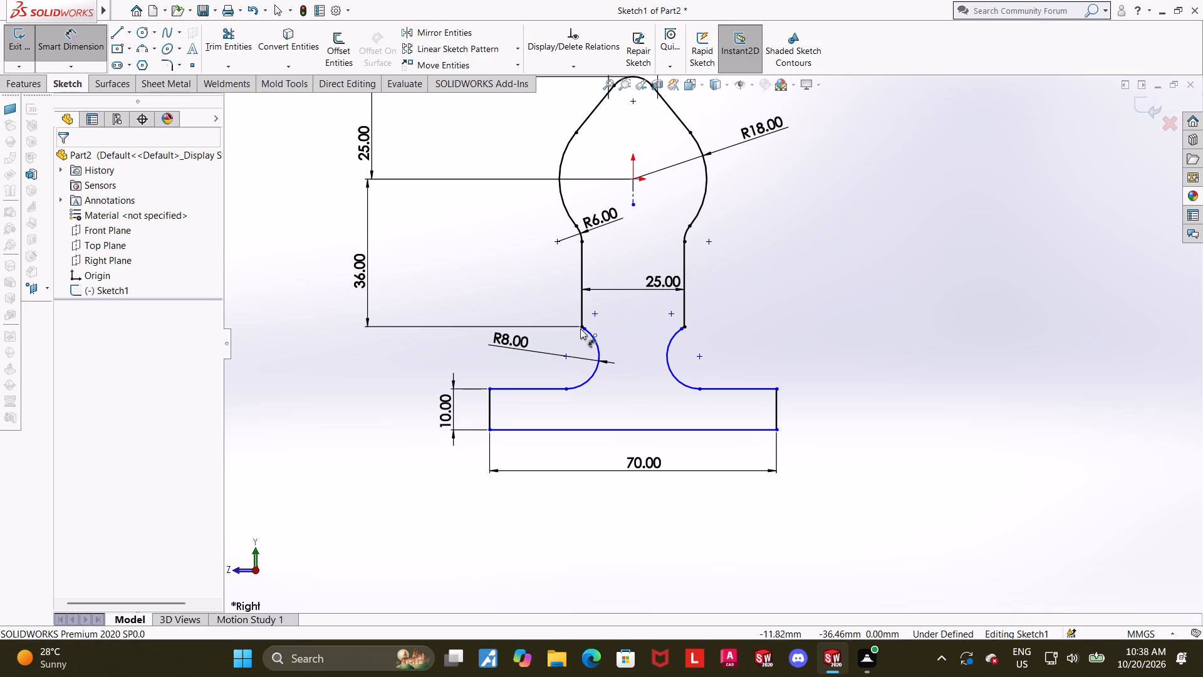
pyautogui.scroll(-5, 593, 330)
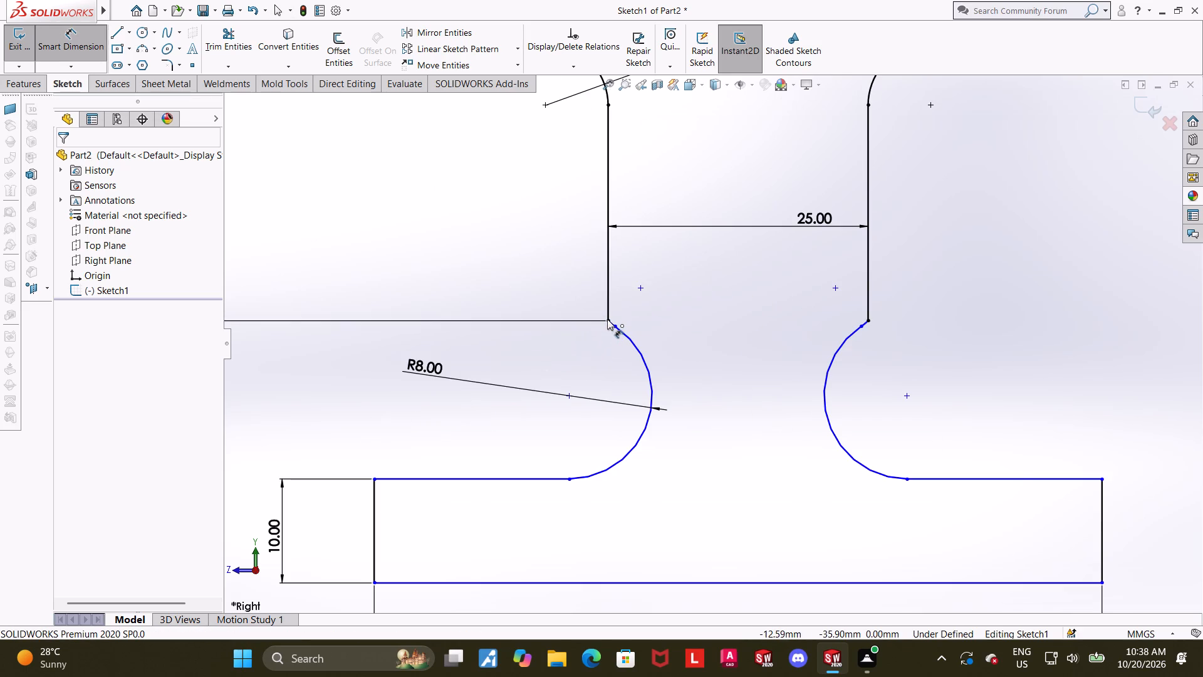
pyautogui.click(605, 320)
pyautogui.scroll(3, 607, 328)
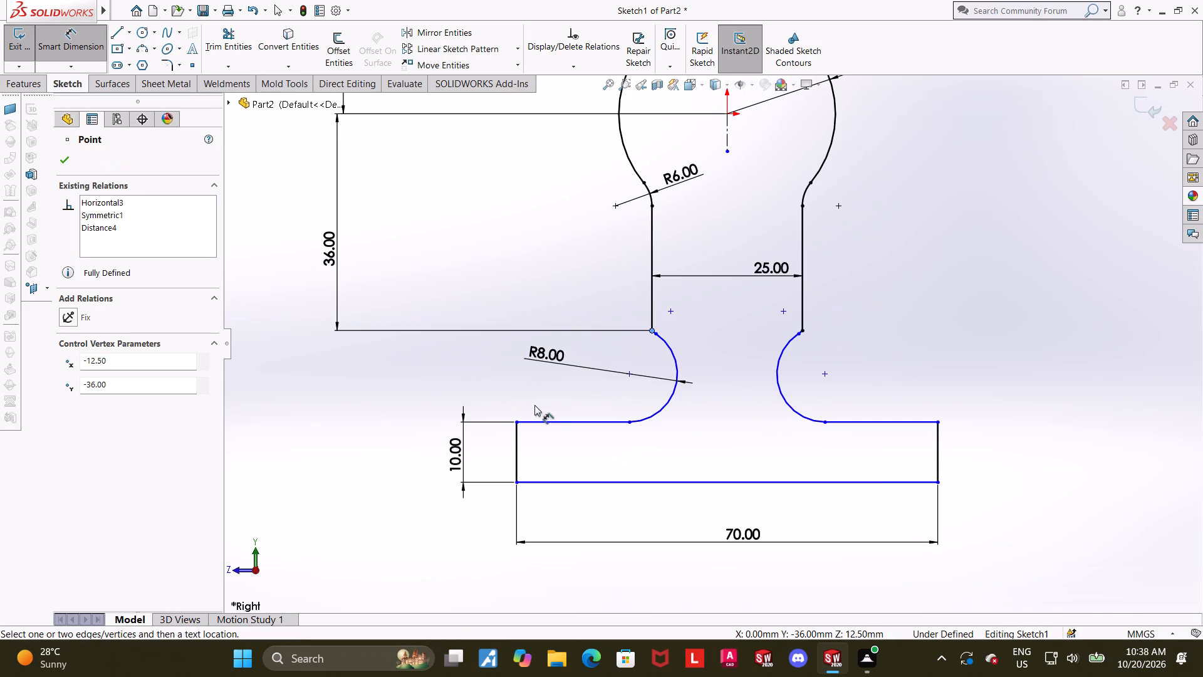
pyautogui.click(544, 425)
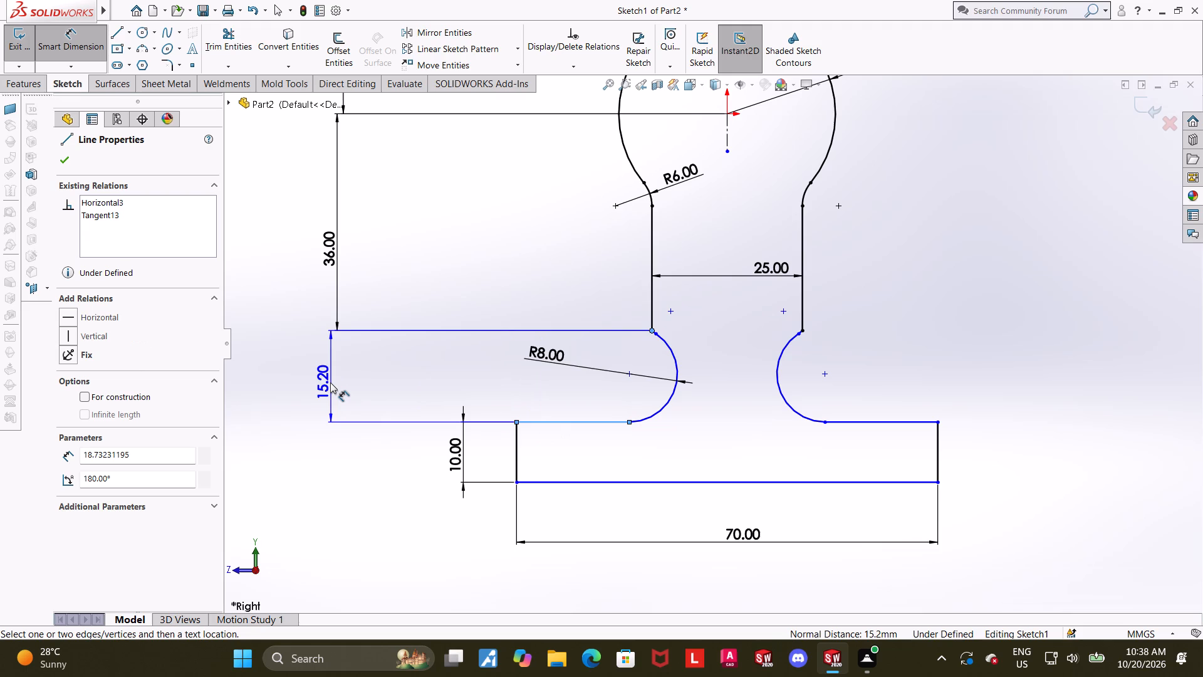
pyautogui.click(330, 382)
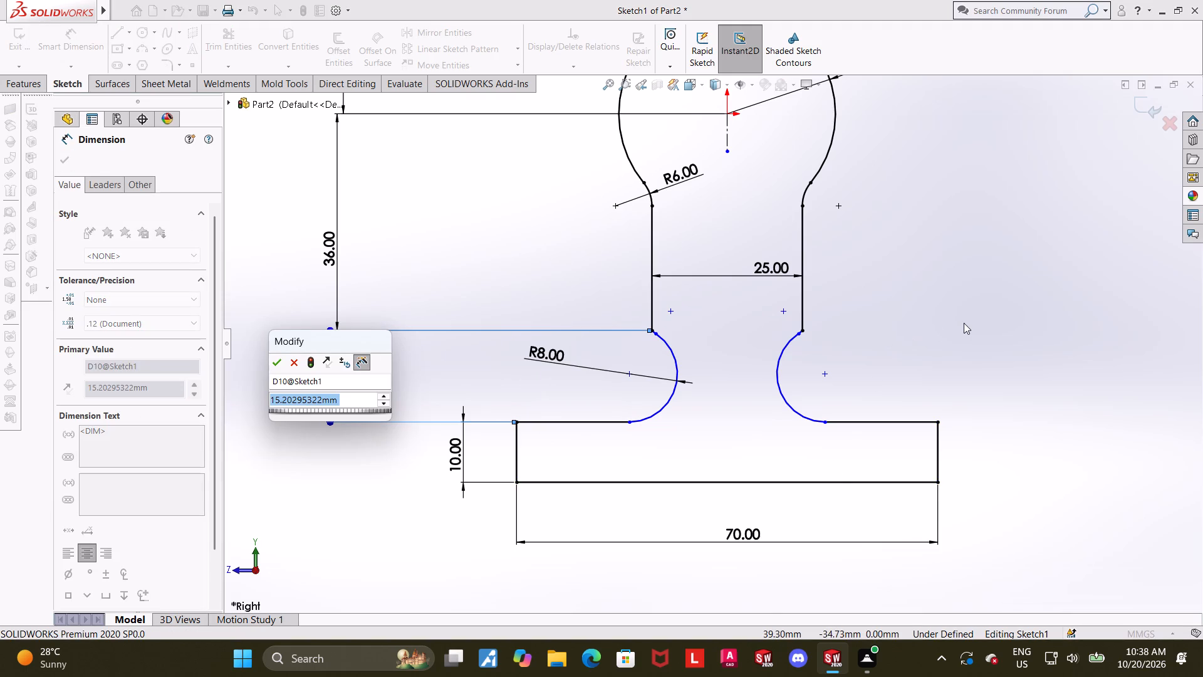
pyautogui.press('1')
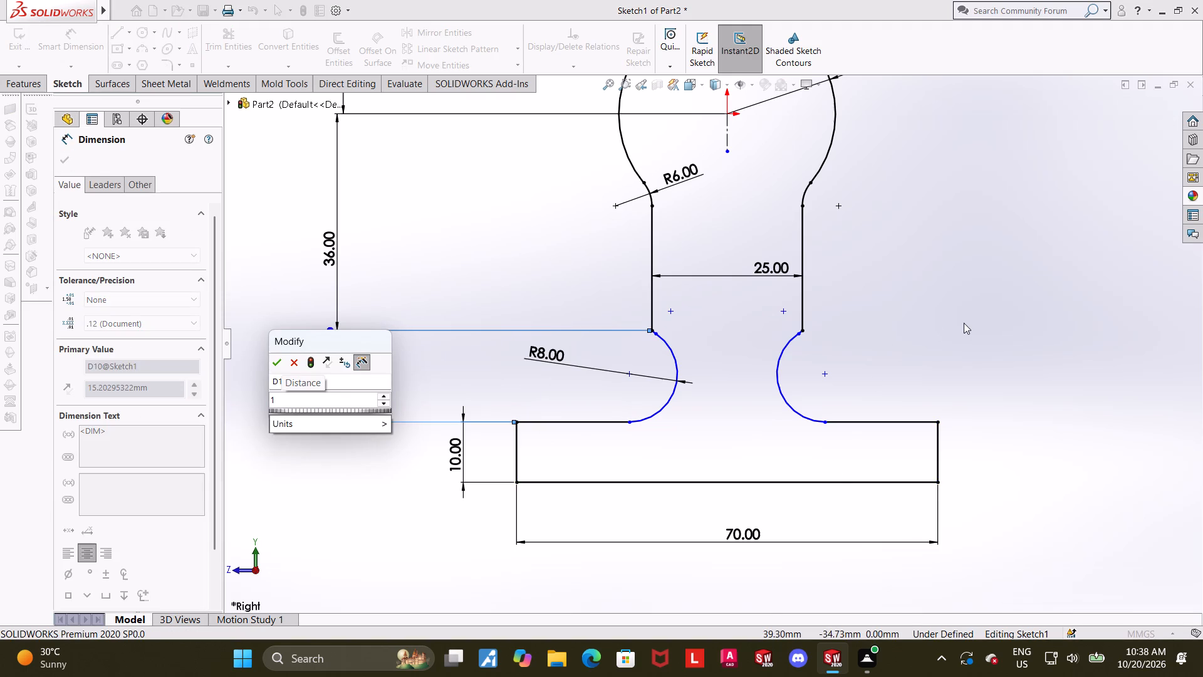
pyautogui.press('8')
pyautogui.press('Return')
pyautogui.press('Escape')
pyautogui.scroll(3, 987, 321)
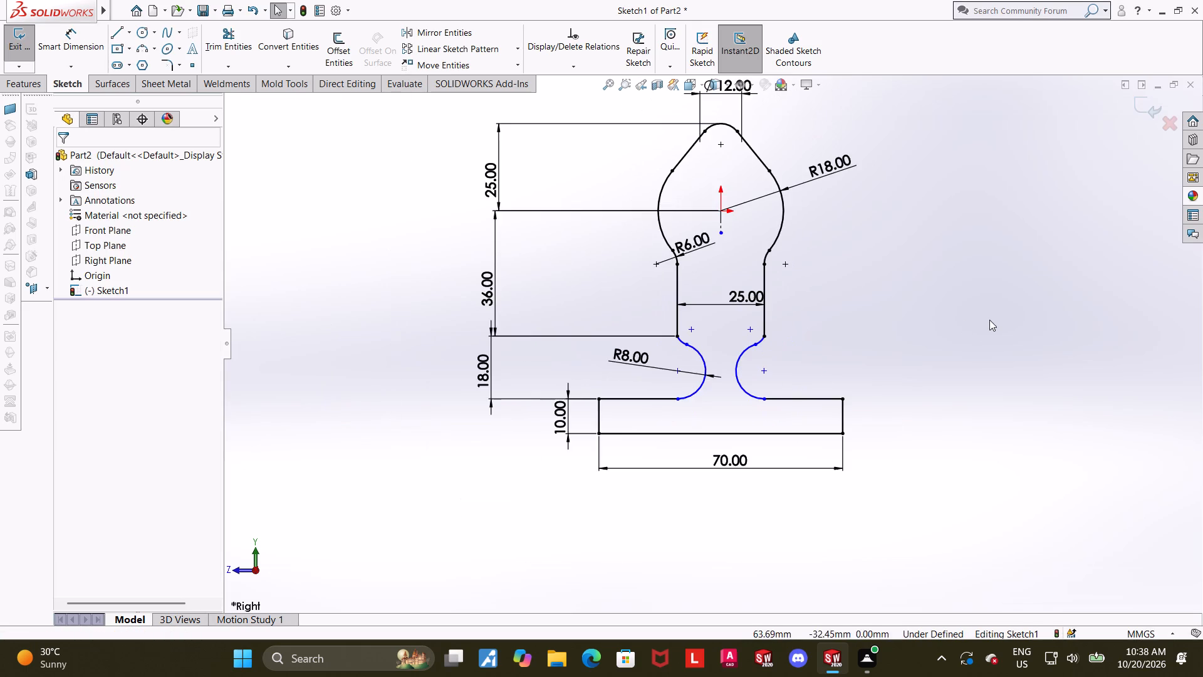
# Check the existing relation between the base's upper left edge and the adjoining R8 arc.
pyautogui.scroll(-2, 850, 338)
pyautogui.scroll(-1, 981, 386)
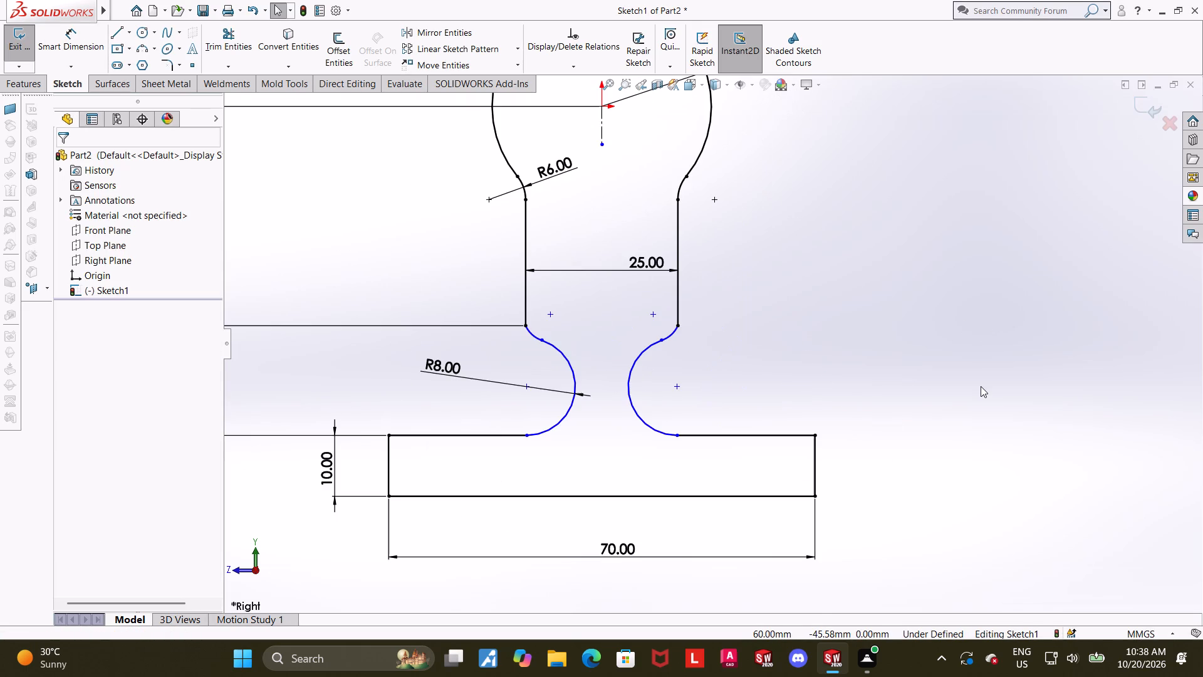
pyautogui.click(951, 377)
pyautogui.click(489, 437)
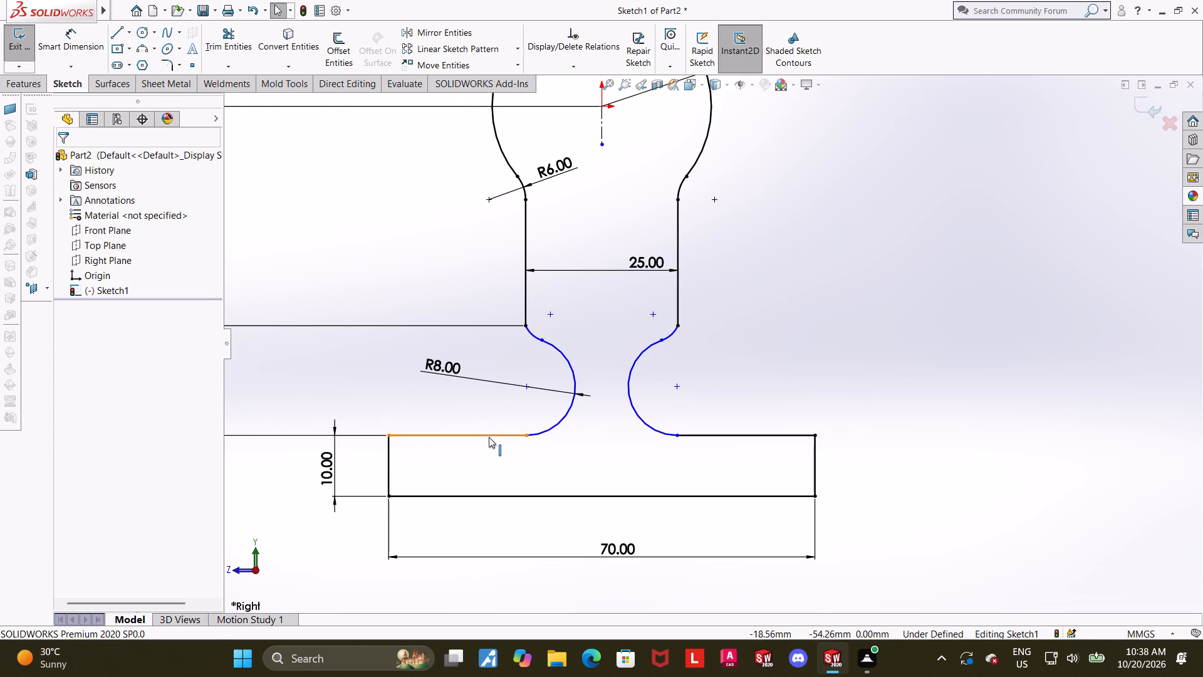
pyautogui.keyDown('ctrl'); pyautogui.click(546, 430); pyautogui.keyUp('ctrl')
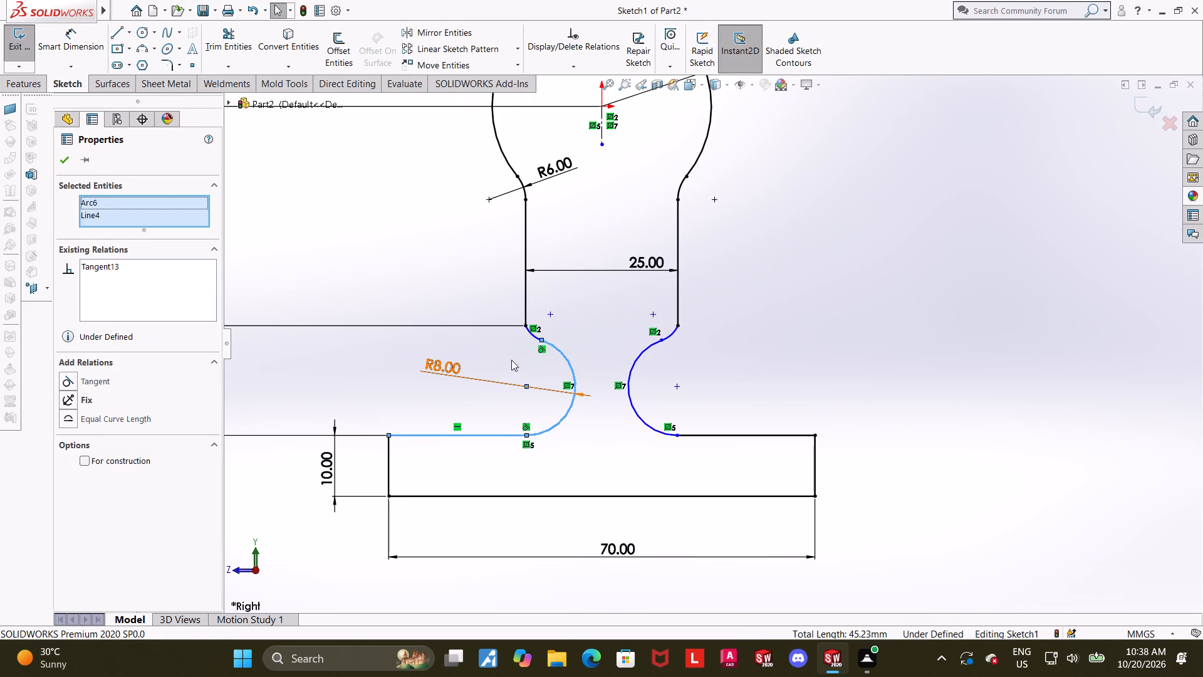
pyautogui.click(1031, 335)
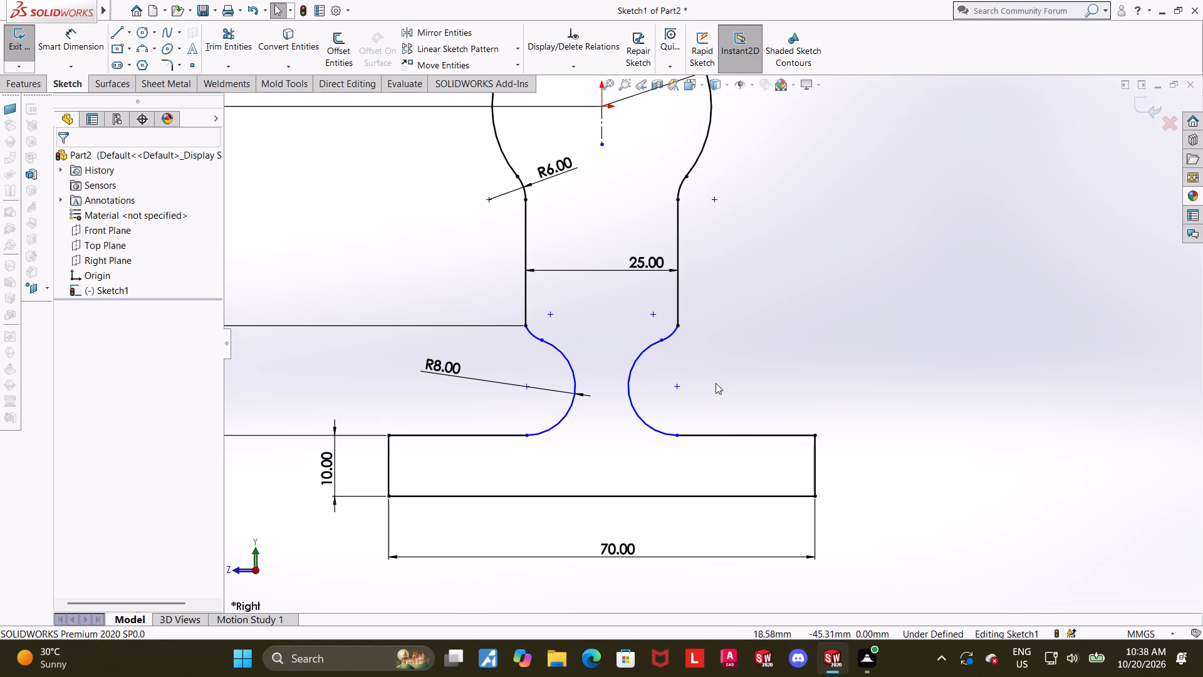
# Examine the whole profile and check the relations and freedom of movement of the head's crown arc.
pyautogui.scroll(5, 716, 383)
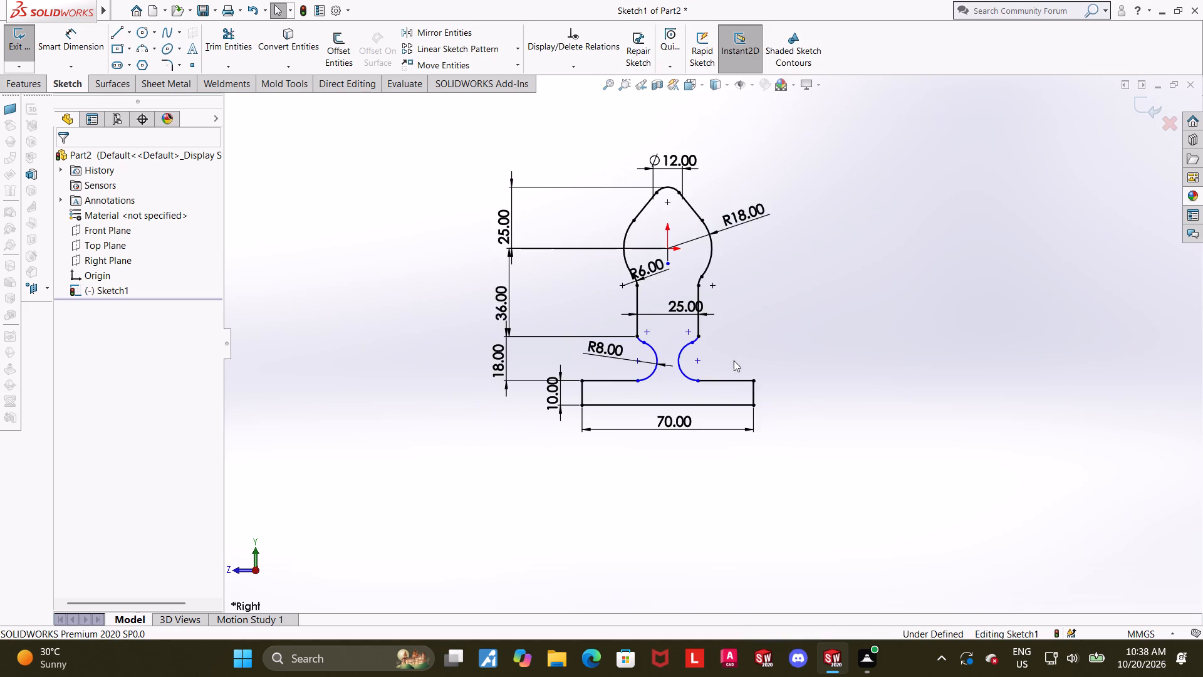
pyautogui.scroll(-2, 734, 353)
pyautogui.scroll(2, 734, 352)
pyautogui.scroll(-1, 763, 287)
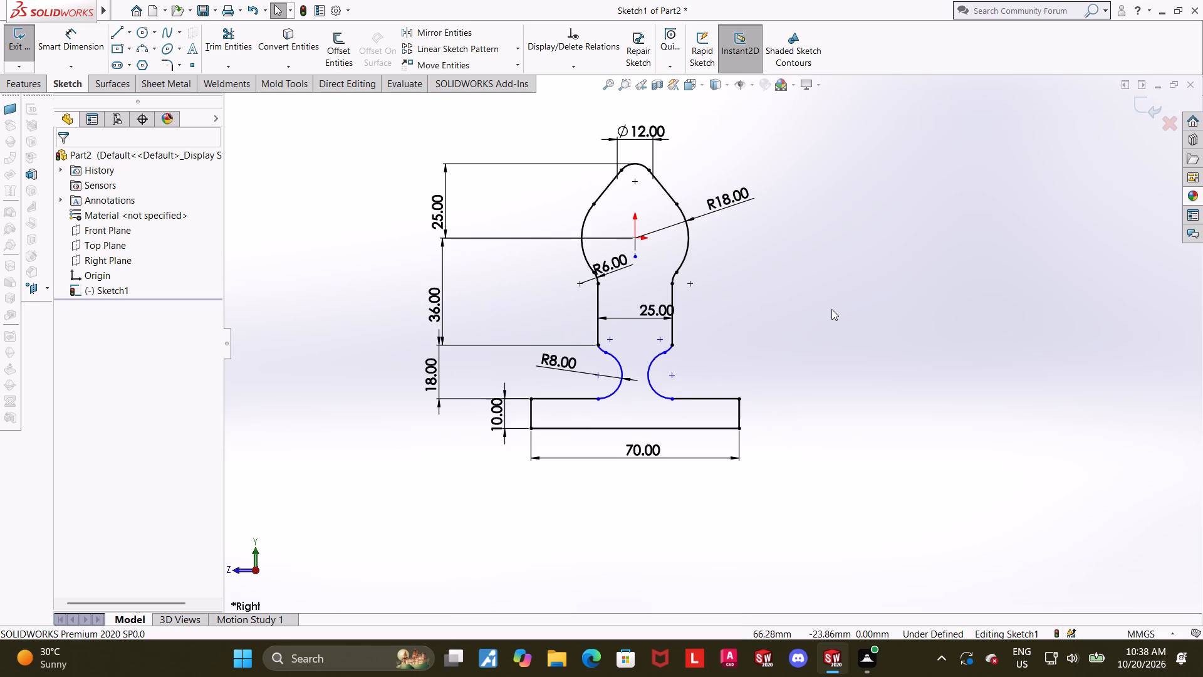
pyautogui.scroll(-2, 831, 309)
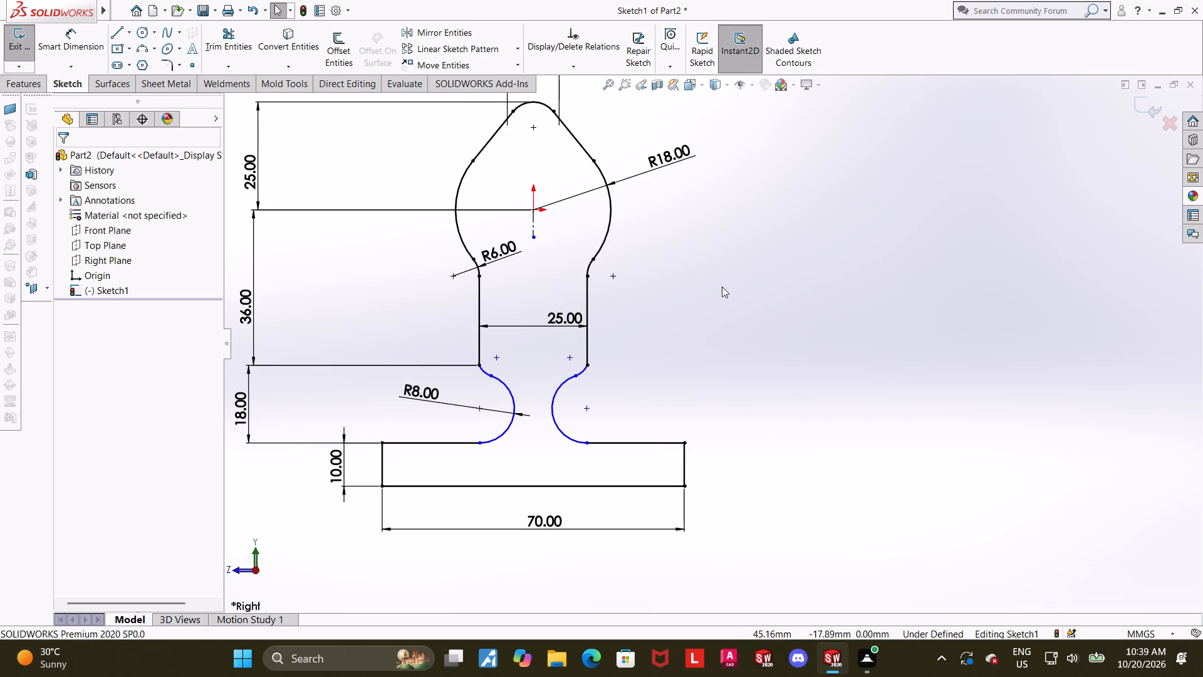
pyautogui.scroll(-1, 639, 278)
pyautogui.scroll(2, 627, 275)
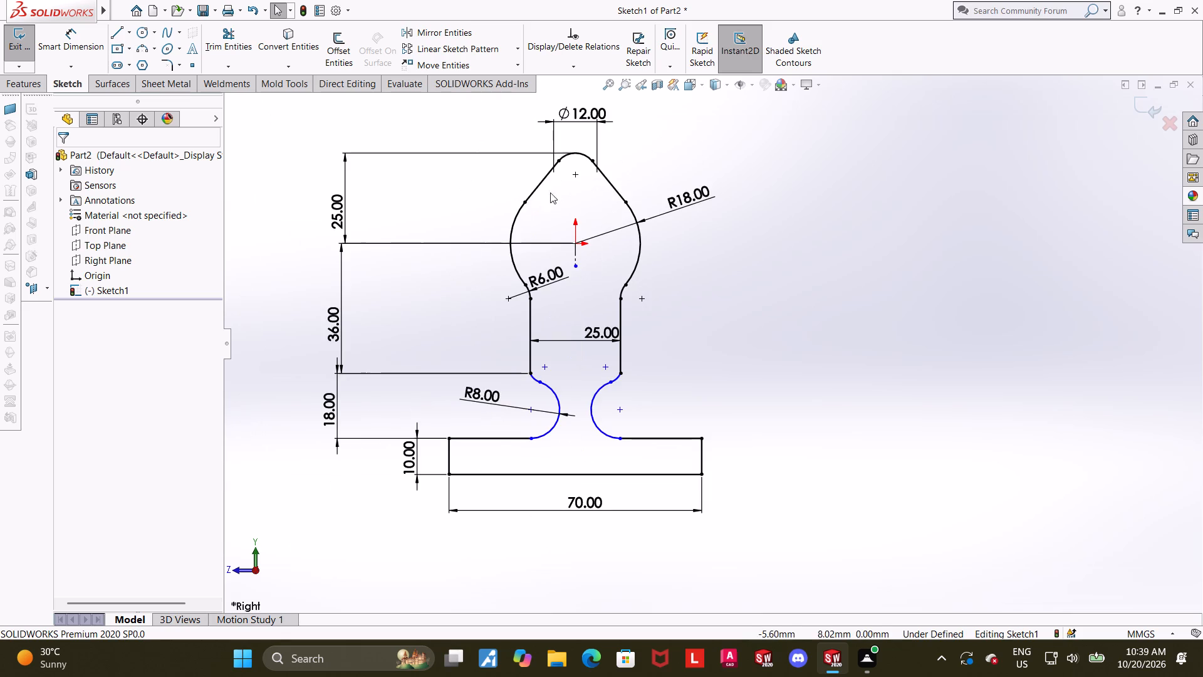
pyautogui.scroll(-3, 601, 154)
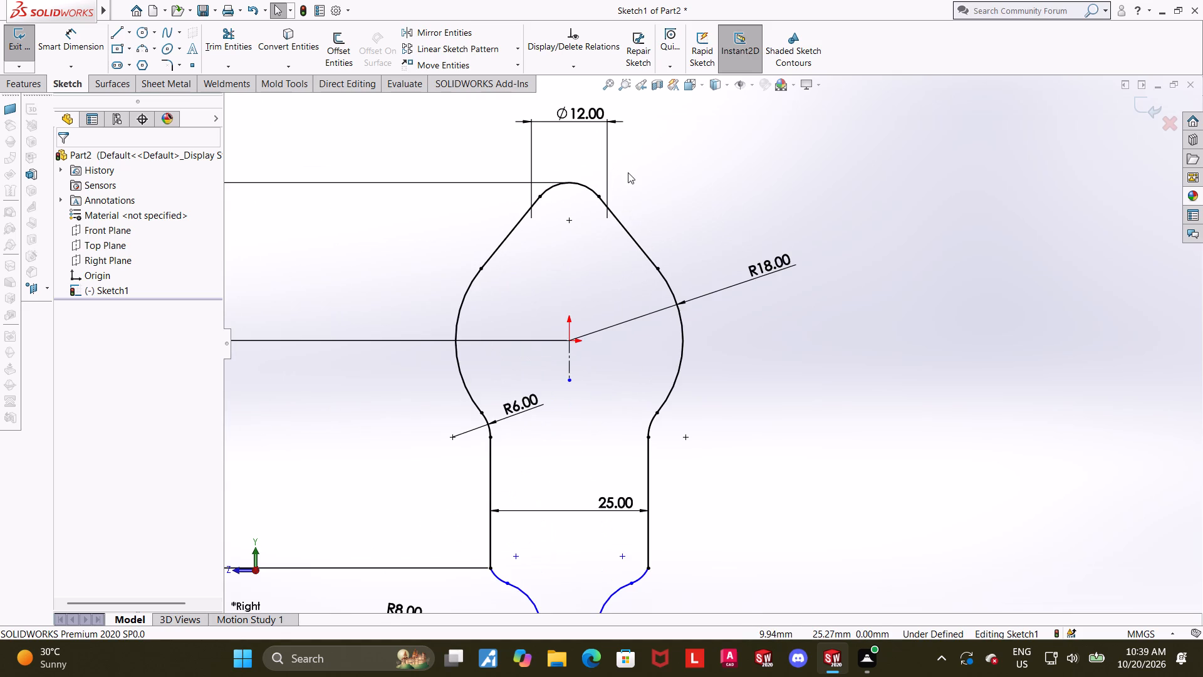
pyautogui.moveTo(565, 184); pyautogui.dragTo(565, 170)
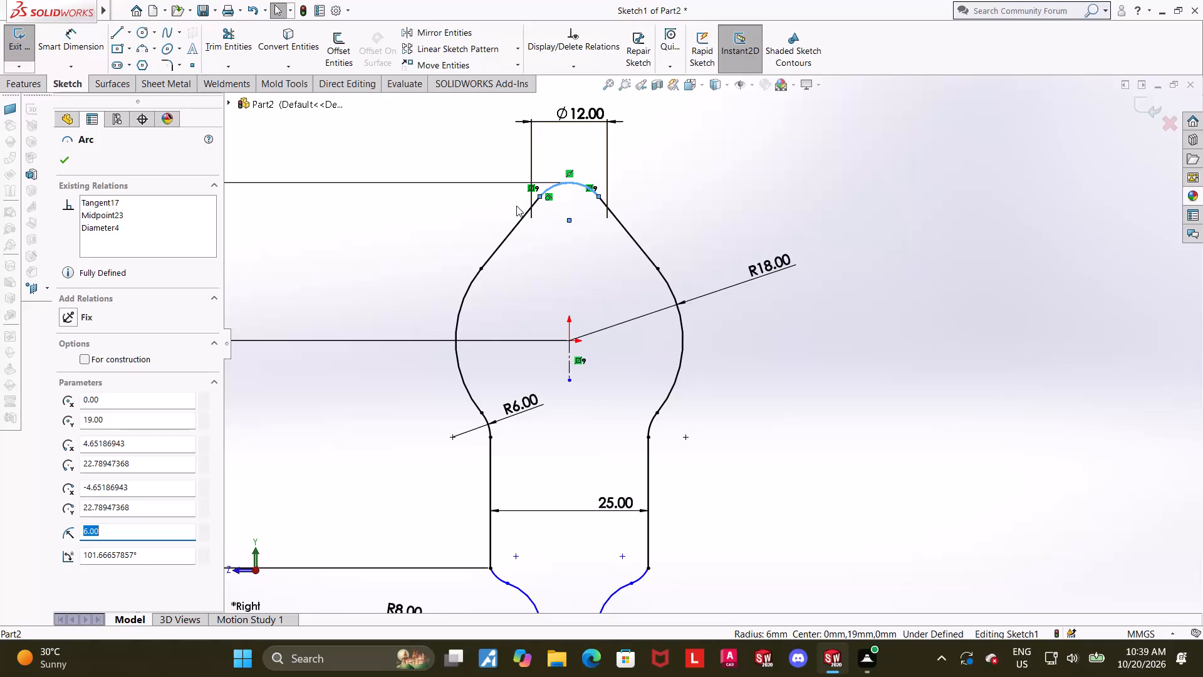
pyautogui.click(754, 338)
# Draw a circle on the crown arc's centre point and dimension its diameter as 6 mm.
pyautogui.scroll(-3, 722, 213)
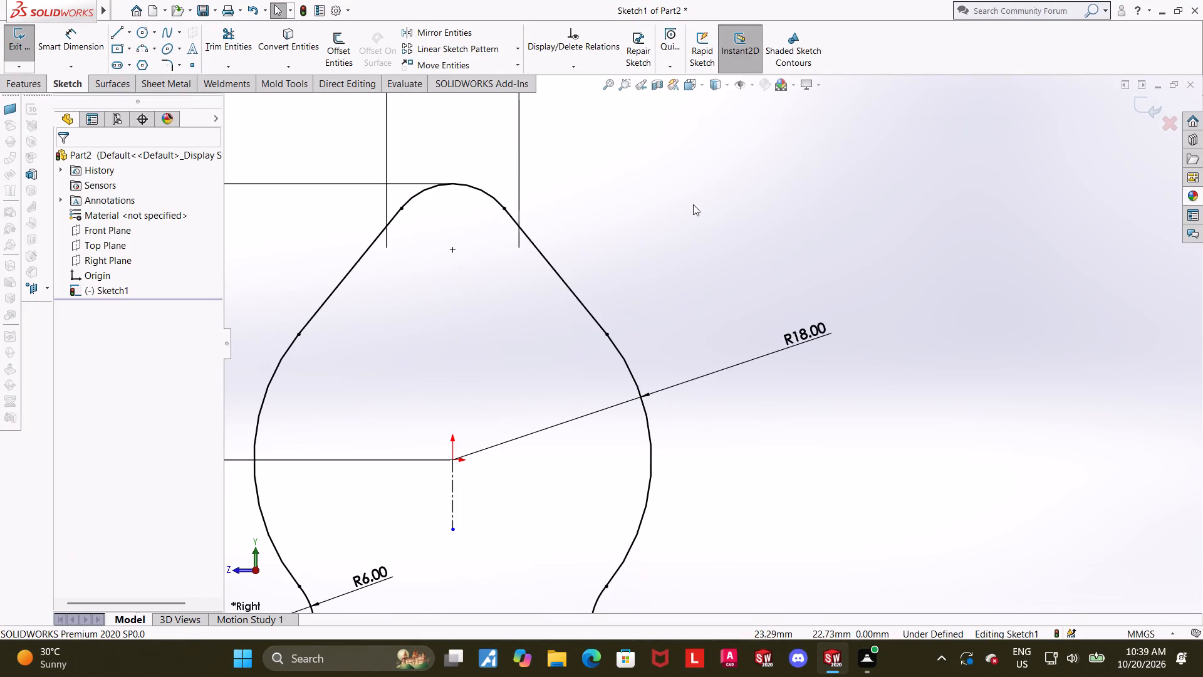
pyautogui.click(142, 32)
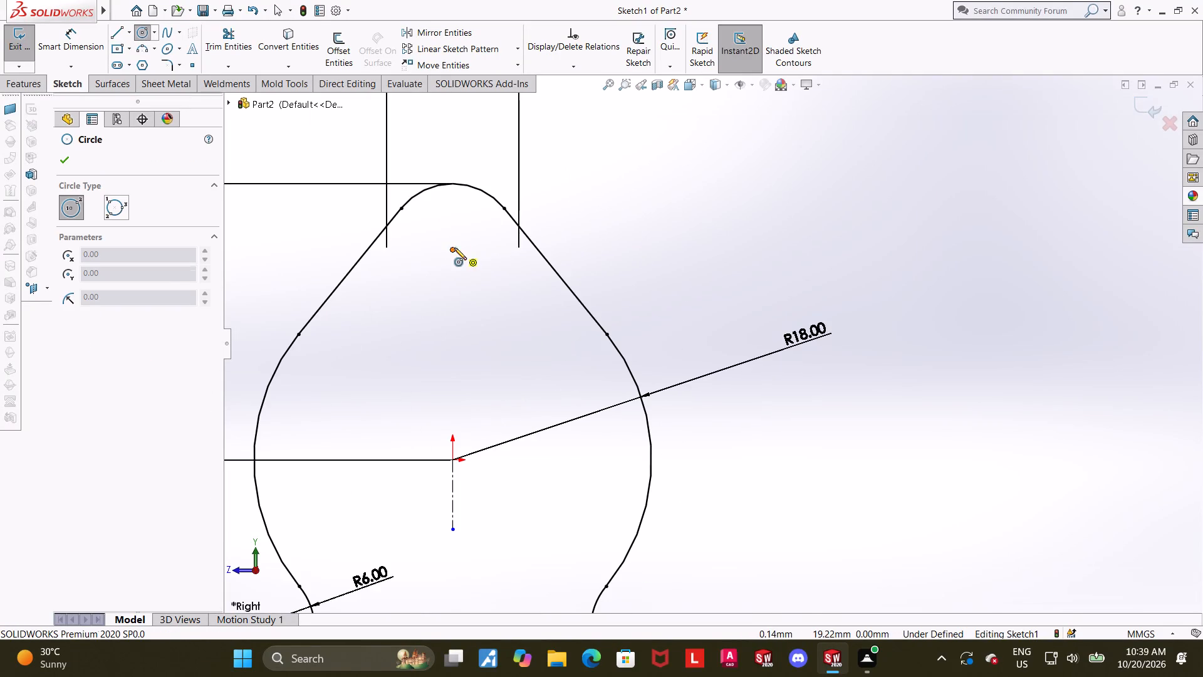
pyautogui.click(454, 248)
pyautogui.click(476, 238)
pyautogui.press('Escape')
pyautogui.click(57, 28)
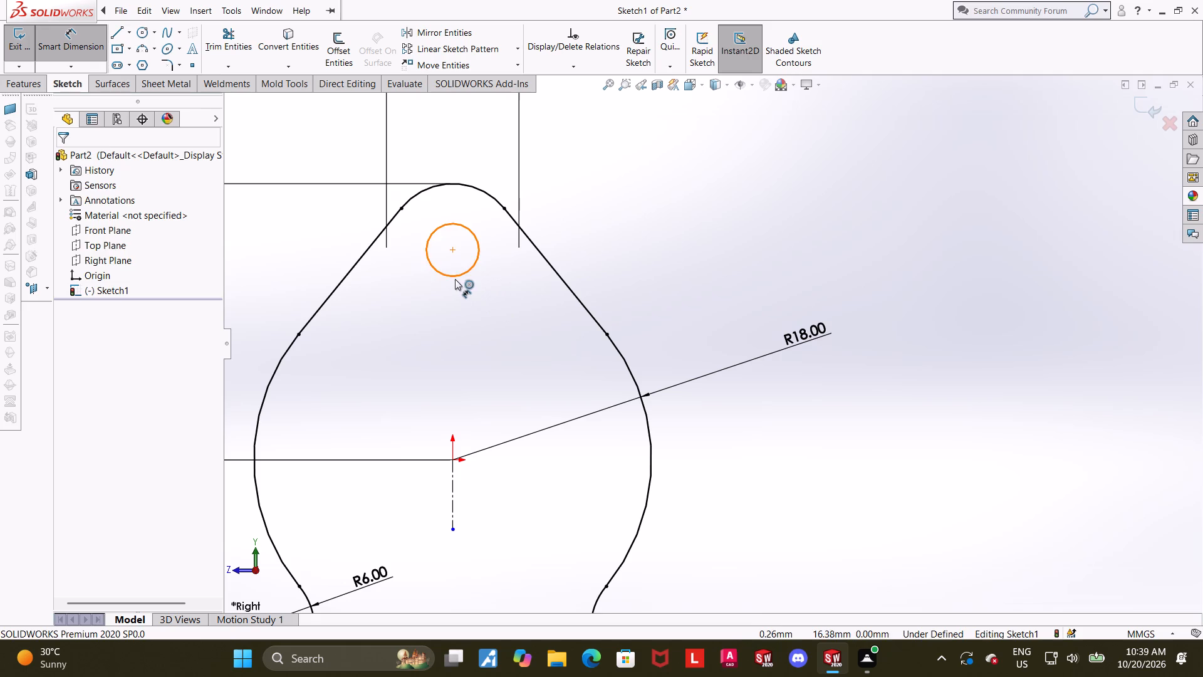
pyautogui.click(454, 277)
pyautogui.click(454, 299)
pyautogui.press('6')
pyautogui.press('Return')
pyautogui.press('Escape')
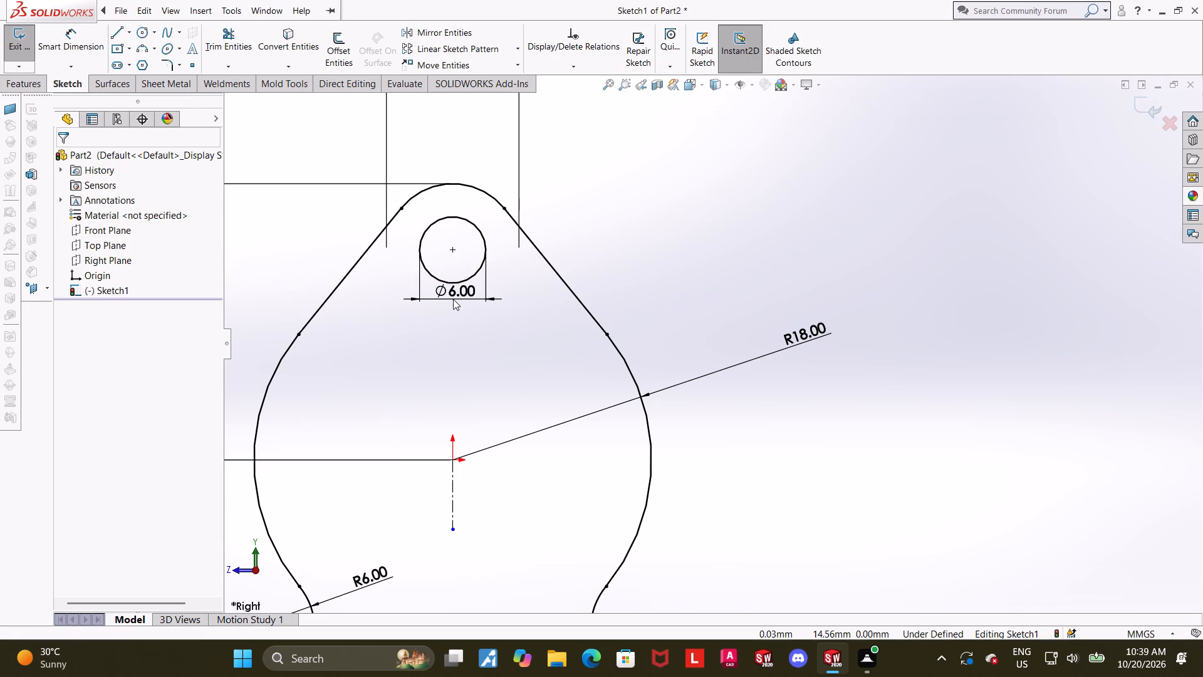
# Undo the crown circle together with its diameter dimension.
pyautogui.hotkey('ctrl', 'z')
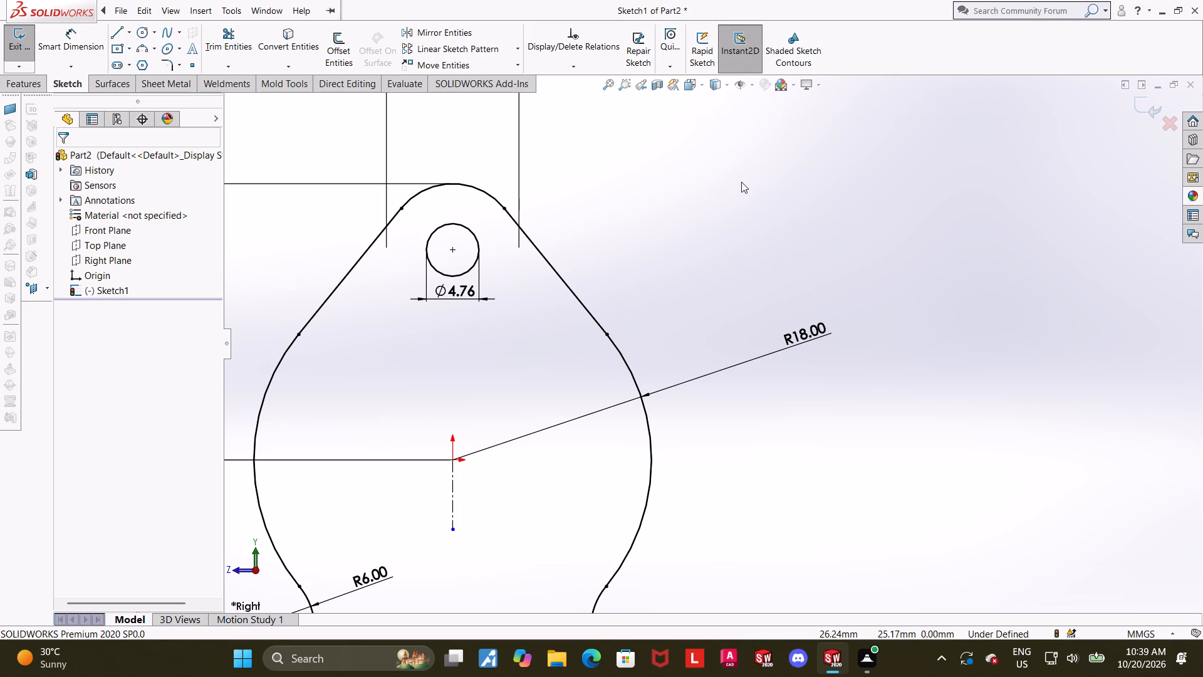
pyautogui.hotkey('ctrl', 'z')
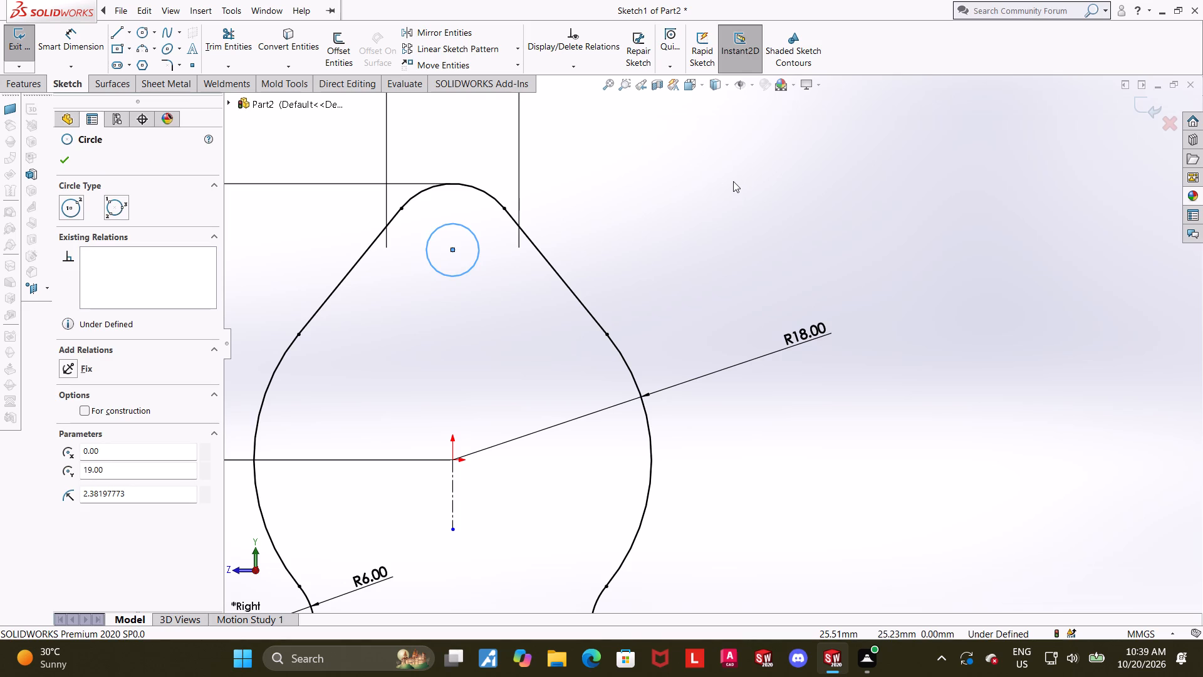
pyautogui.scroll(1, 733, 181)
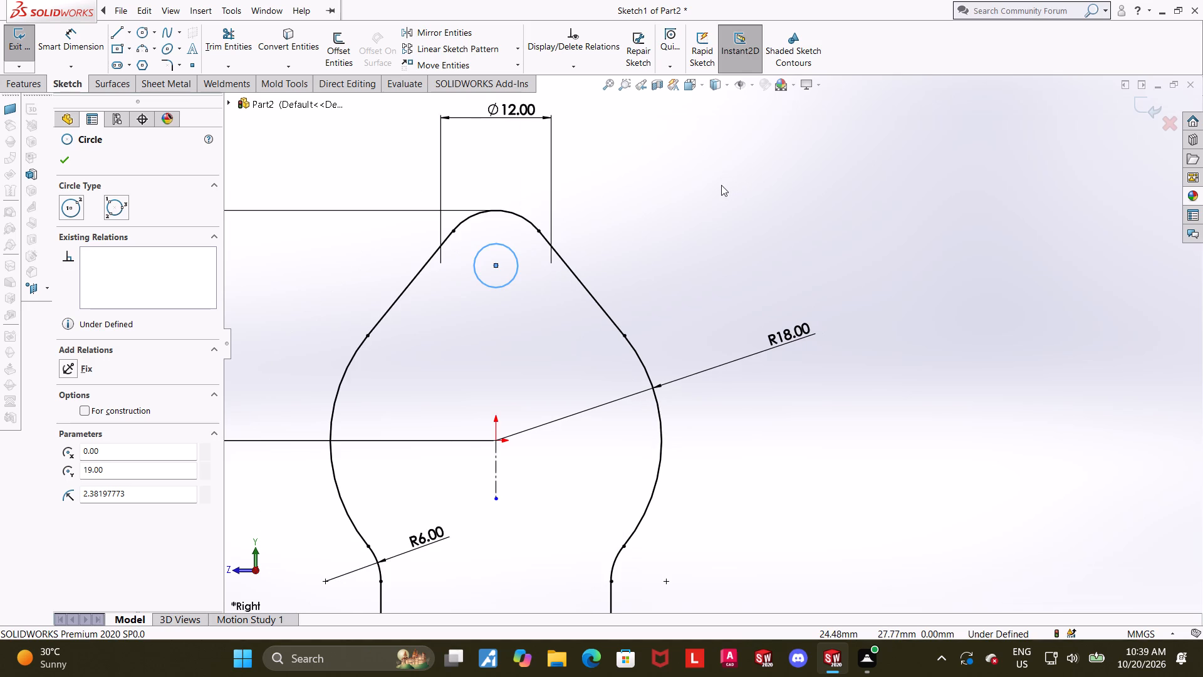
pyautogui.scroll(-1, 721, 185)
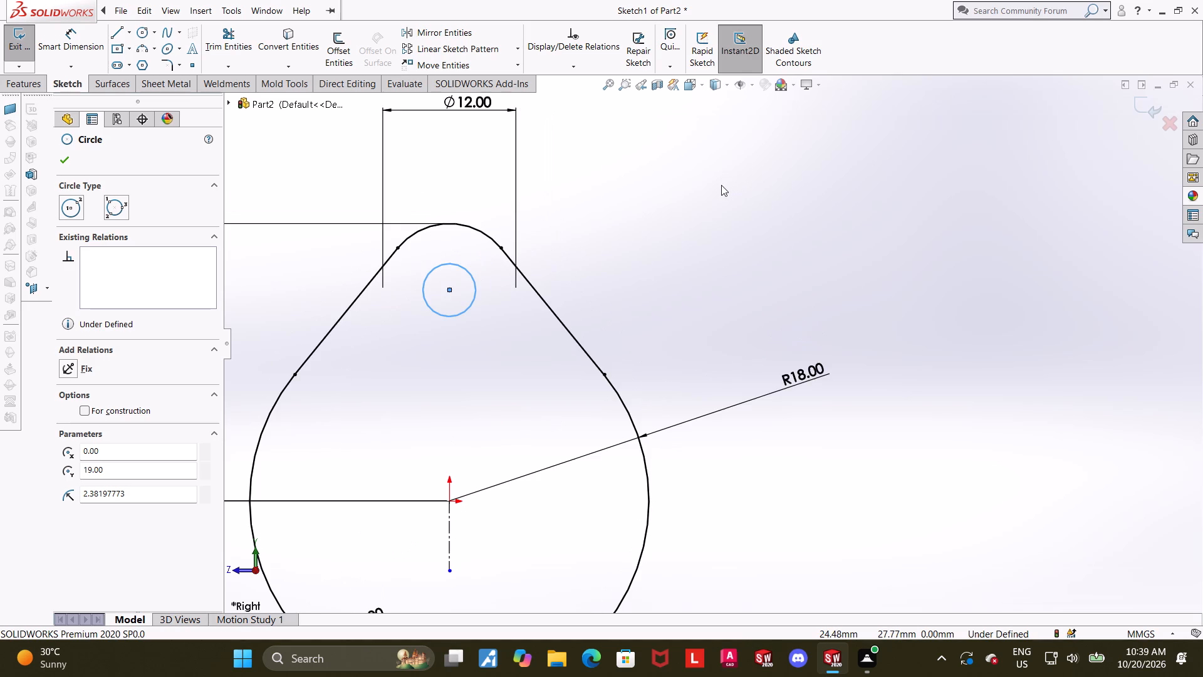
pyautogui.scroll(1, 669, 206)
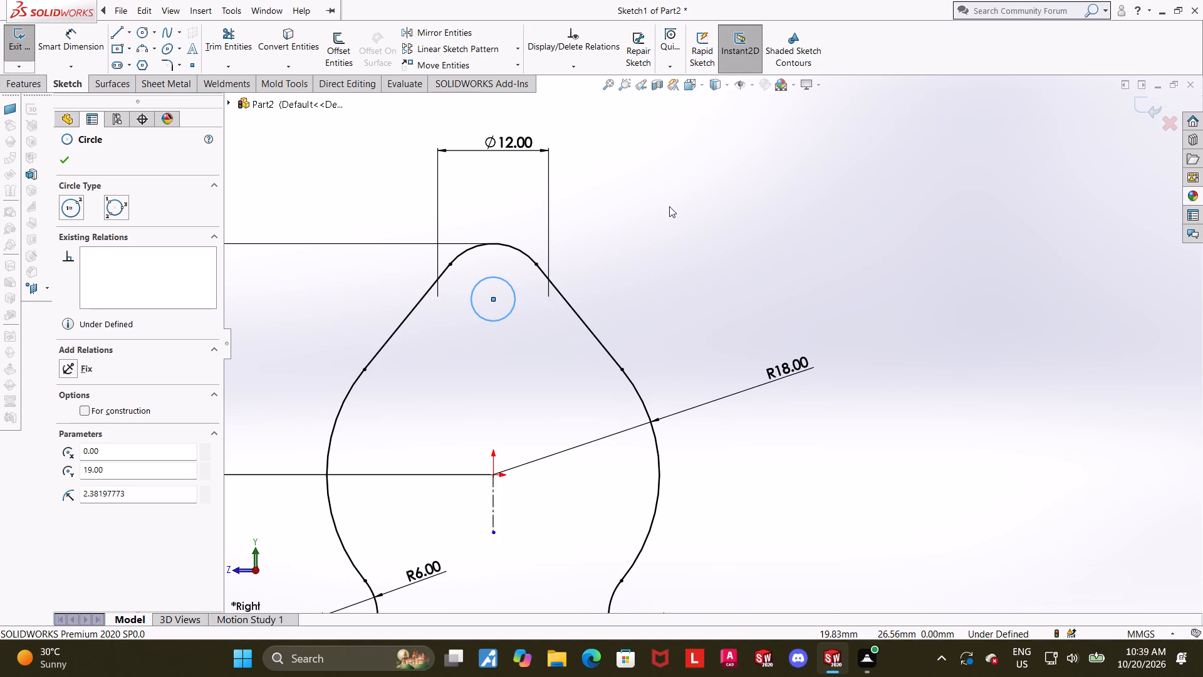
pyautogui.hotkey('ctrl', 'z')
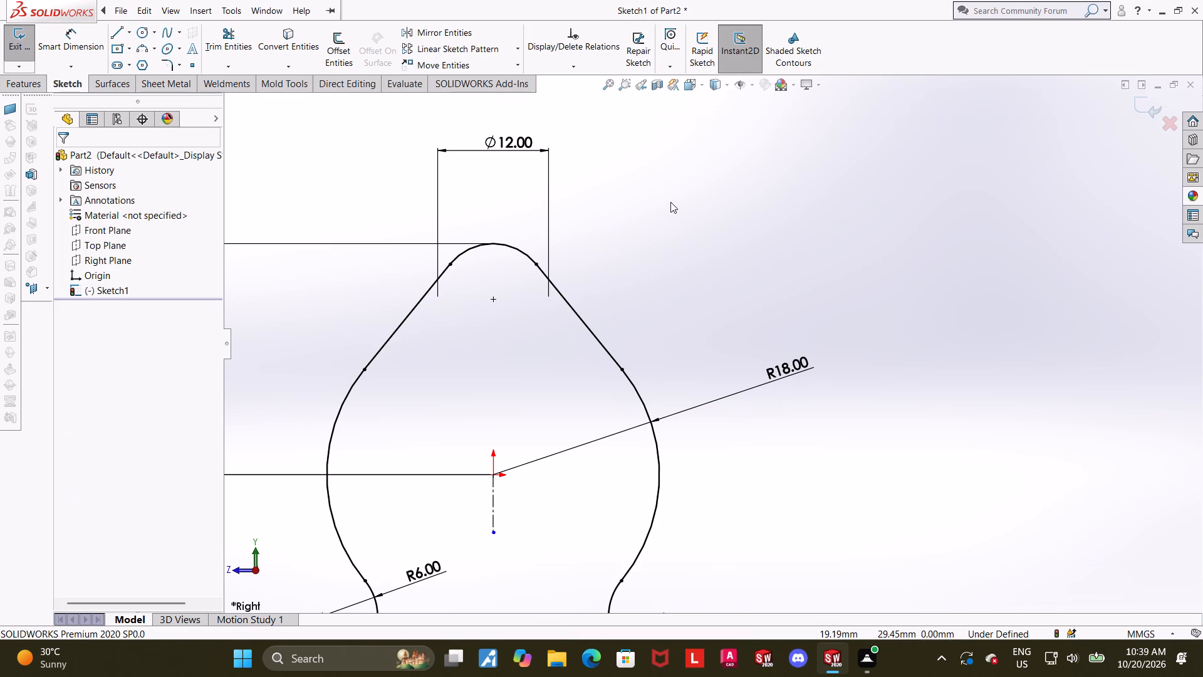
# Examine the under-defined arcs joining the neck to the base.
pyautogui.scroll(3, 582, 434)
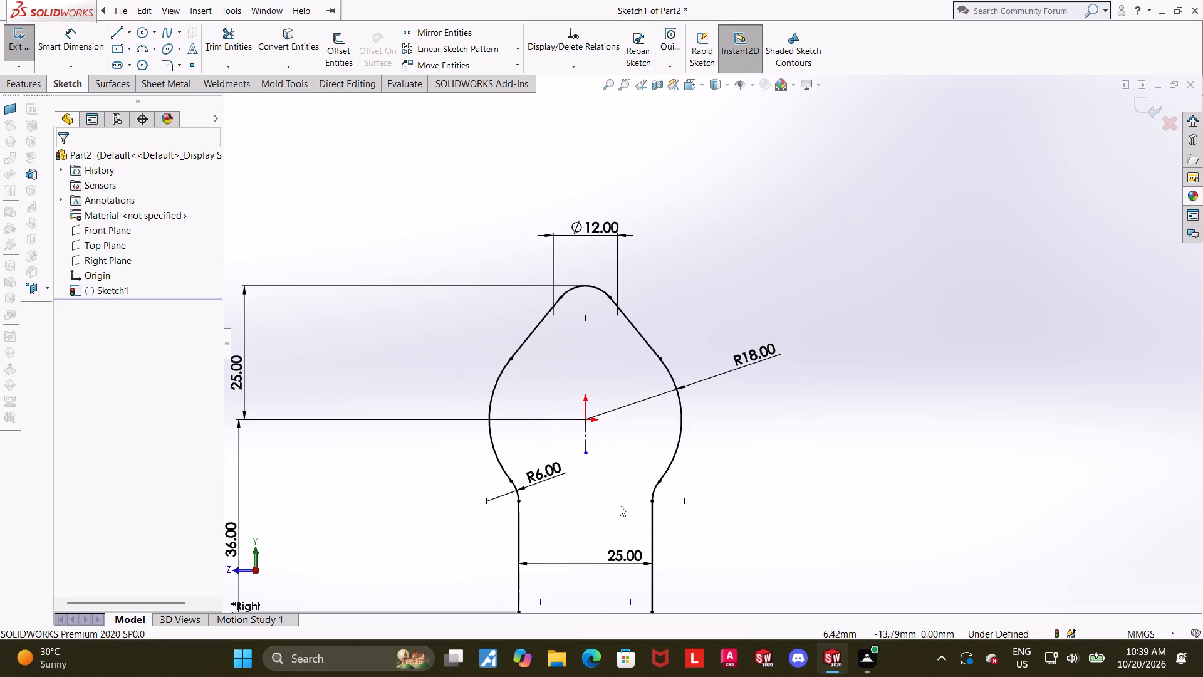
pyautogui.scroll(4, 619, 520)
pyautogui.scroll(3, 666, 543)
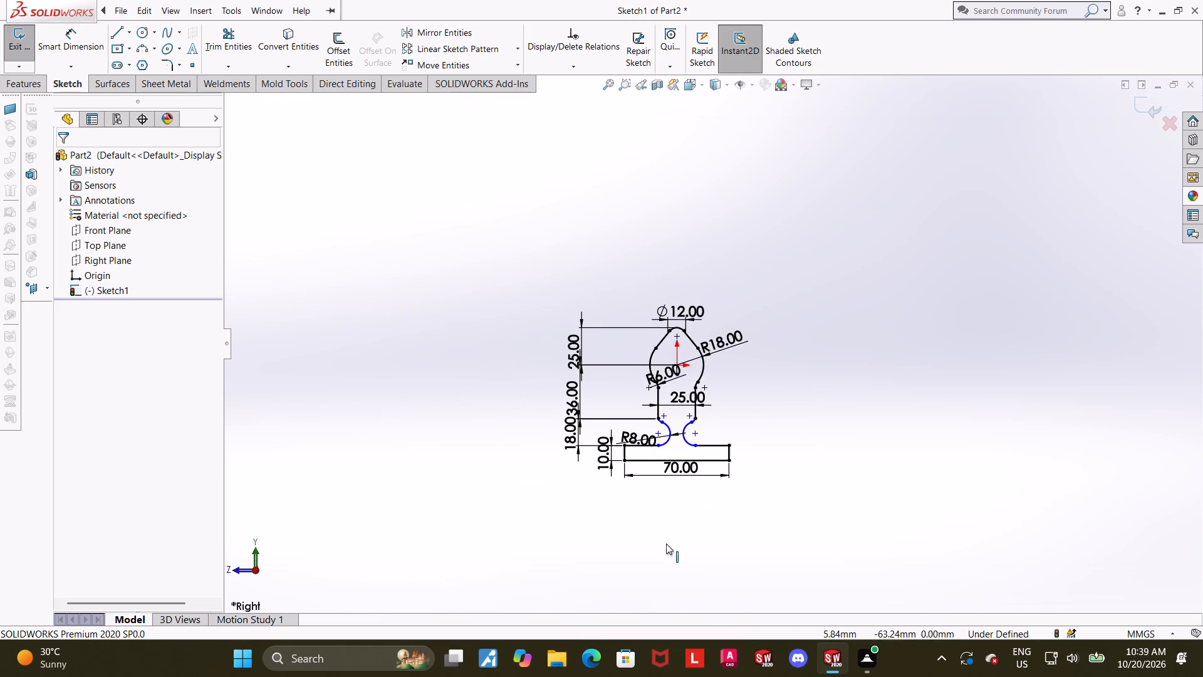
pyautogui.scroll(-3, 699, 475)
pyautogui.scroll(-2, 672, 401)
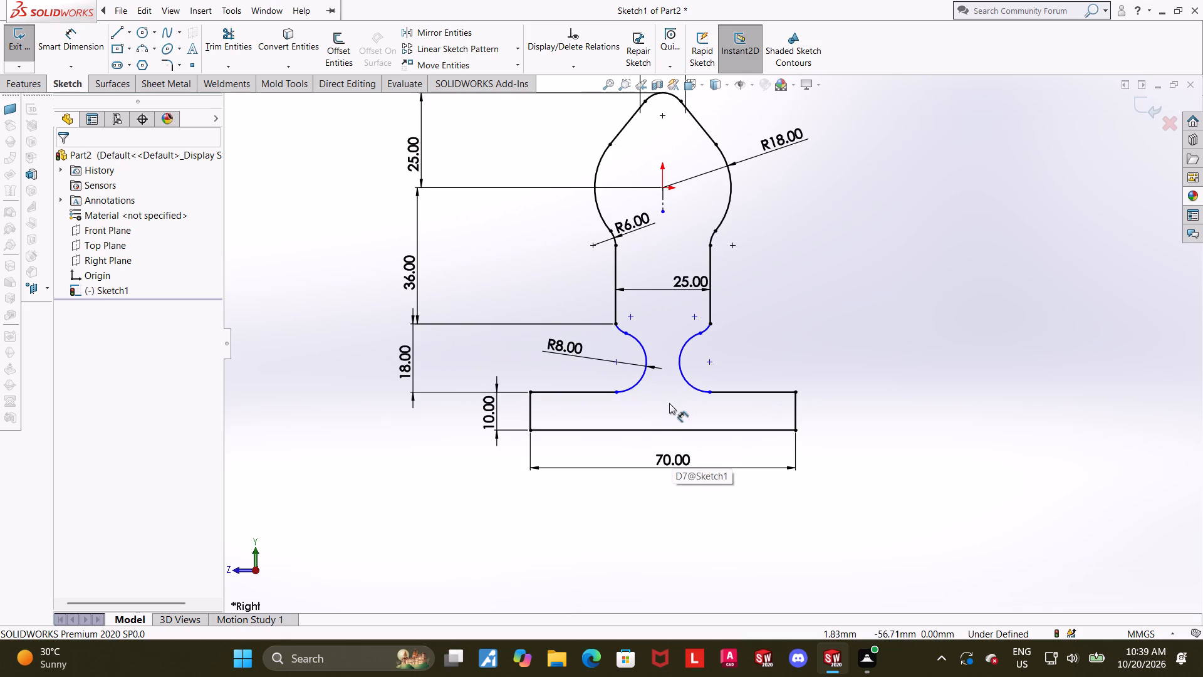
pyautogui.scroll(-1, 669, 404)
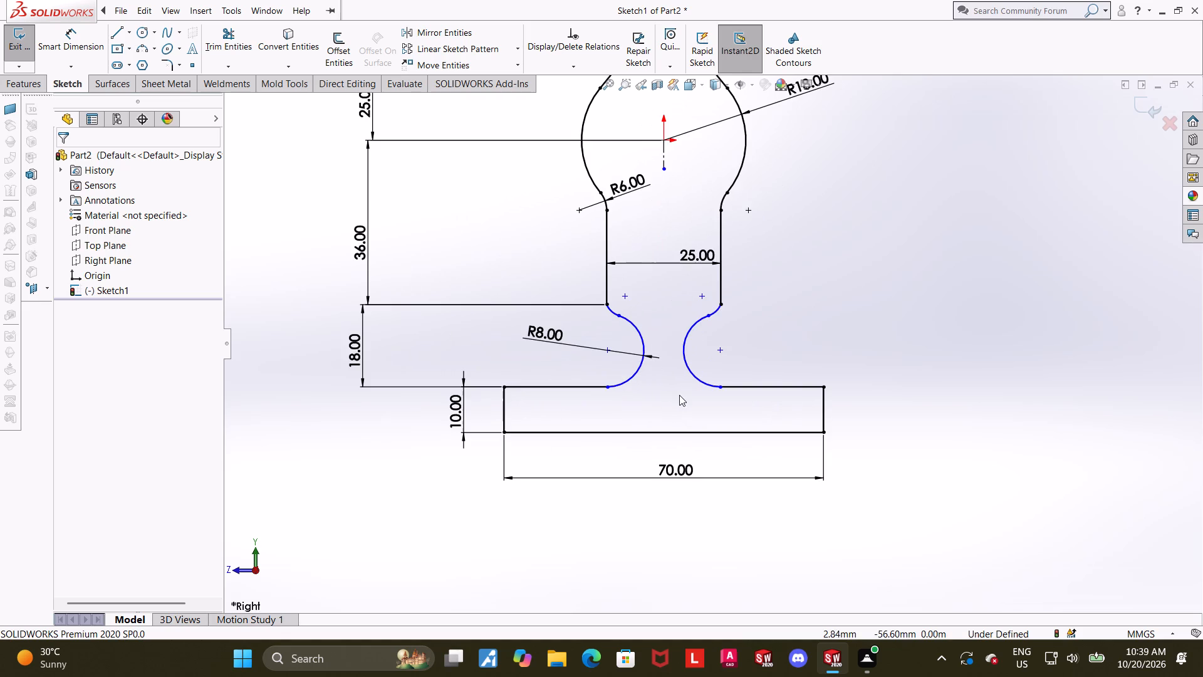
pyautogui.press('Escape')
pyautogui.click(833, 325)
pyautogui.scroll(-3, 736, 362)
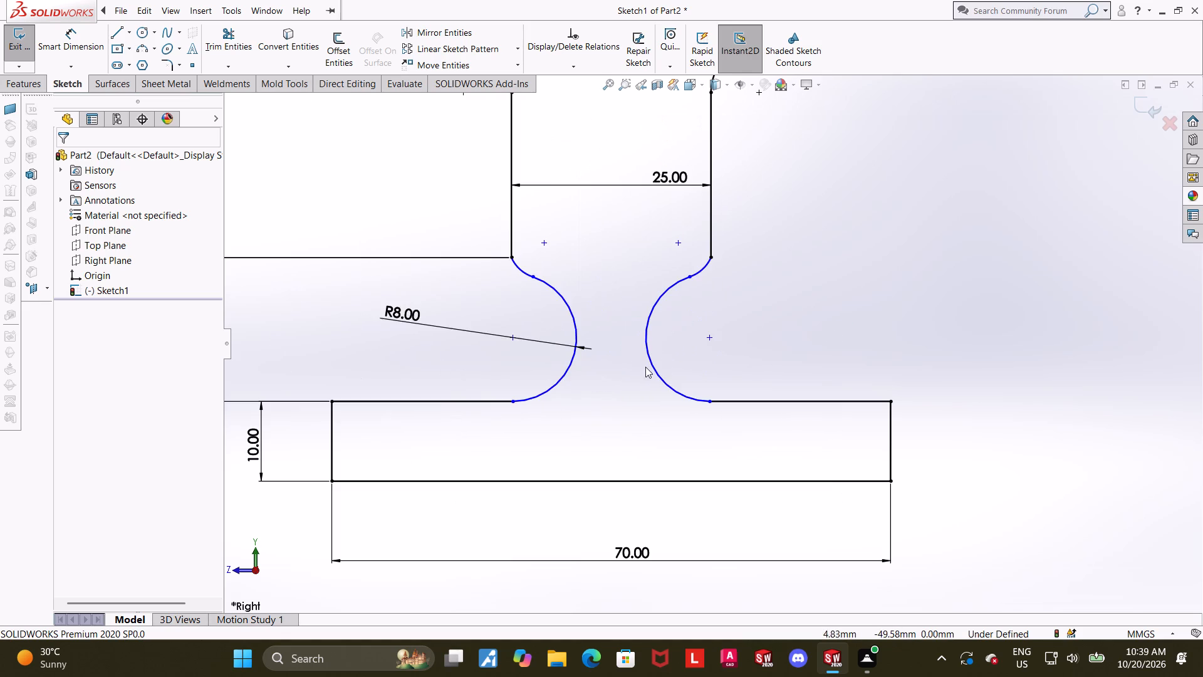
pyautogui.click(580, 413)
pyautogui.scroll(3, 581, 330)
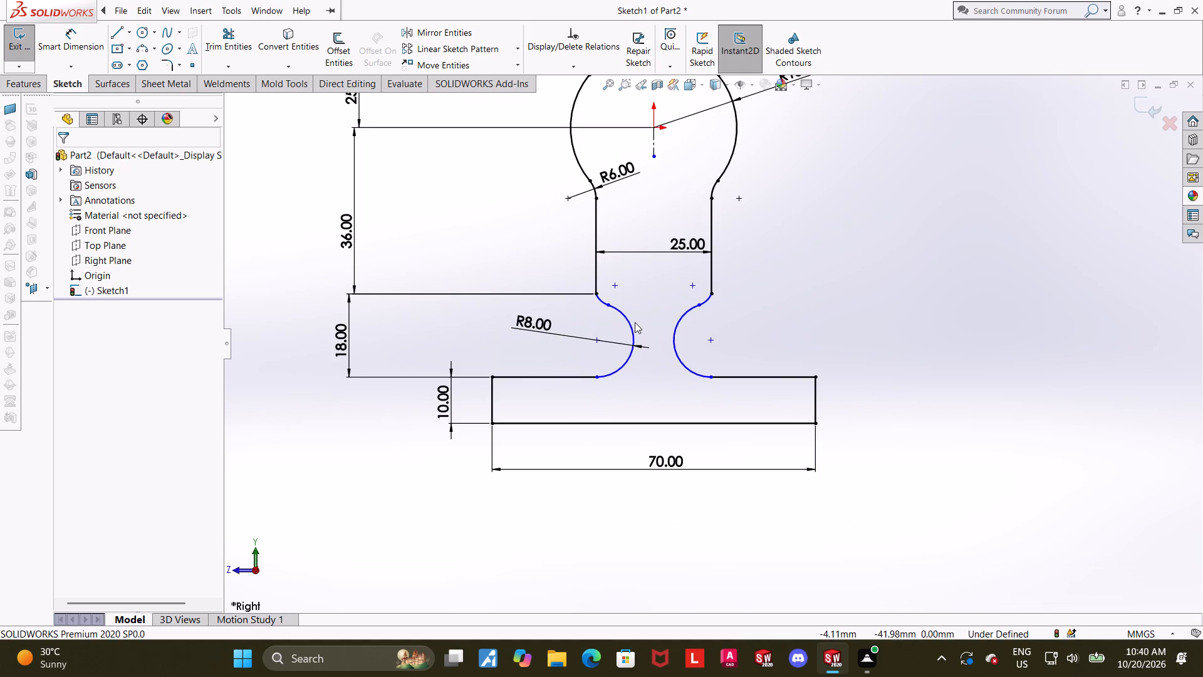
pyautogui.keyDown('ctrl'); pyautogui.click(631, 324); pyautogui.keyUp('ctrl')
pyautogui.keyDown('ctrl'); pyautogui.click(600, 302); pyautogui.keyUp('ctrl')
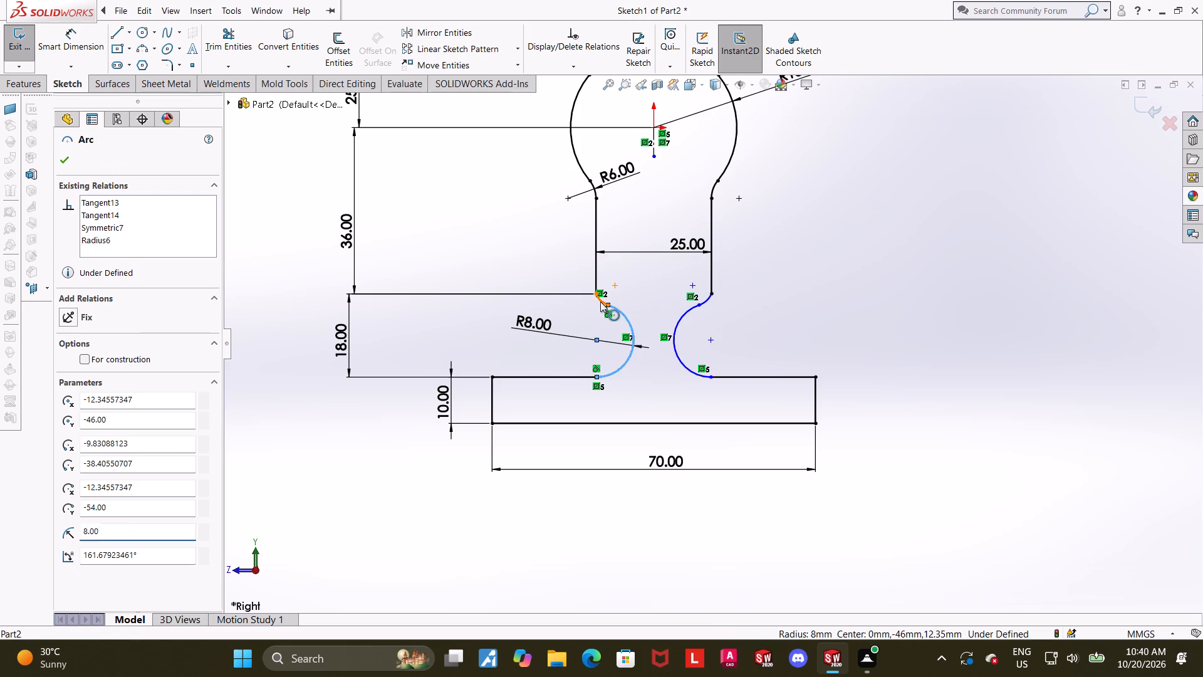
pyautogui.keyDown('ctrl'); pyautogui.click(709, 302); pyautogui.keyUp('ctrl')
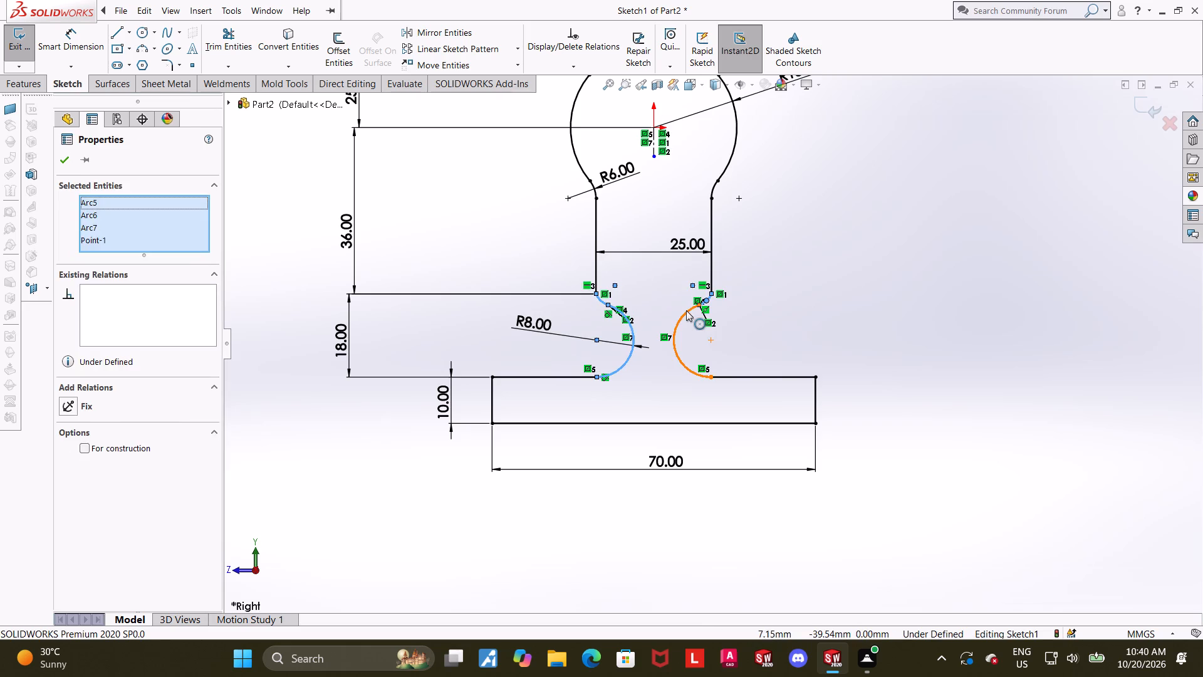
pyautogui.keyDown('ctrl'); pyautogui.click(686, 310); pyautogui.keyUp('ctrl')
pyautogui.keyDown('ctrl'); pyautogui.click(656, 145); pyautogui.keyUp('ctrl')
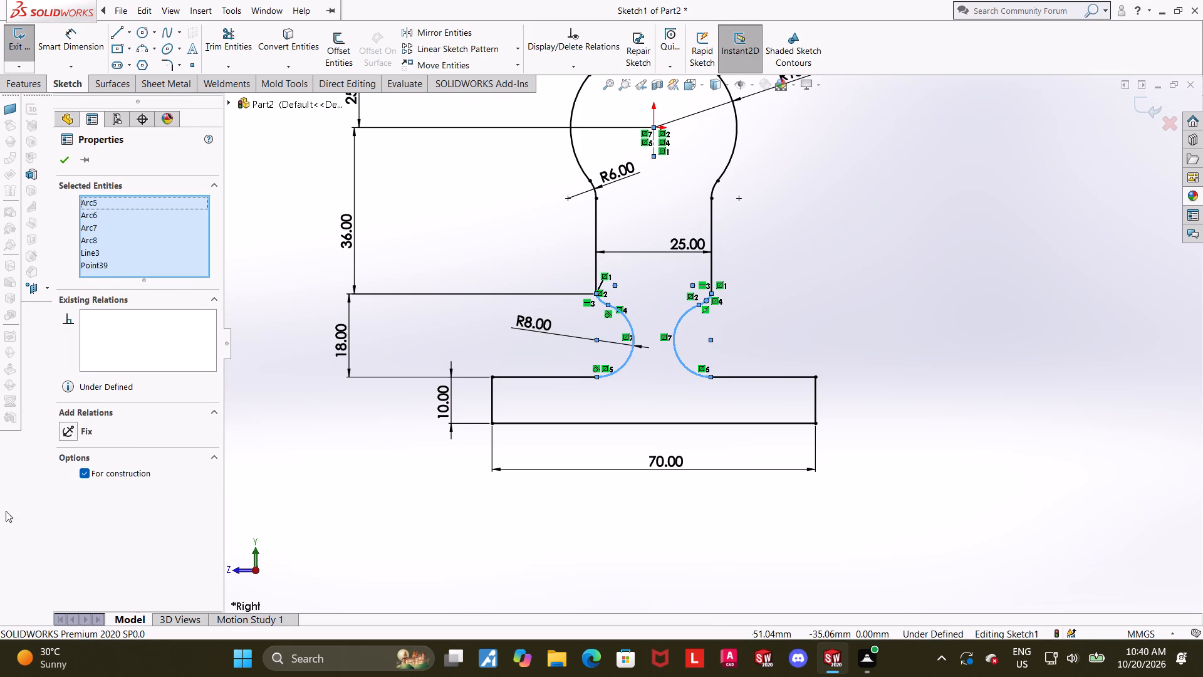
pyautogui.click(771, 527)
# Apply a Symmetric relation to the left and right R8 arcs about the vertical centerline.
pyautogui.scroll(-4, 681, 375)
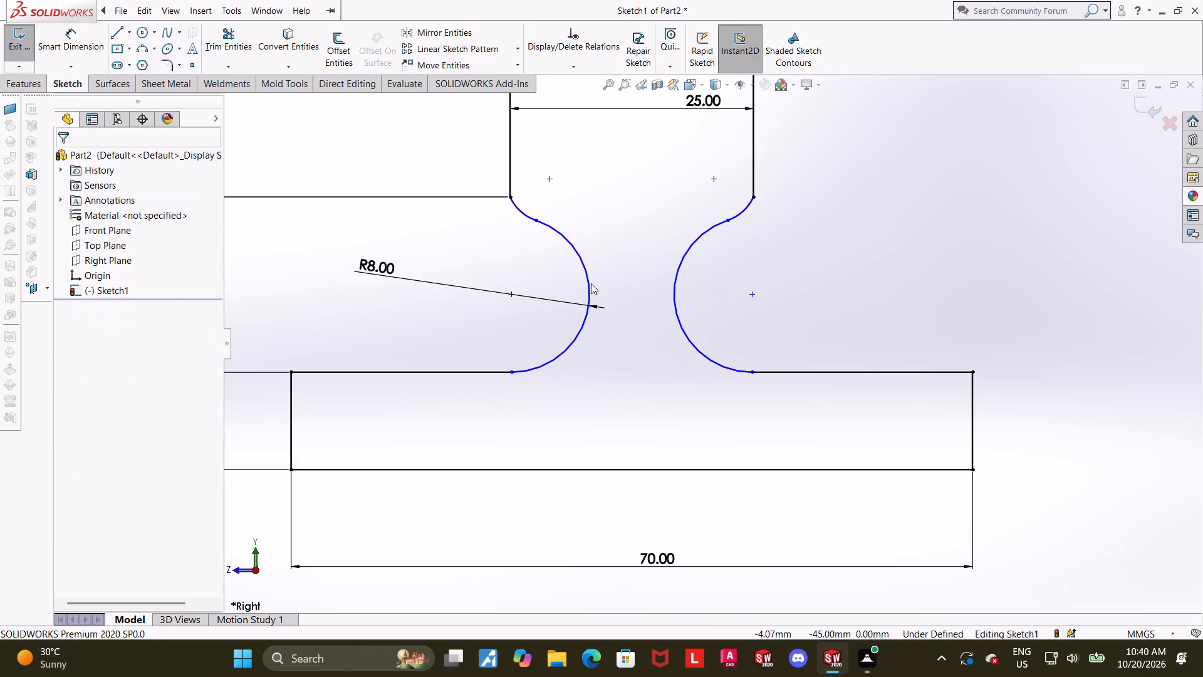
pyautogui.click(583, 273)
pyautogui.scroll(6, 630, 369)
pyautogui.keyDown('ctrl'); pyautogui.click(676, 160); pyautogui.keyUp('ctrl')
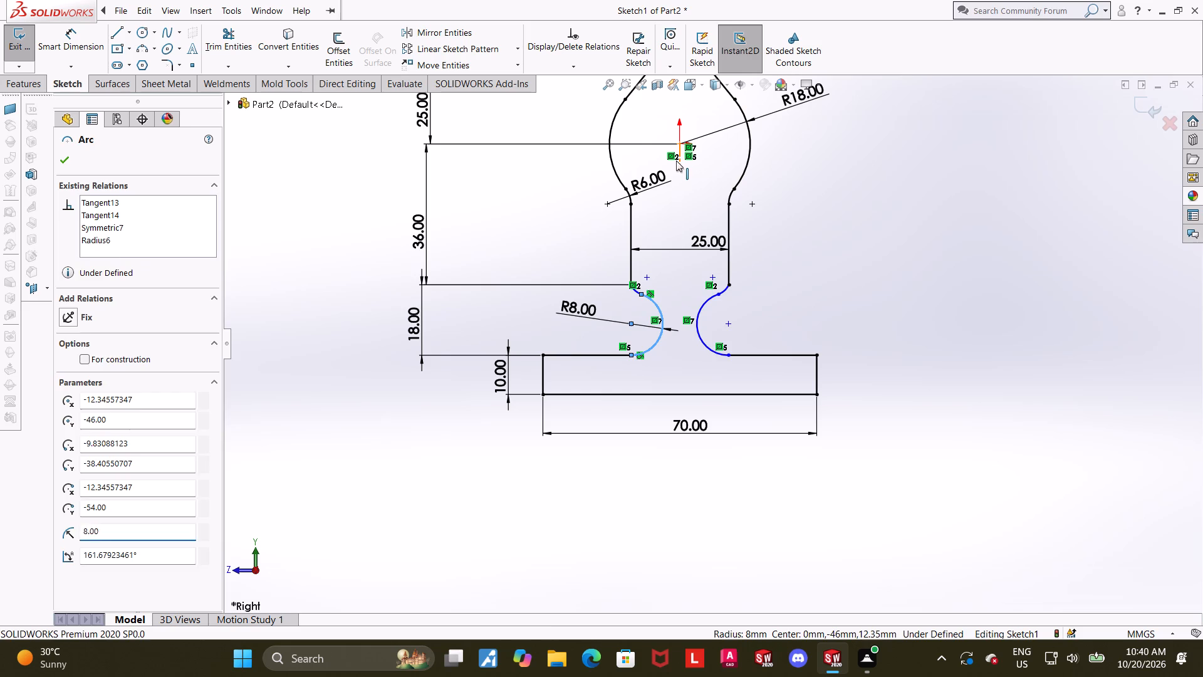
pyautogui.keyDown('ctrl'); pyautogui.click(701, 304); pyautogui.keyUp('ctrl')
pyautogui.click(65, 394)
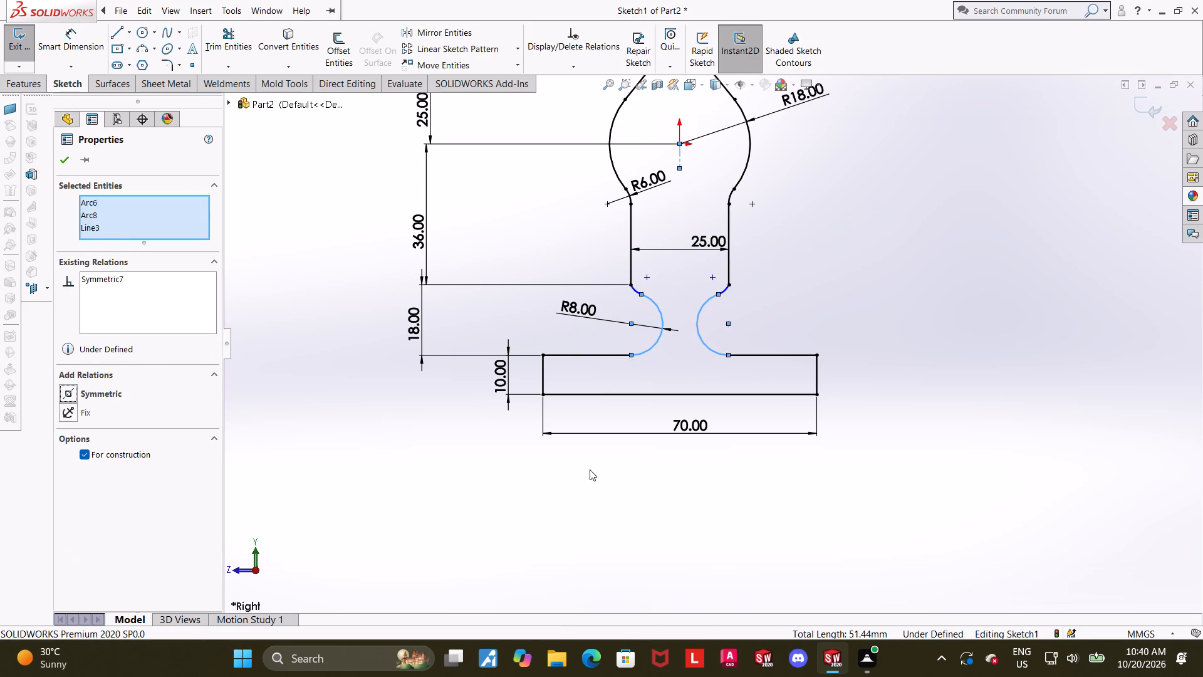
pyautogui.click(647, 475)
# Test whether the left R8 arc can still be moved sideways.
pyautogui.scroll(-1, 848, 295)
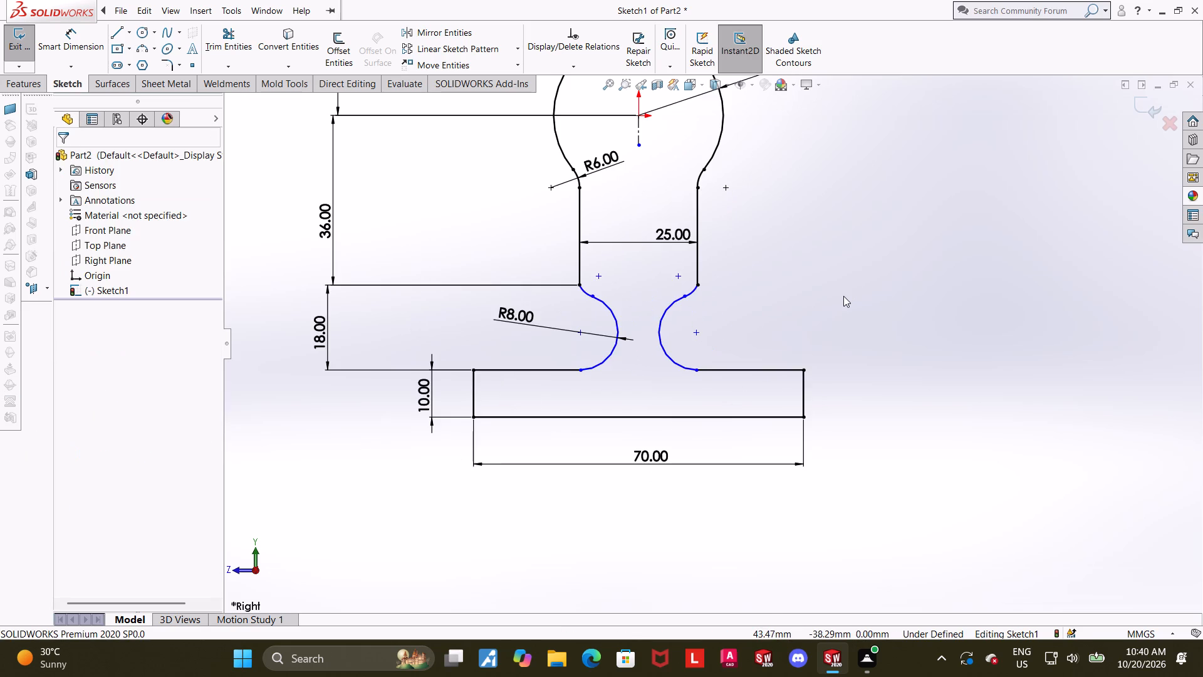
pyautogui.scroll(-1, 820, 303)
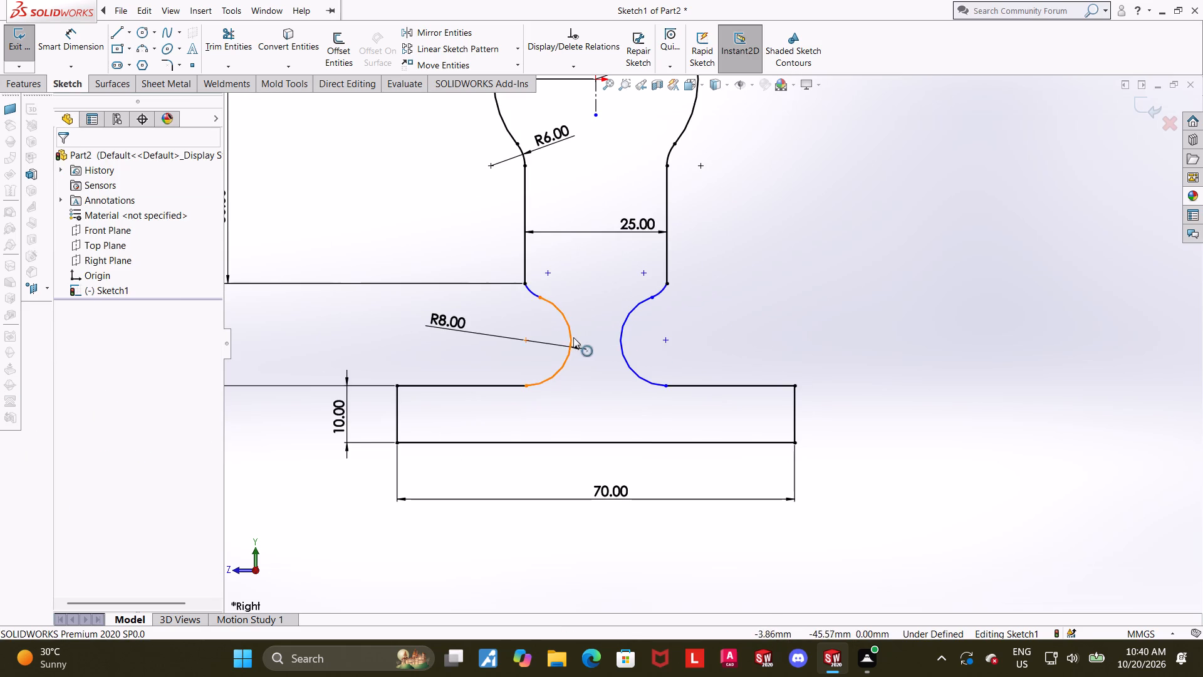
pyautogui.moveTo(570, 336); pyautogui.dragTo(541, 336)
pyautogui.click(743, 336)
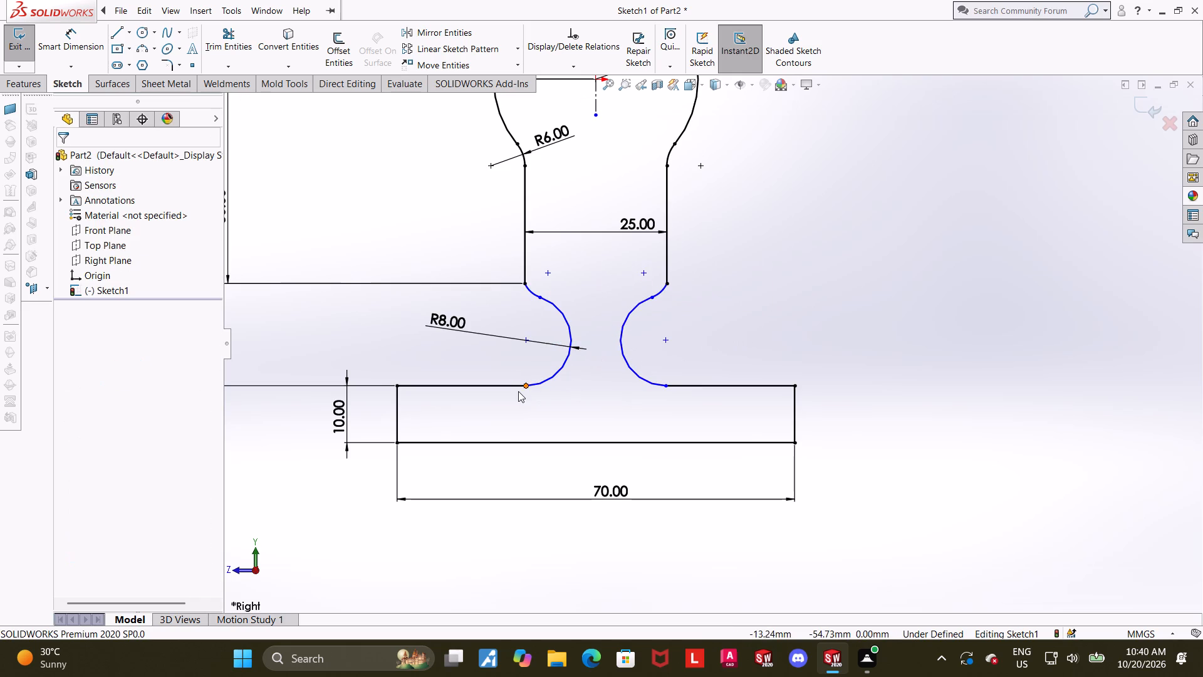
# Examine the relations between the left R8 arc and the base's top edge, and inspect the under-defined arcs across the profile.
pyautogui.click(518, 384)
pyautogui.keyDown('ctrl'); pyautogui.click(539, 383); pyautogui.keyUp('ctrl')
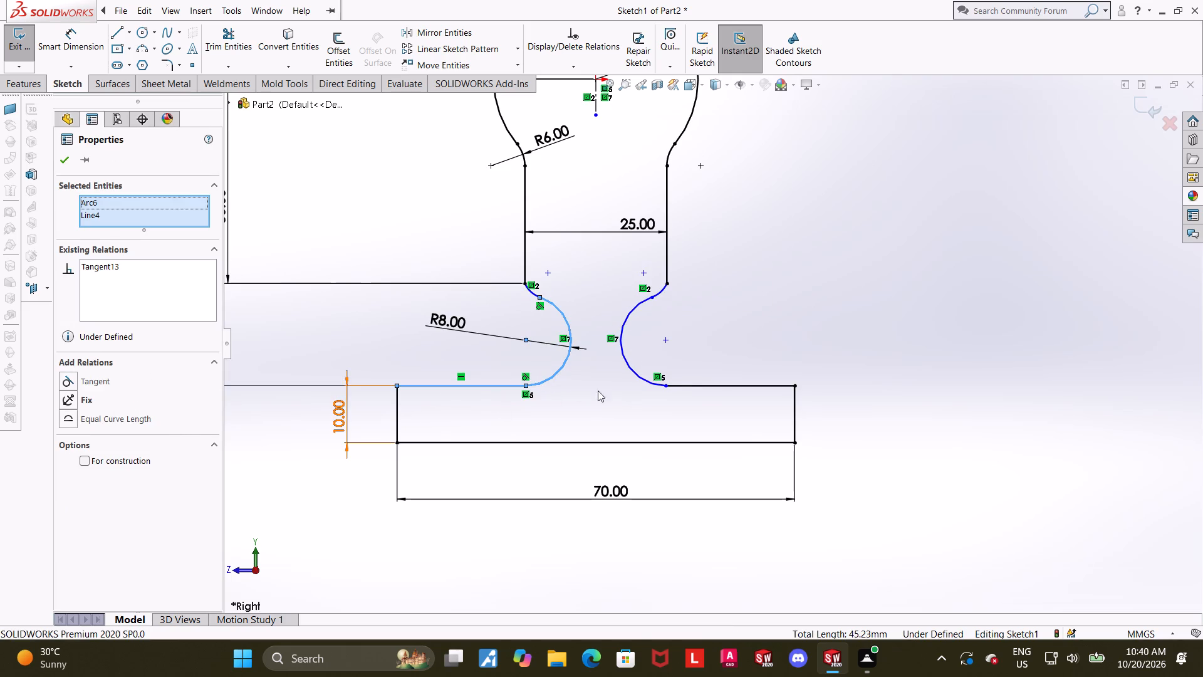
pyautogui.click(778, 332)
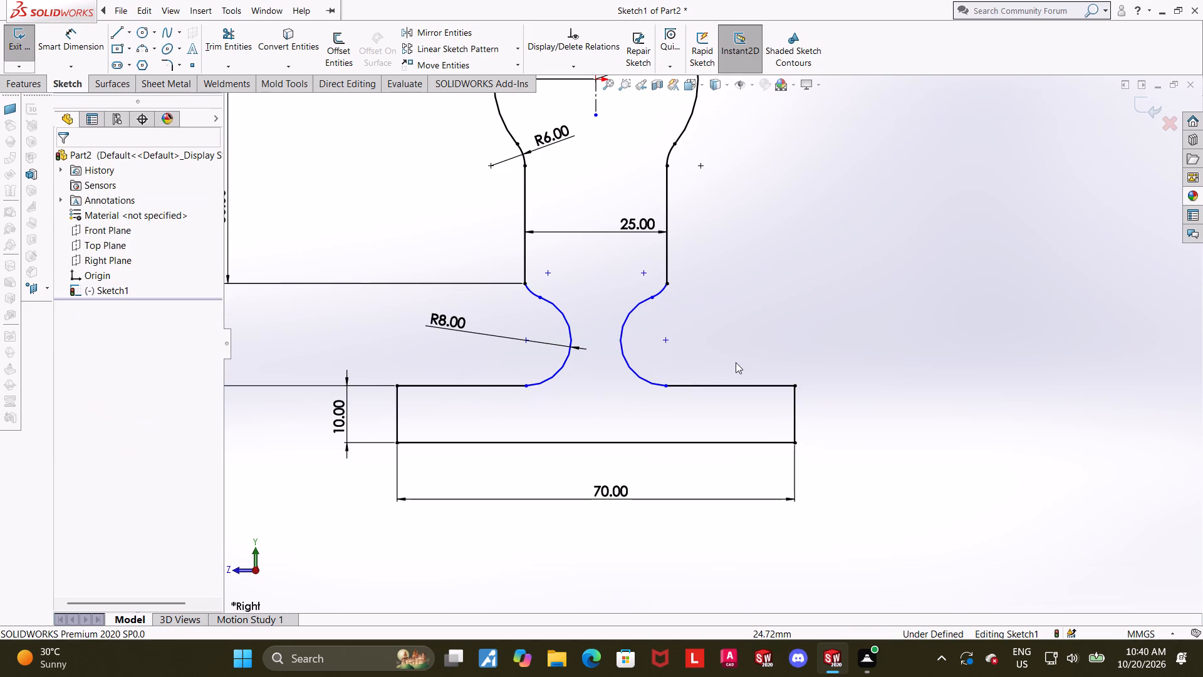
pyautogui.scroll(2, 736, 362)
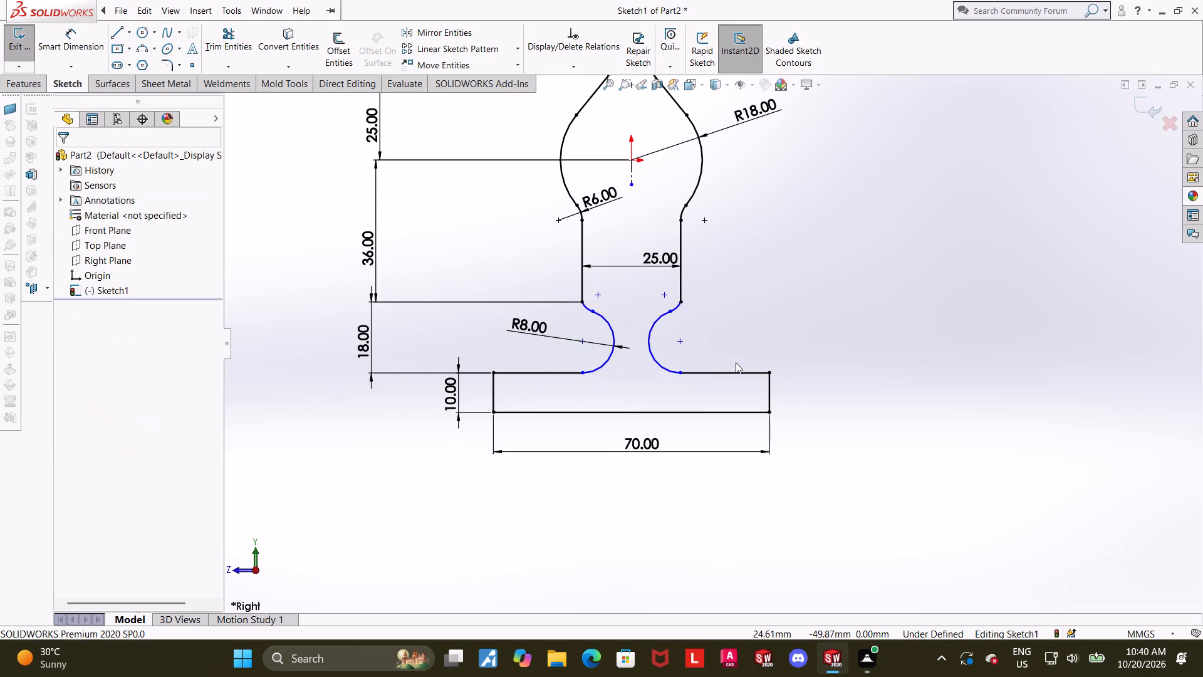
pyautogui.scroll(-1, 736, 362)
pyautogui.scroll(3, 736, 362)
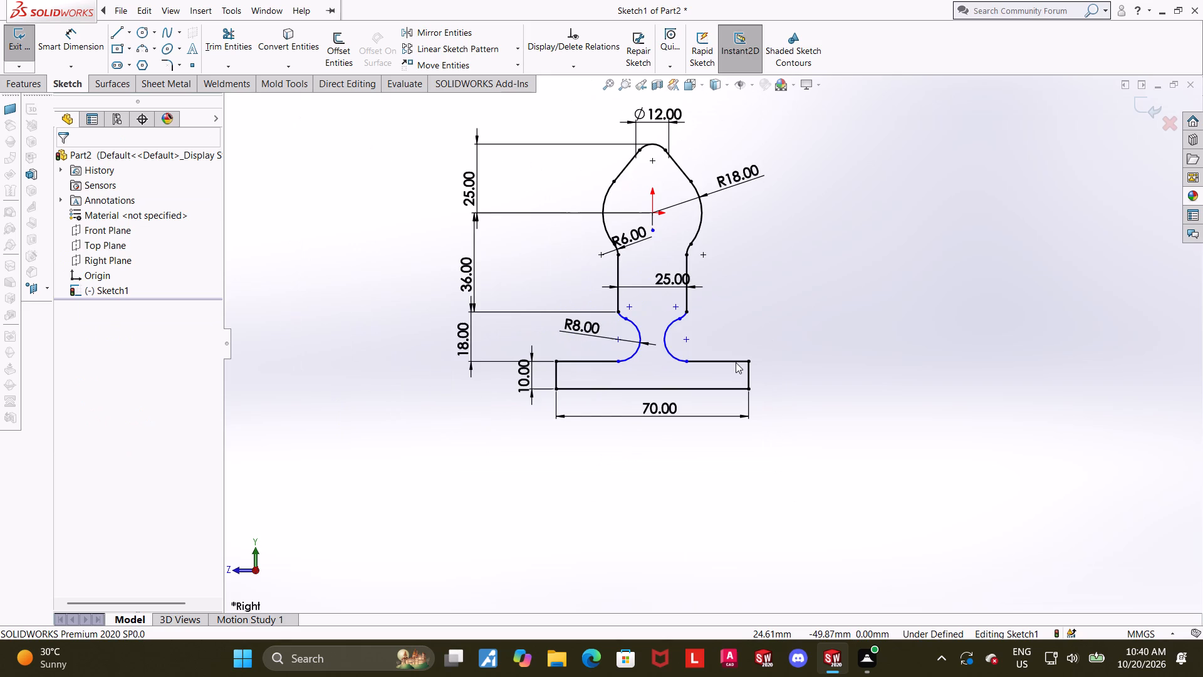
pyautogui.scroll(-1, 736, 362)
pyautogui.scroll(2, 736, 362)
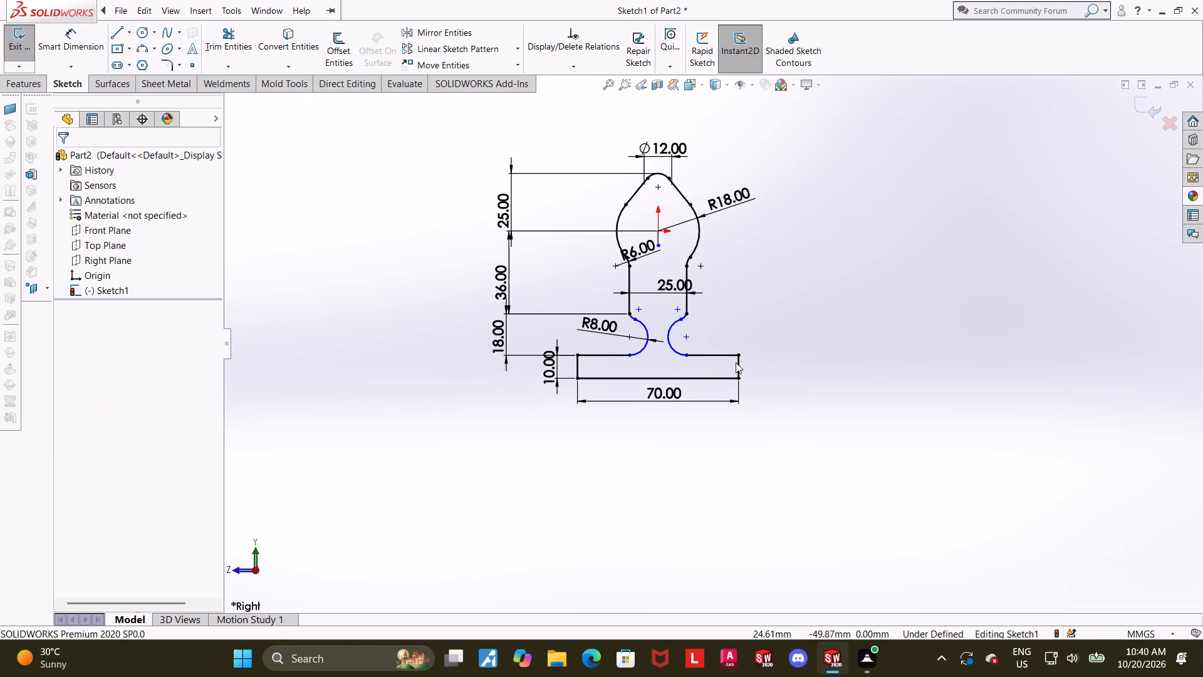
pyautogui.scroll(-1, 736, 362)
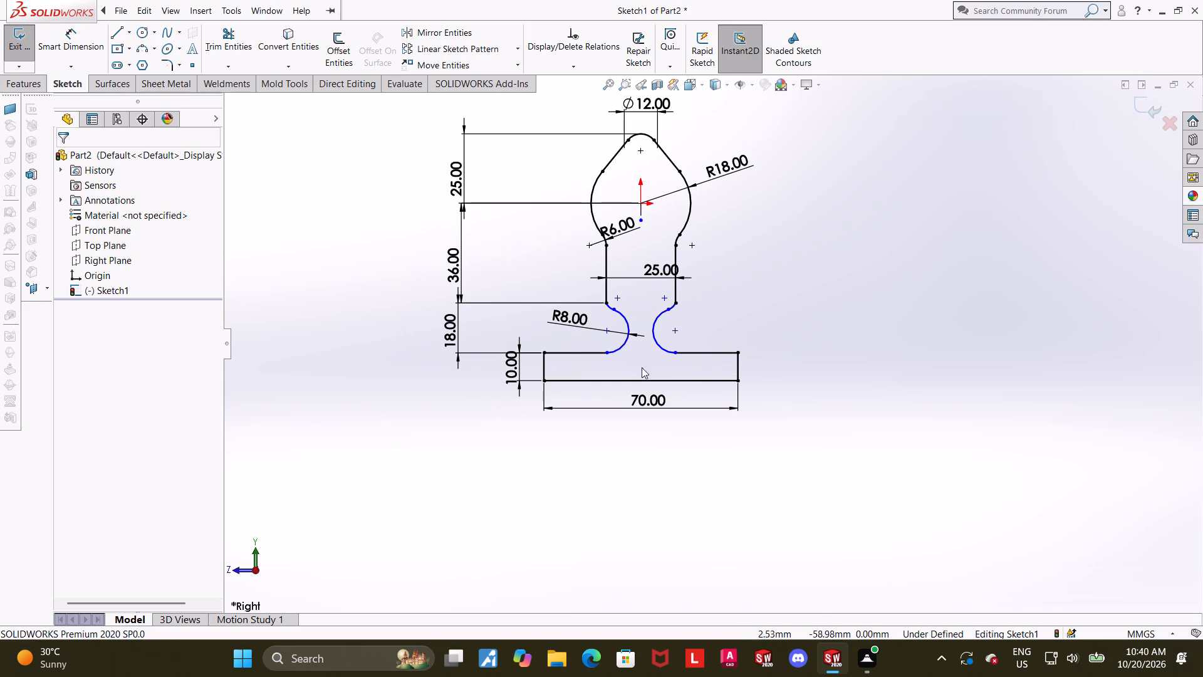
pyautogui.scroll(-3, 648, 366)
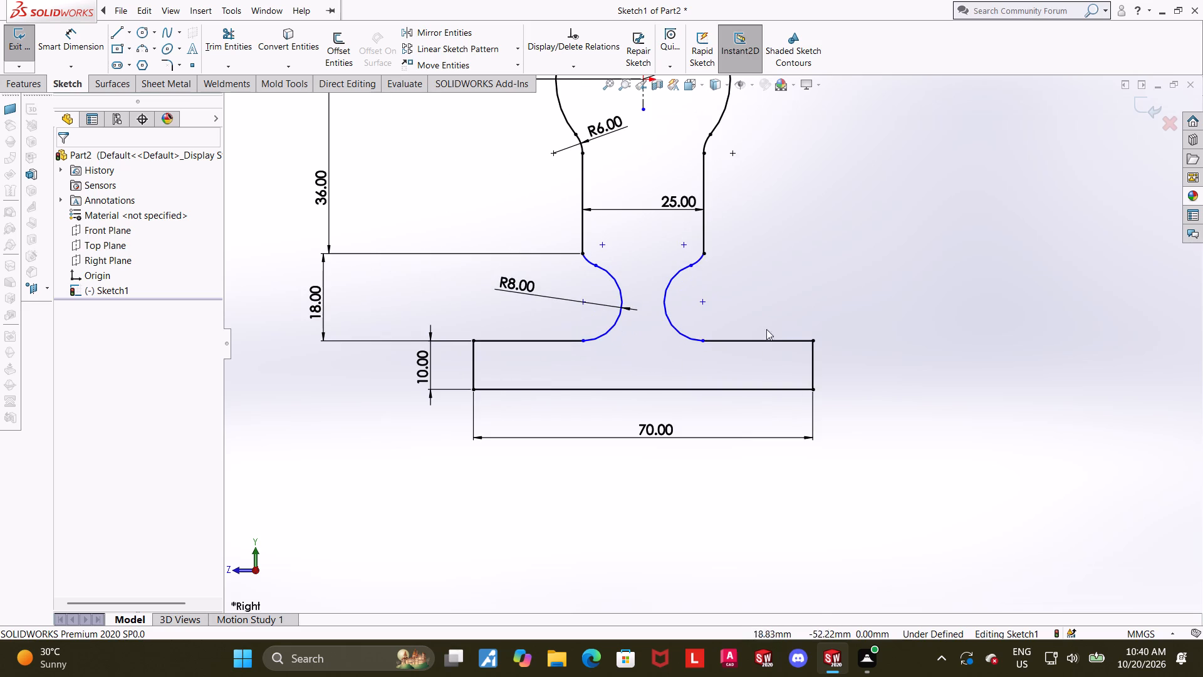
pyautogui.scroll(-1, 747, 322)
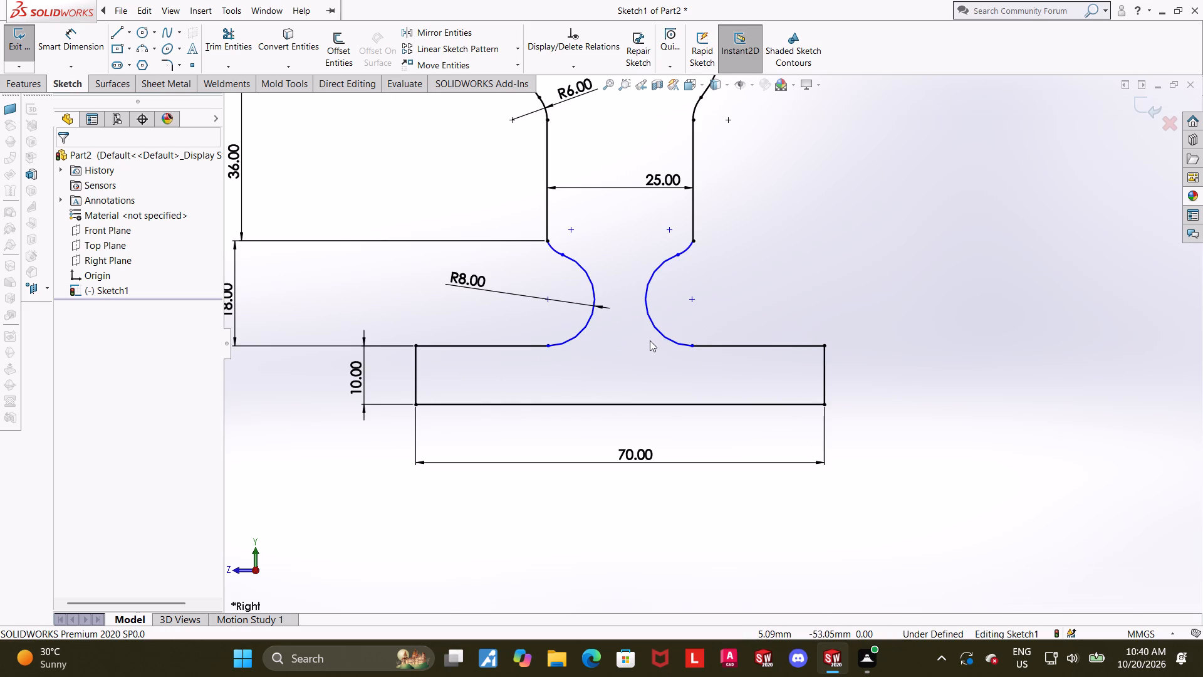
pyautogui.scroll(-1, 650, 340)
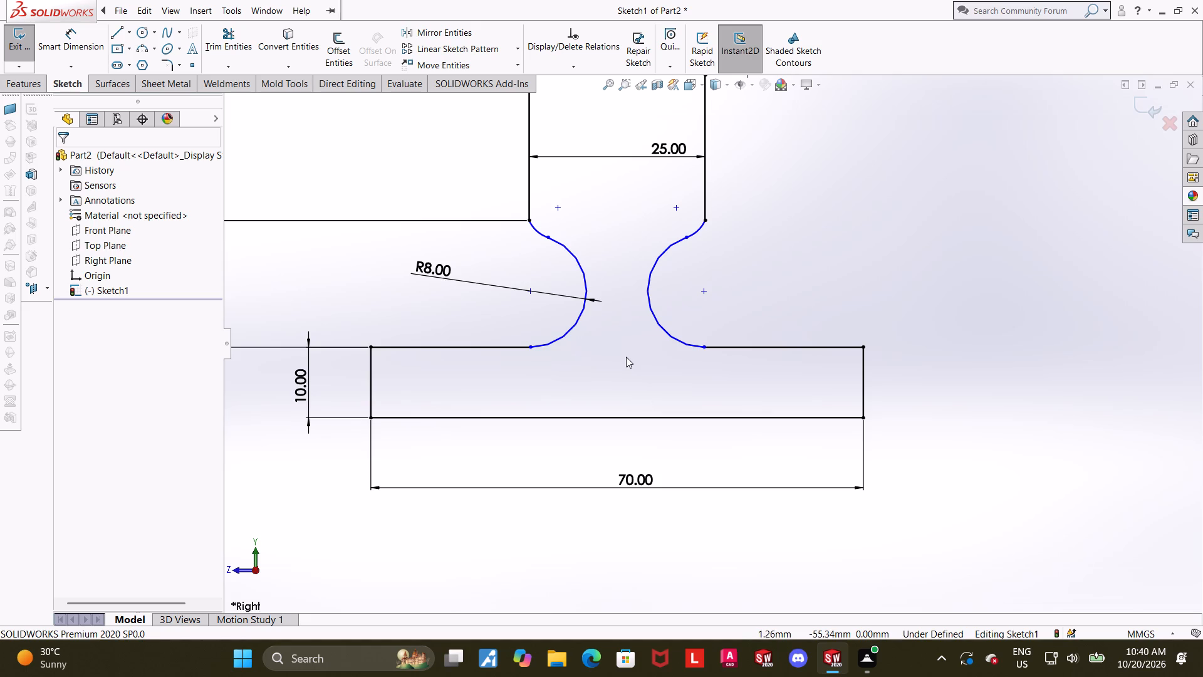
pyautogui.scroll(1, 626, 357)
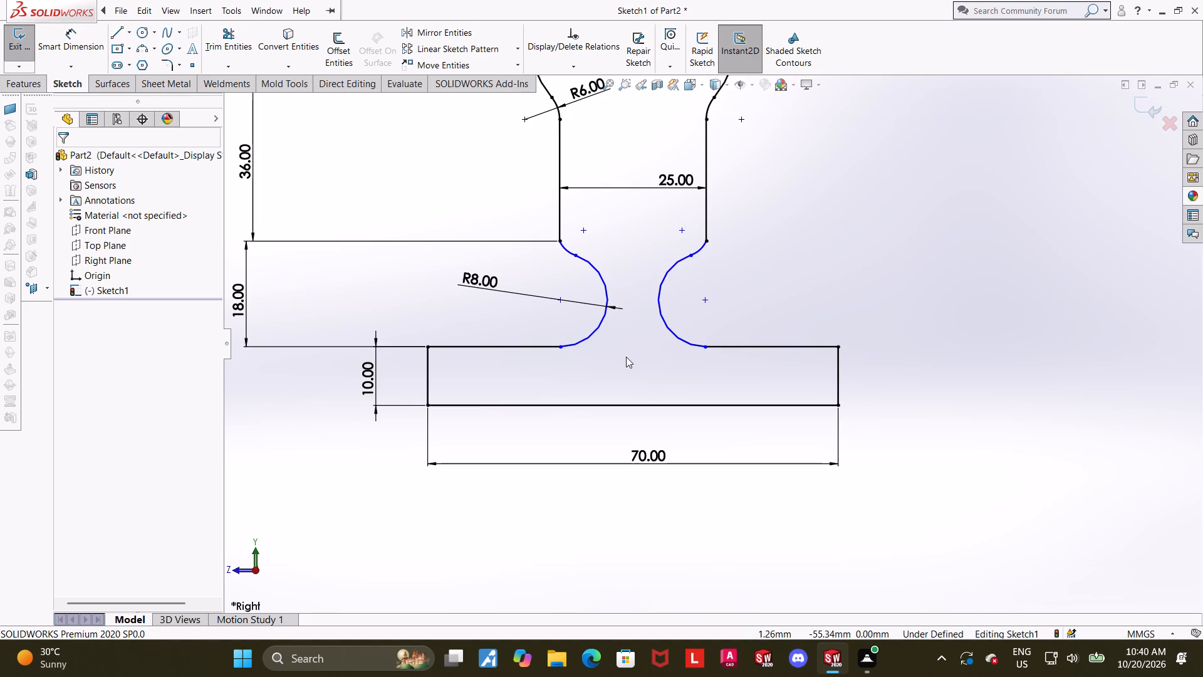
# Test whether the left R8 arc can still be moved sideways.
pyautogui.moveTo(606, 285); pyautogui.dragTo(568, 284)
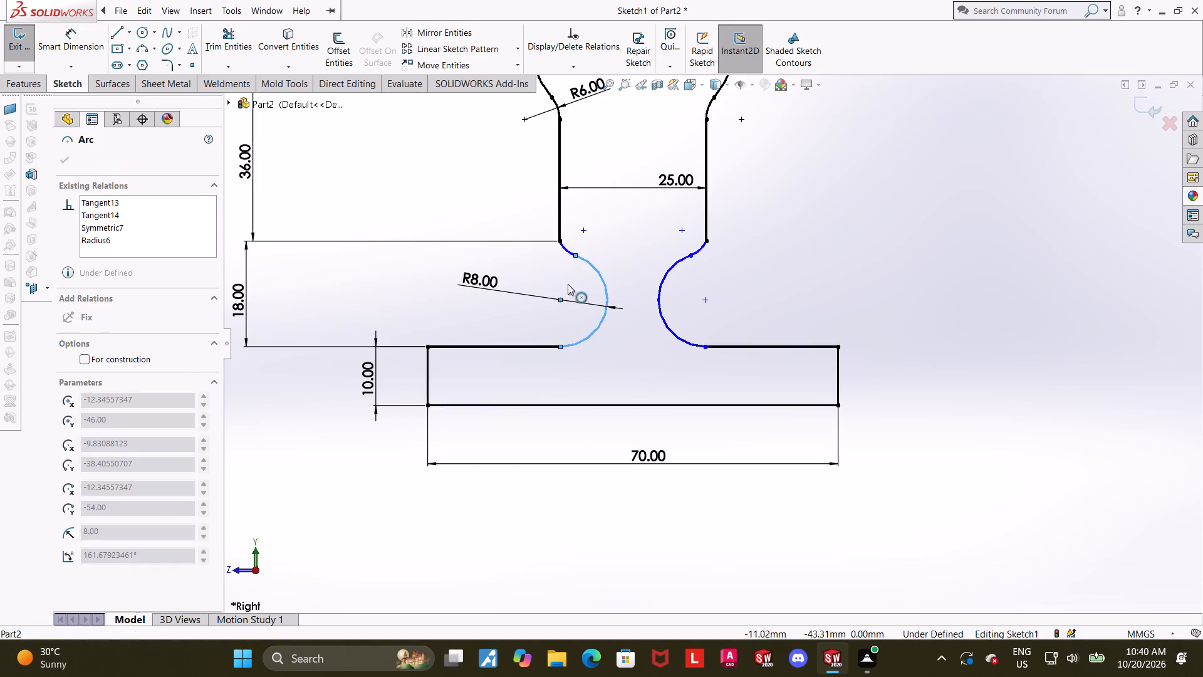
pyautogui.moveTo(568, 284); pyautogui.dragTo(567, 284)
pyautogui.click(567, 275)
pyautogui.scroll(-1, 632, 228)
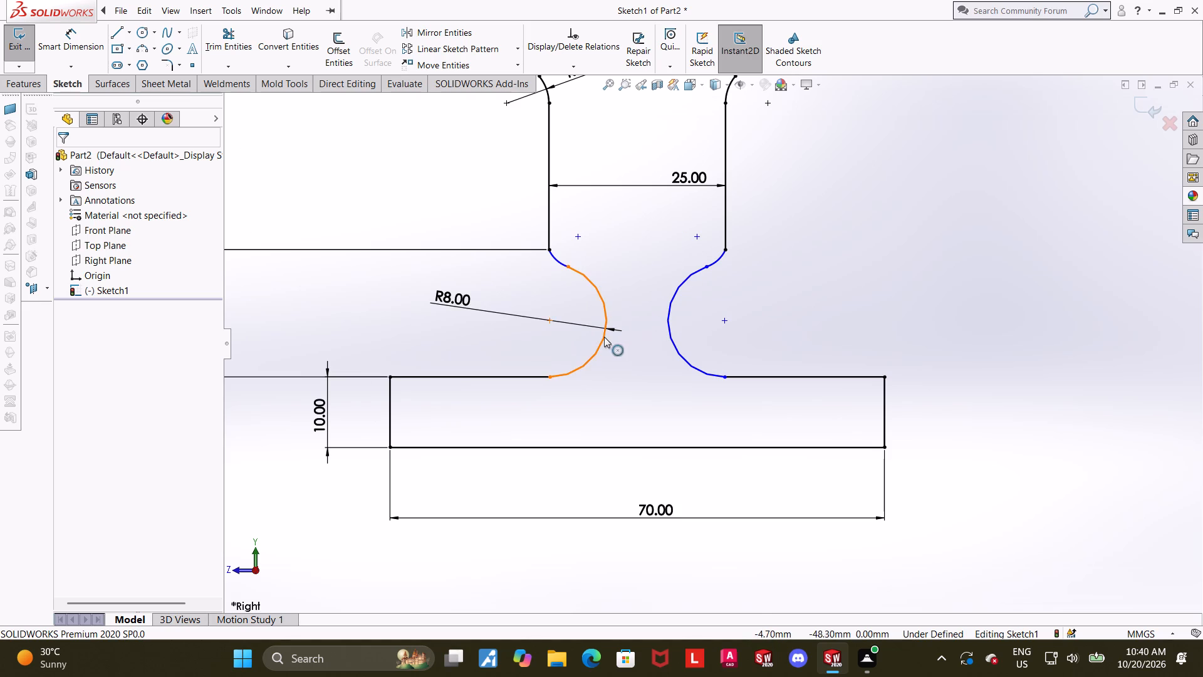
# Trim away both R8 arcs and the two small arcs joining them to the lower ends of the neck lines.
pyautogui.click(240, 46)
pyautogui.moveTo(784, 305); pyautogui.dragTo(610, 312)
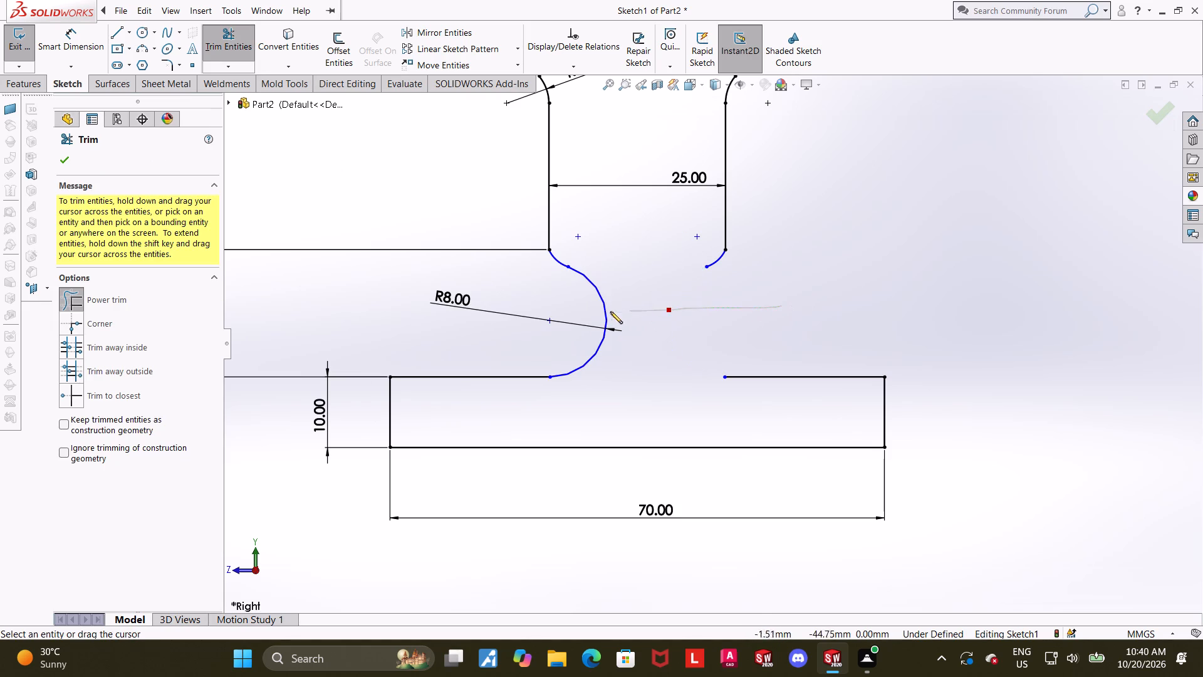
pyautogui.moveTo(610, 312); pyautogui.dragTo(561, 310)
pyautogui.press('Escape')
pyautogui.press('Escape')
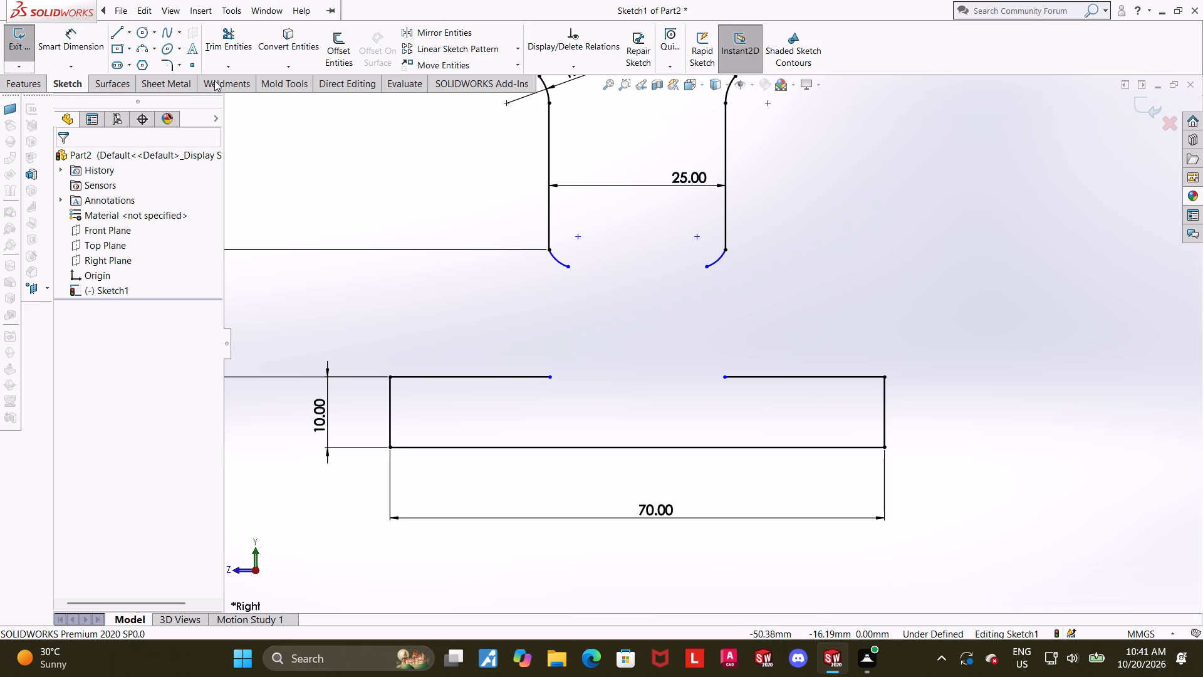
pyautogui.click(229, 31)
pyautogui.click(242, 49)
pyautogui.moveTo(568, 258); pyautogui.dragTo(544, 261)
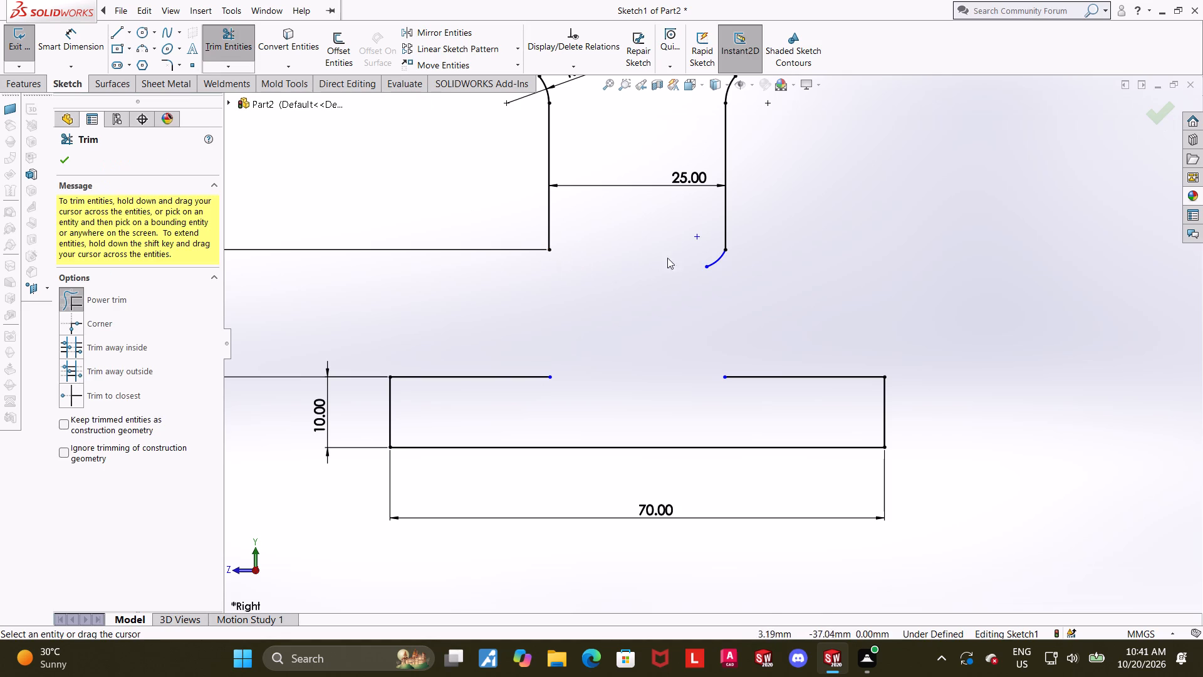
pyautogui.moveTo(710, 256); pyautogui.dragTo(724, 266)
pyautogui.press('Escape')
pyautogui.press('Escape')
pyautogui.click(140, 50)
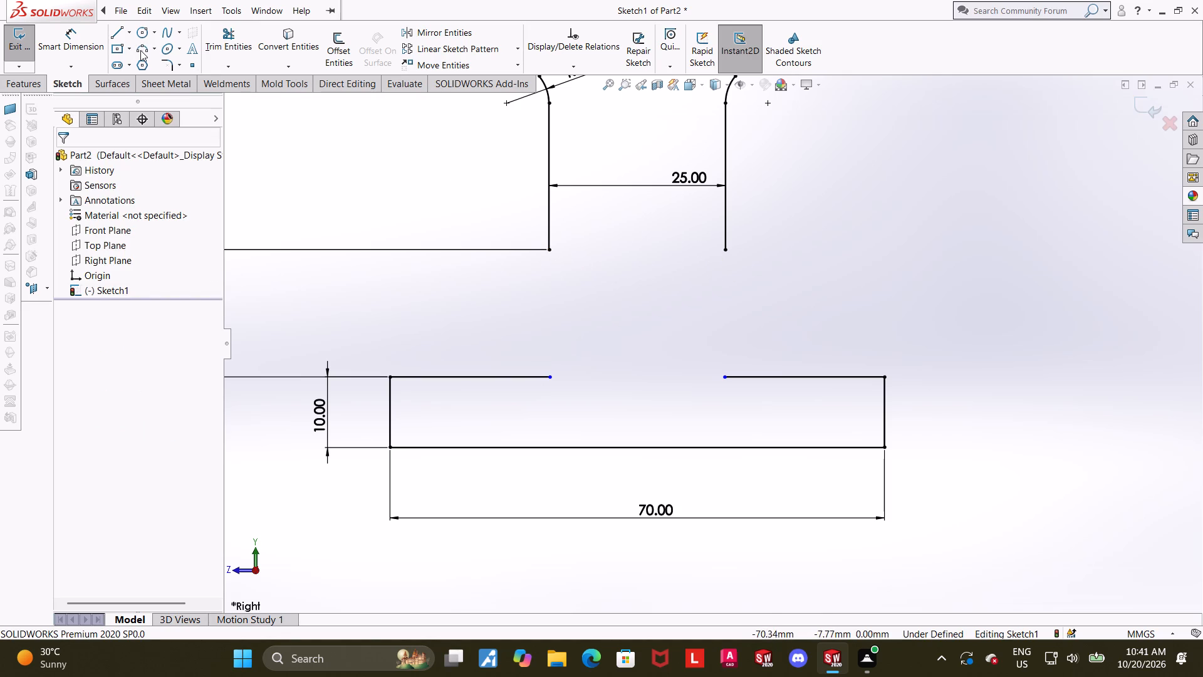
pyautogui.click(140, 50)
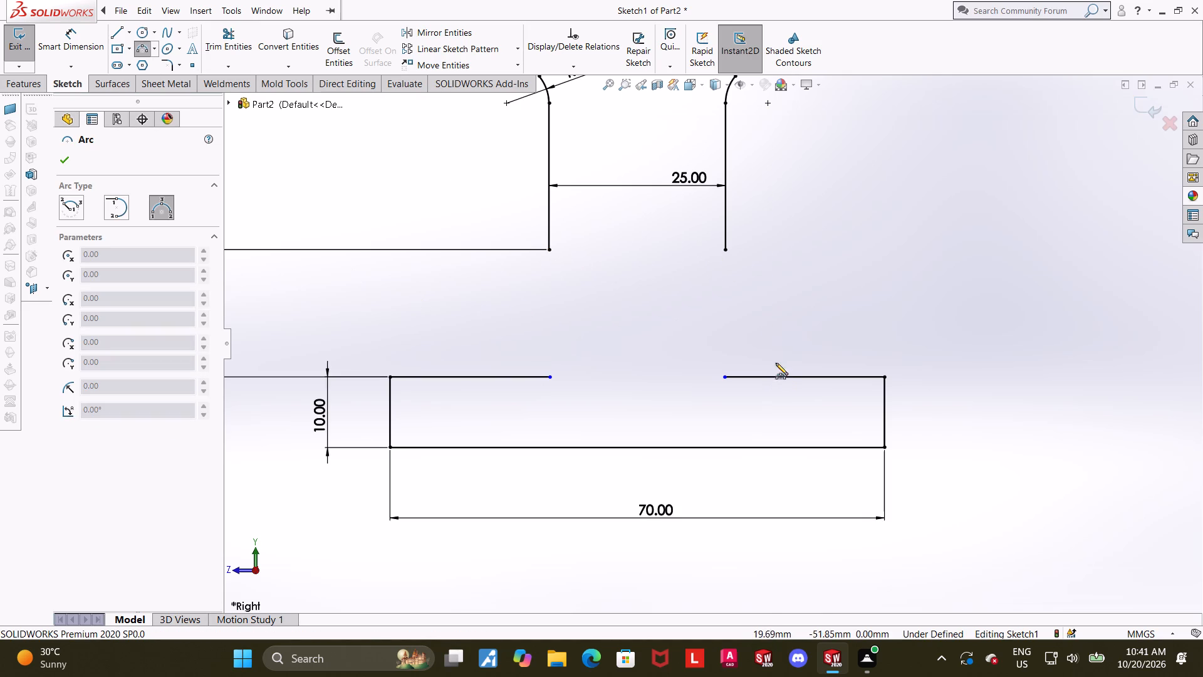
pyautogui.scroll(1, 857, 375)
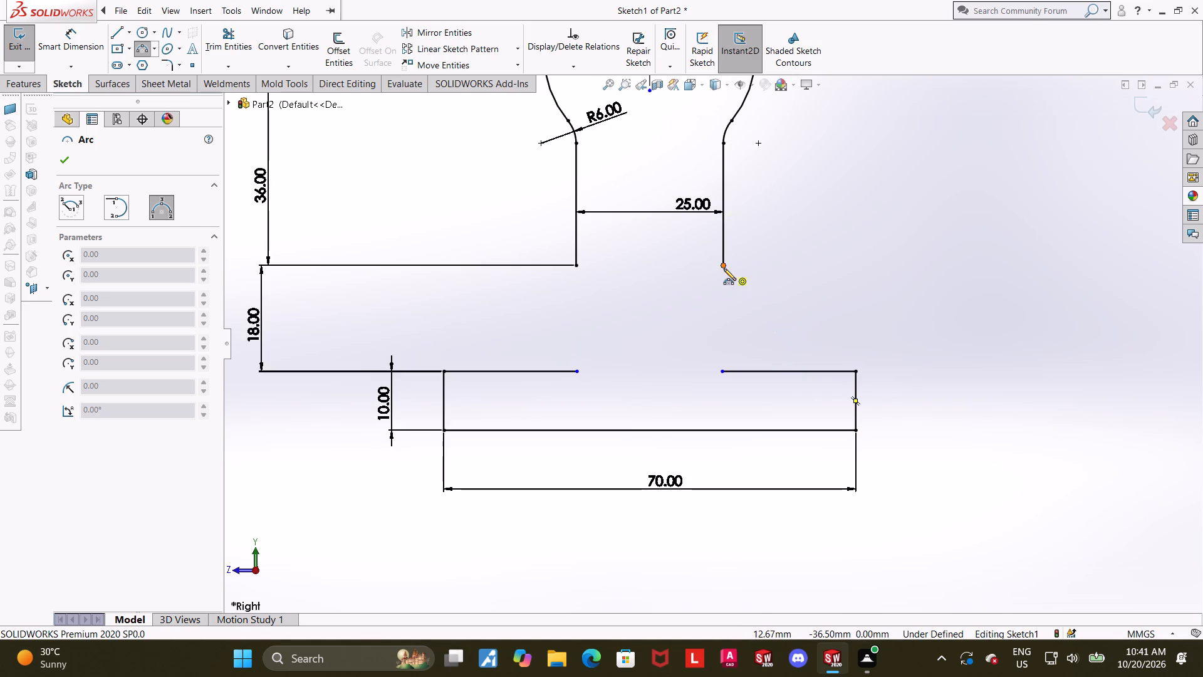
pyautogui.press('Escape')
# Sketch a circle about 13.5 mm in diameter, centred below the vertical centerline and level with the neck lines' lower ends.
pyautogui.scroll(-2, 743, 288)
pyautogui.scroll(2, 665, 293)
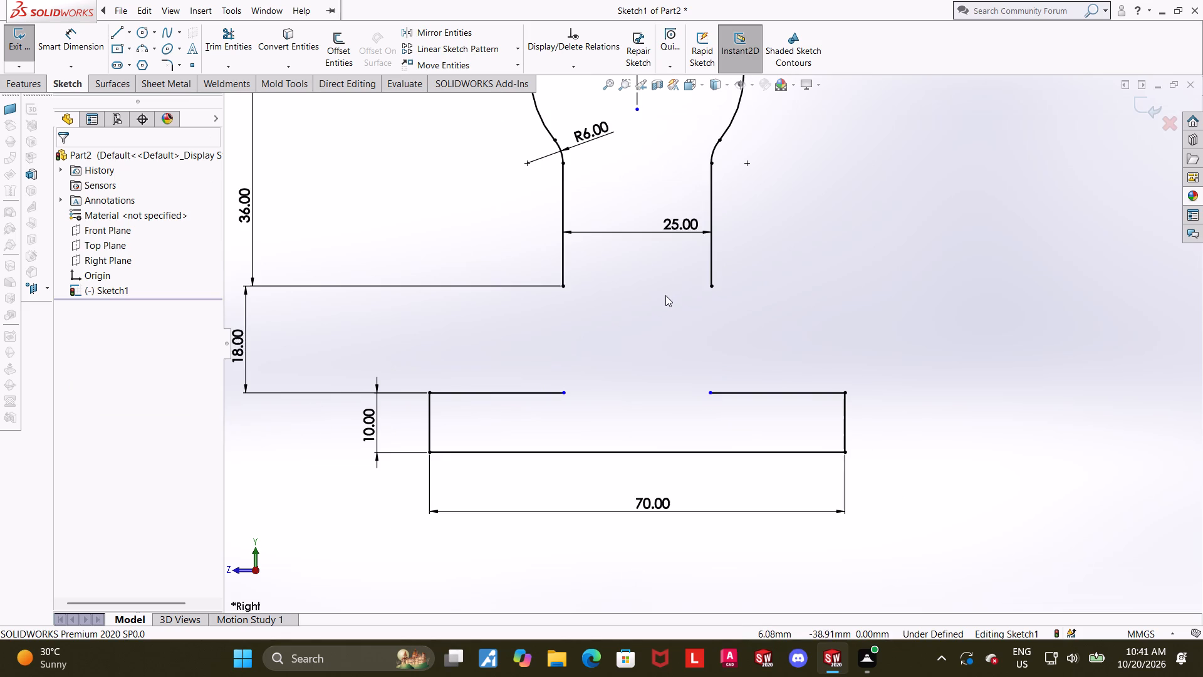
pyautogui.click(138, 33)
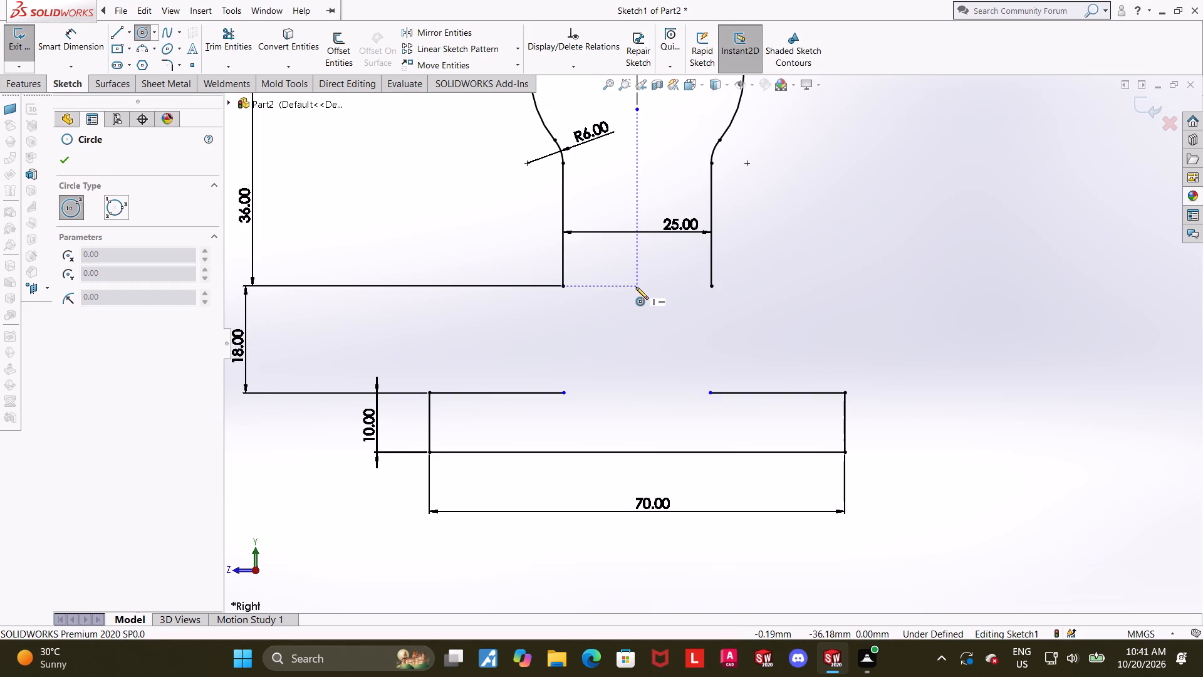
pyautogui.click(636, 287)
pyautogui.click(675, 273)
pyautogui.press('Escape')
pyautogui.press('Escape')
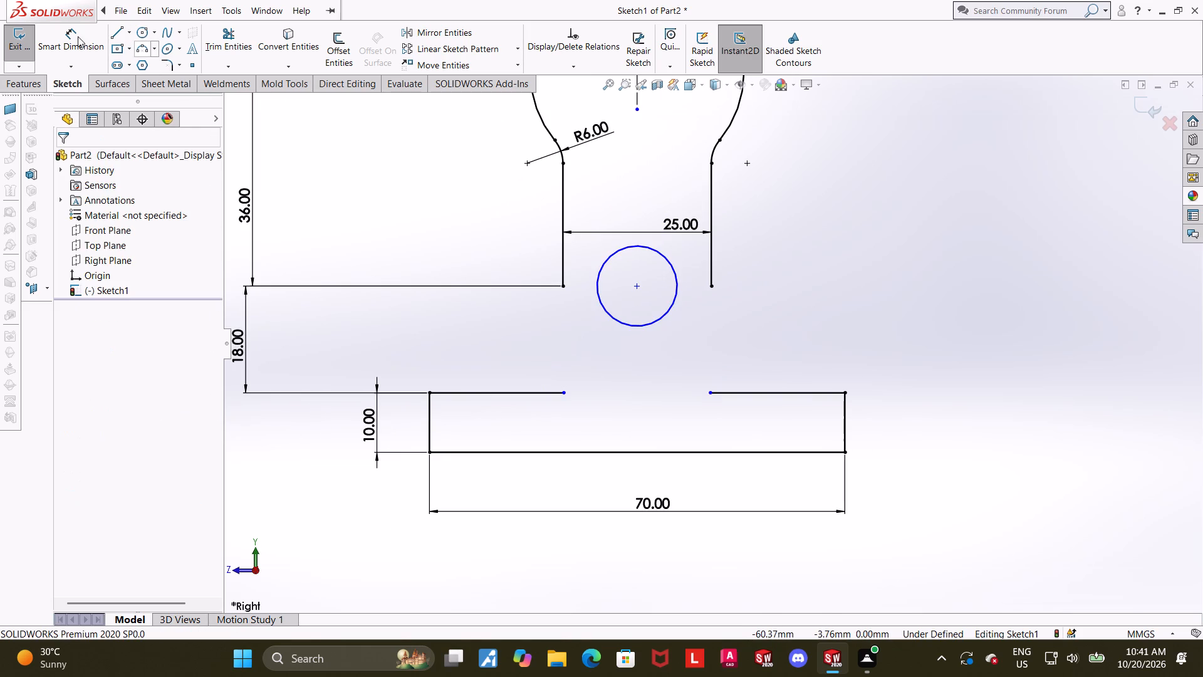
# Dimension the new circle's diameter as 18 mm.
pyautogui.click(78, 36)
pyautogui.click(637, 250)
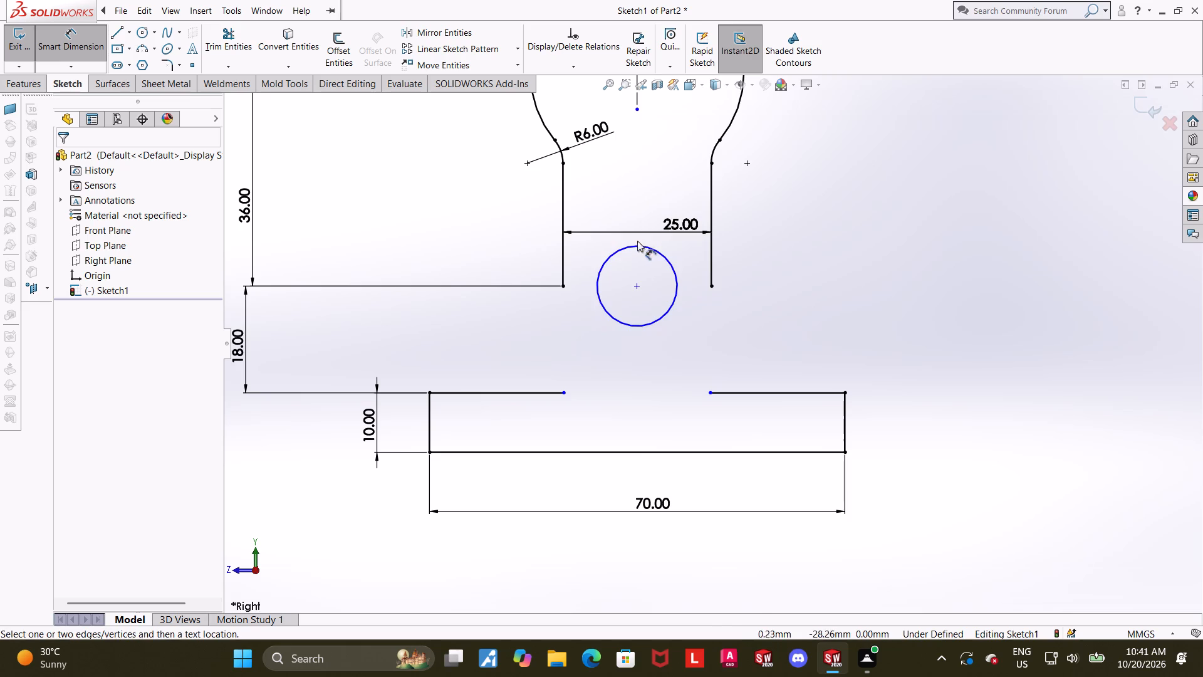
pyautogui.click(635, 243)
pyautogui.click(647, 202)
pyautogui.write('18')
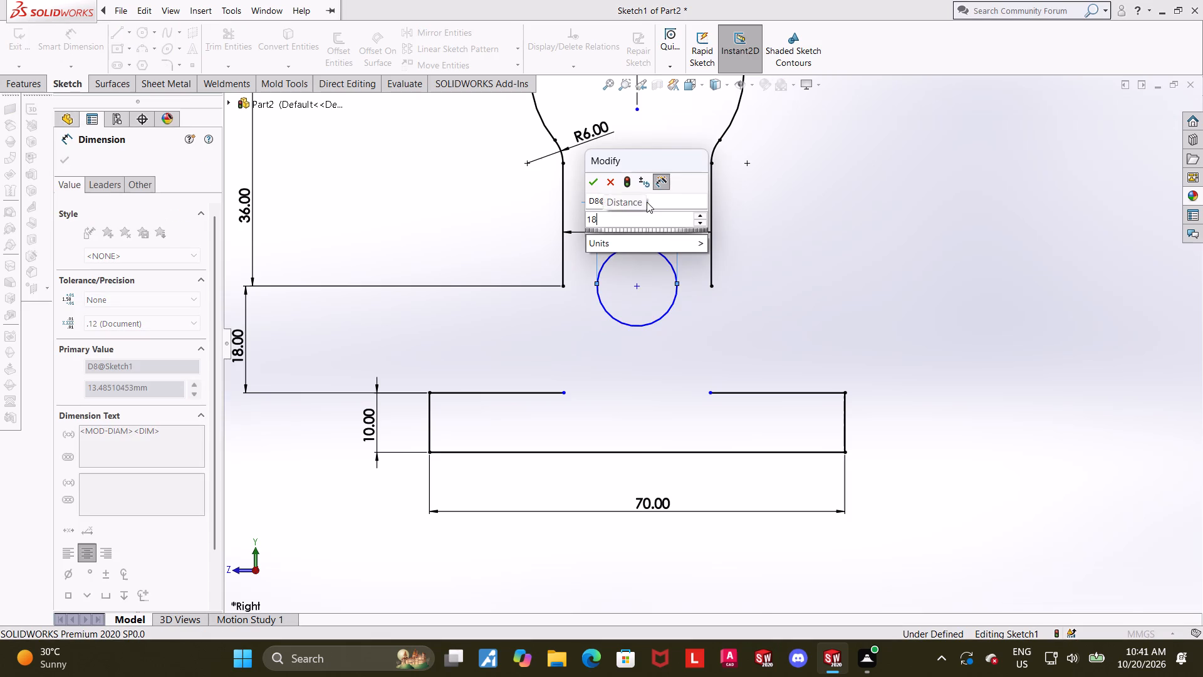
pyautogui.press('Return')
pyautogui.press('Escape')
pyautogui.press('Escape')
pyautogui.click(828, 258)
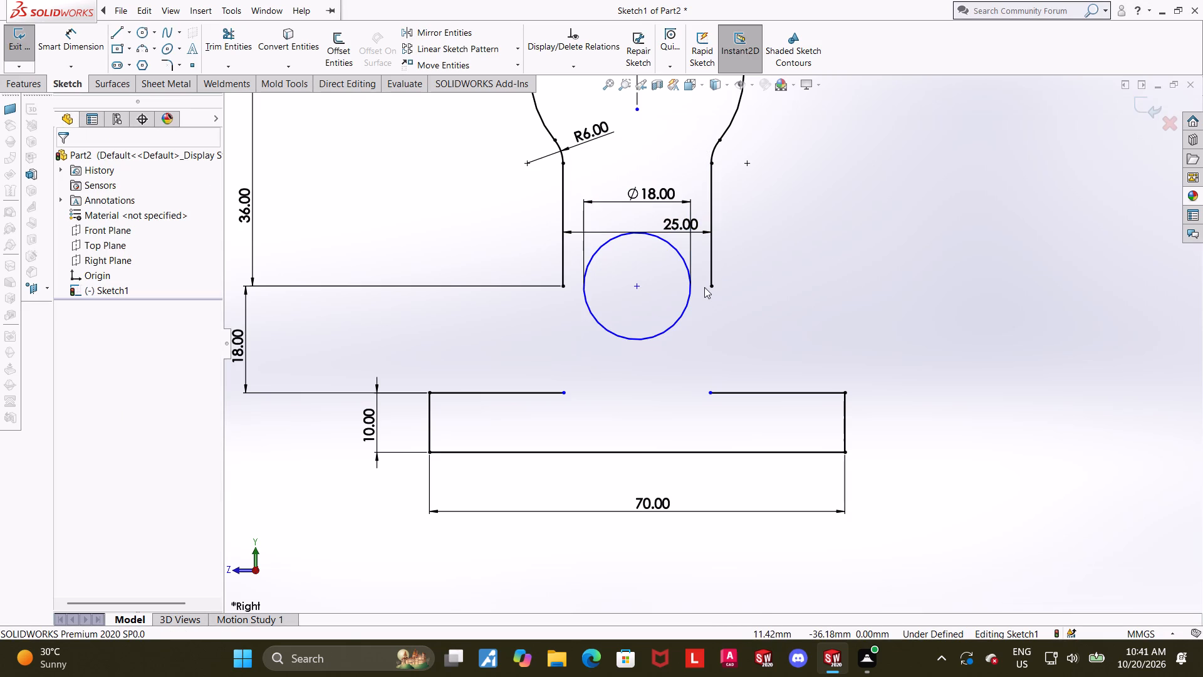
# Set the circle's diameter dimension to 24 mm.
pyautogui.scroll(-1, 704, 287)
pyautogui.scroll(1, 704, 287)
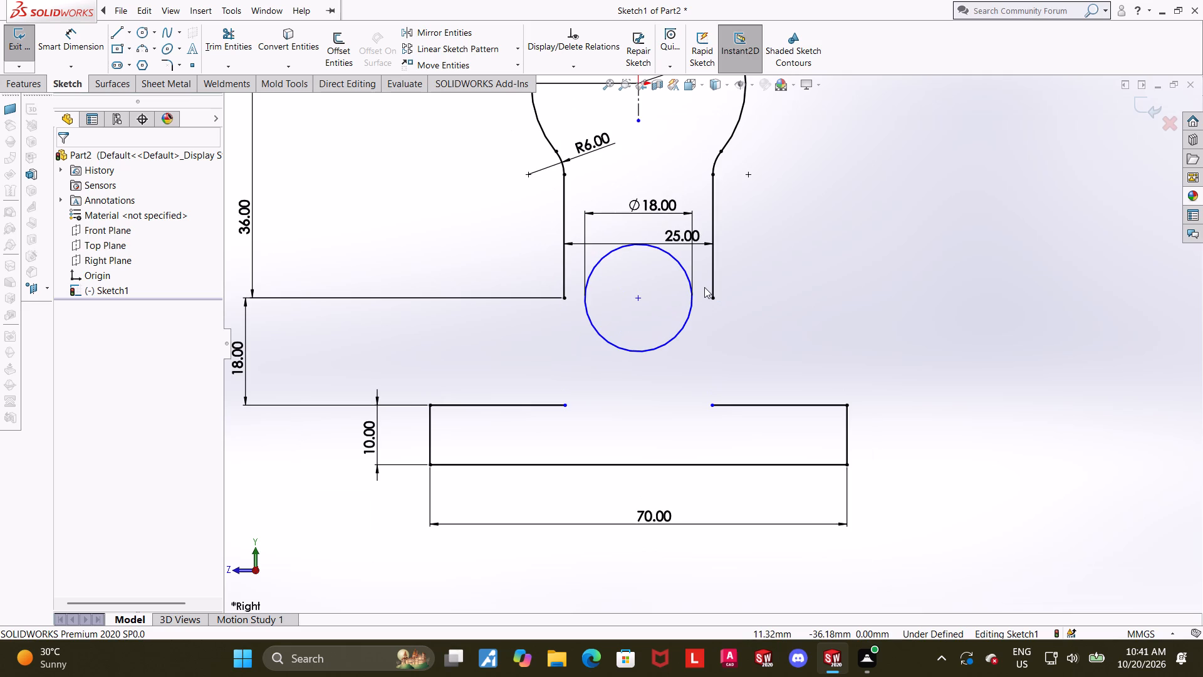
pyautogui.scroll(1, 704, 287)
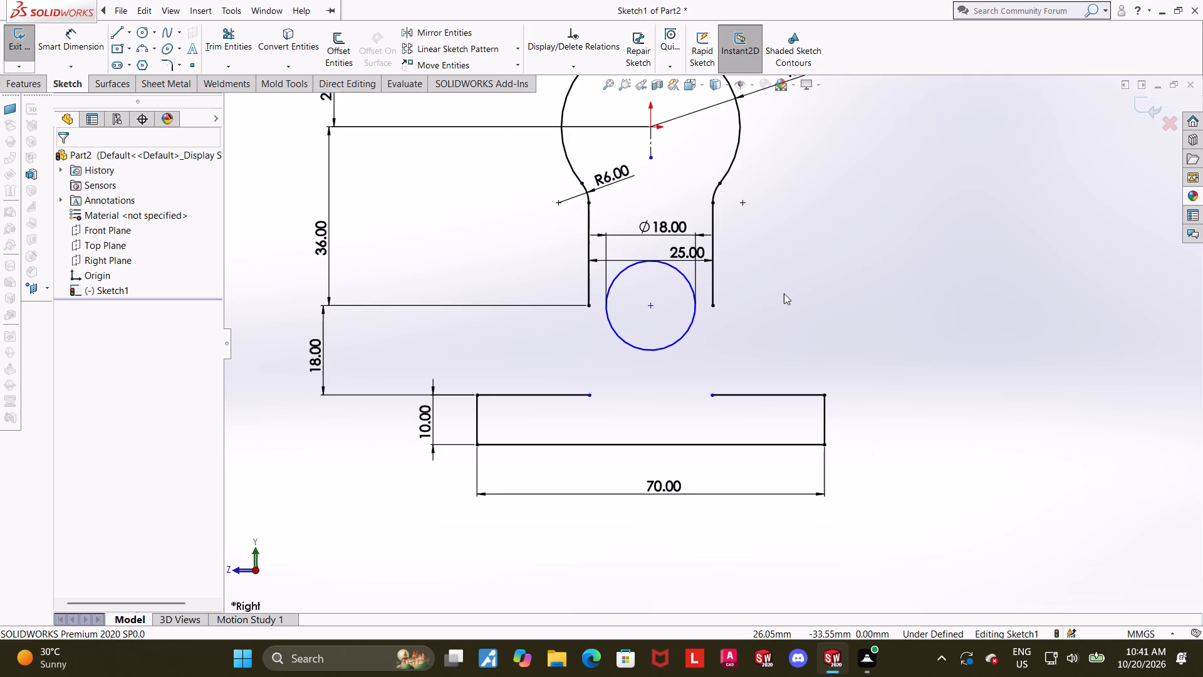
pyautogui.scroll(1, 784, 293)
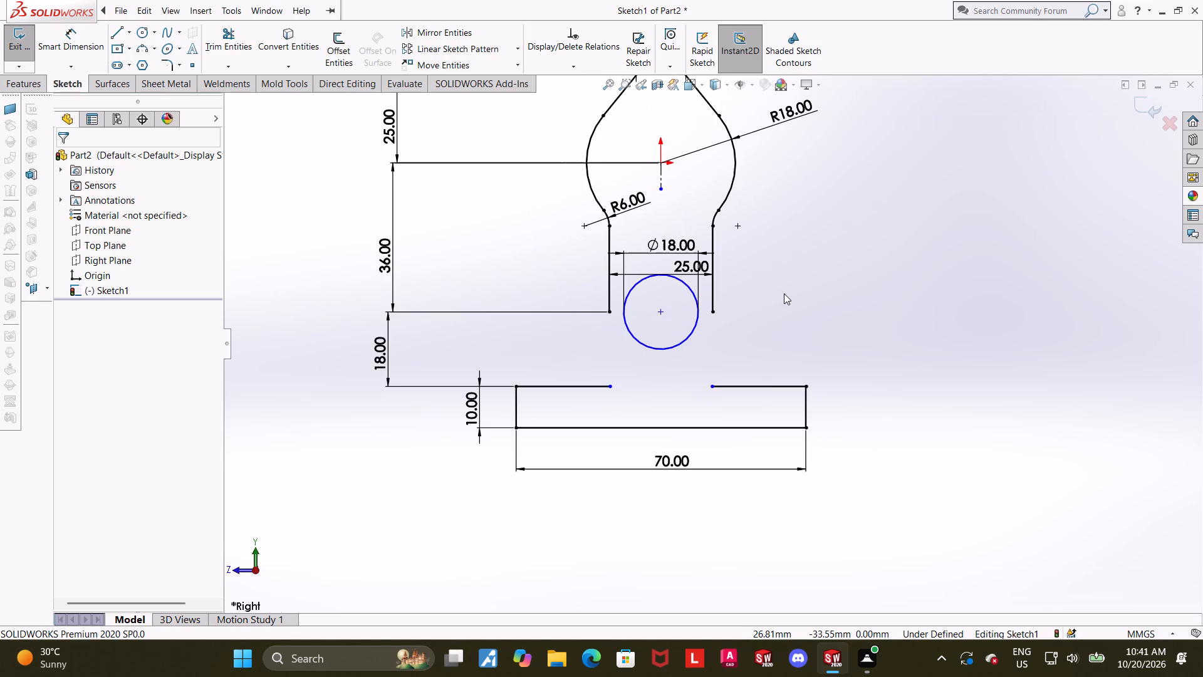
pyautogui.scroll(-1, 784, 293)
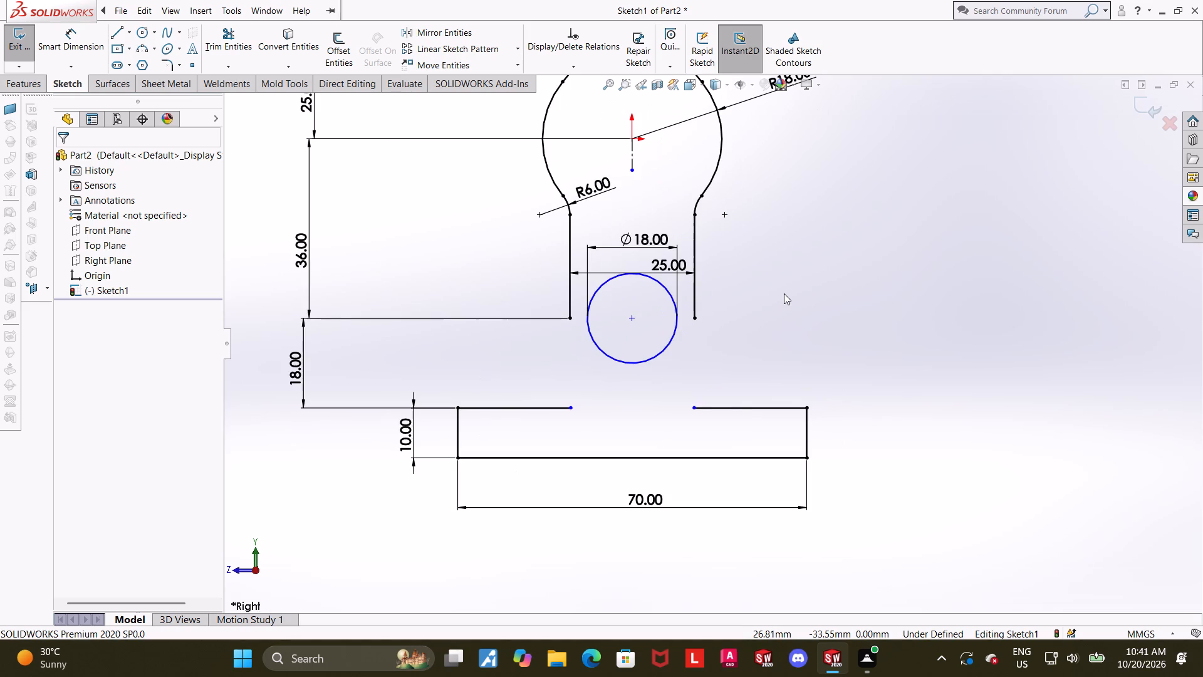
pyautogui.doubleClick(651, 238)
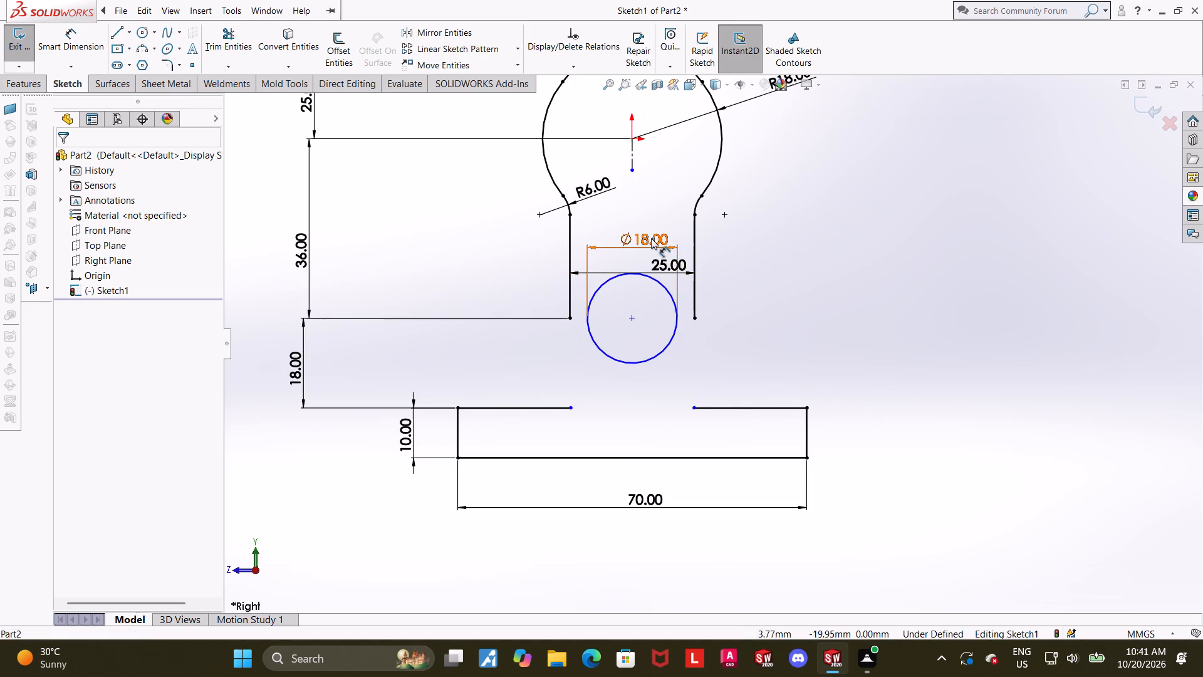
pyautogui.write('24')
pyautogui.press('Return')
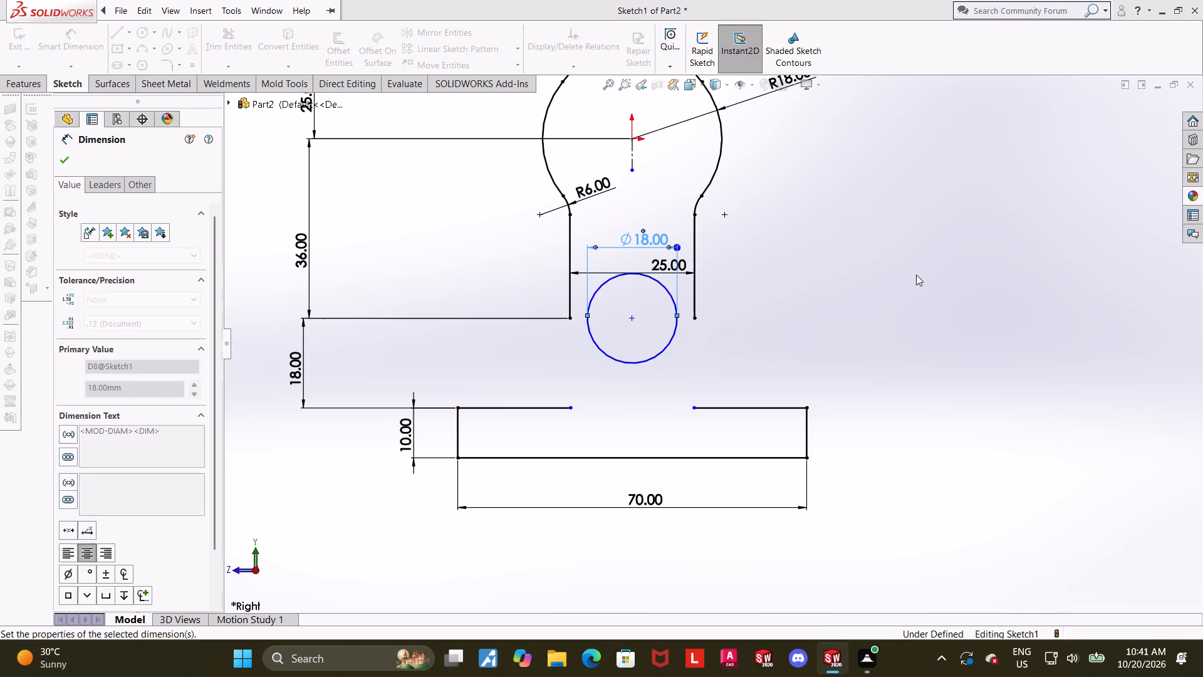
pyautogui.click(917, 275)
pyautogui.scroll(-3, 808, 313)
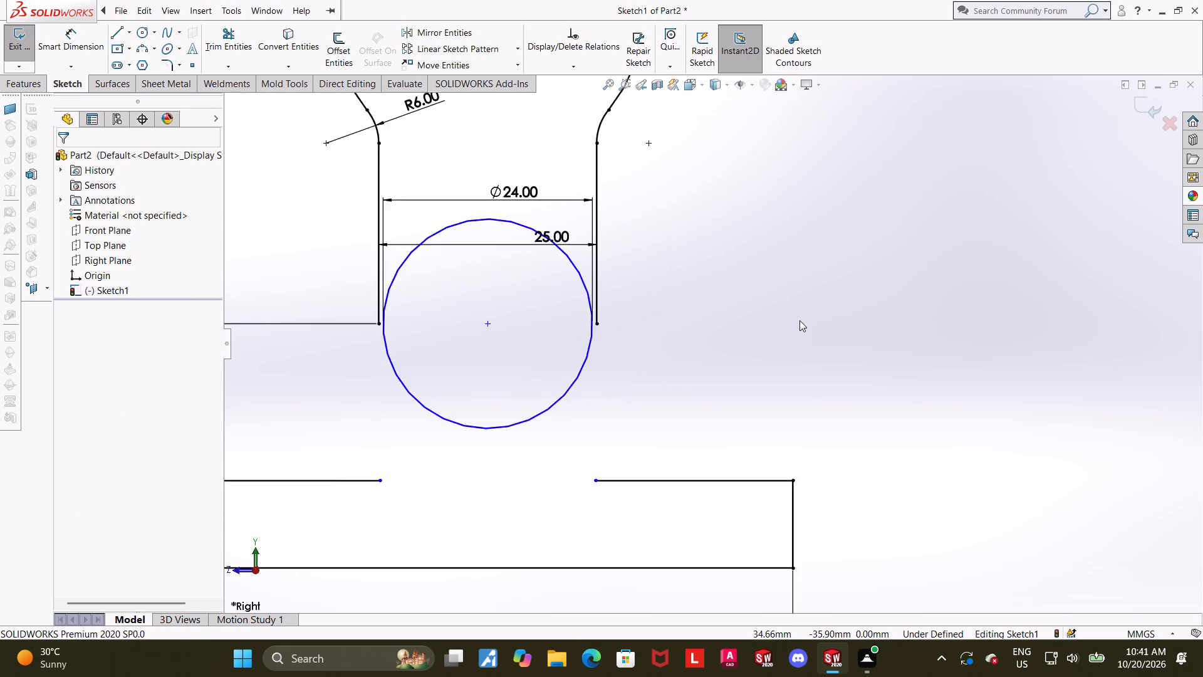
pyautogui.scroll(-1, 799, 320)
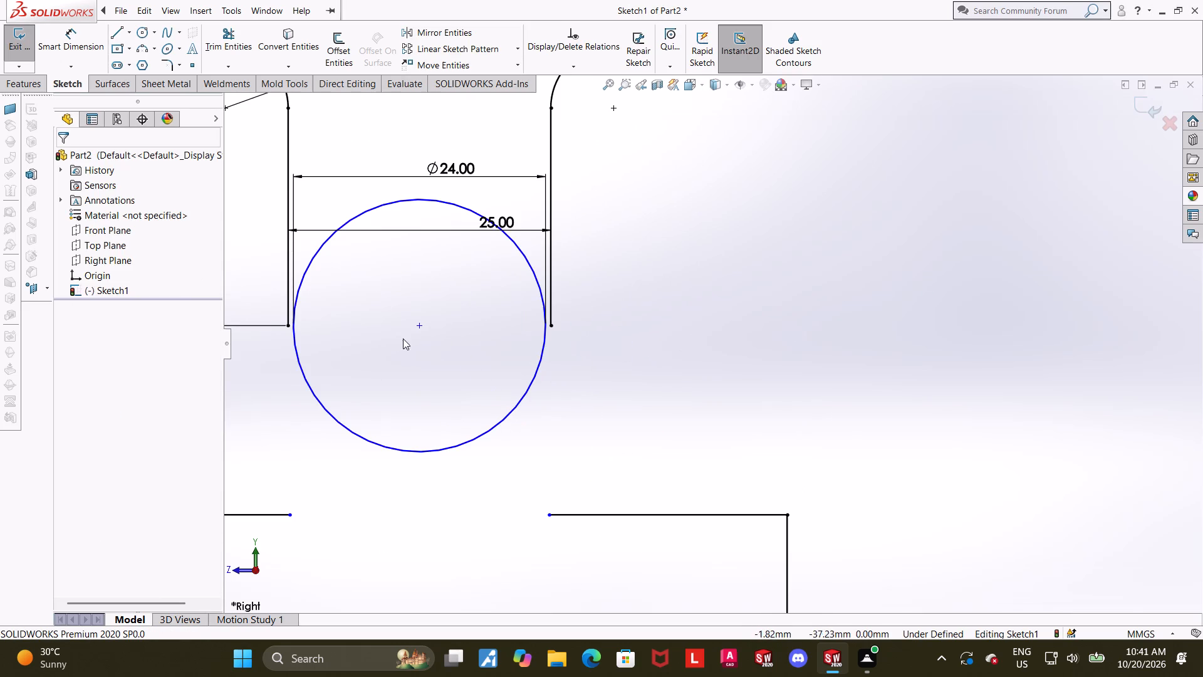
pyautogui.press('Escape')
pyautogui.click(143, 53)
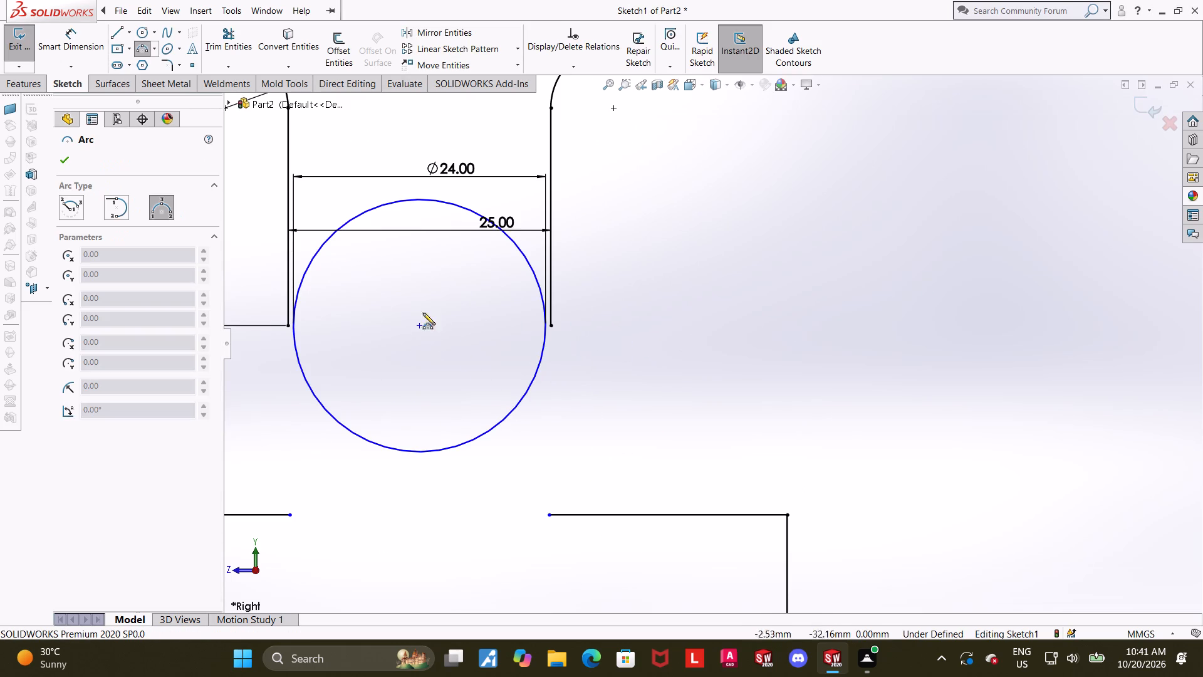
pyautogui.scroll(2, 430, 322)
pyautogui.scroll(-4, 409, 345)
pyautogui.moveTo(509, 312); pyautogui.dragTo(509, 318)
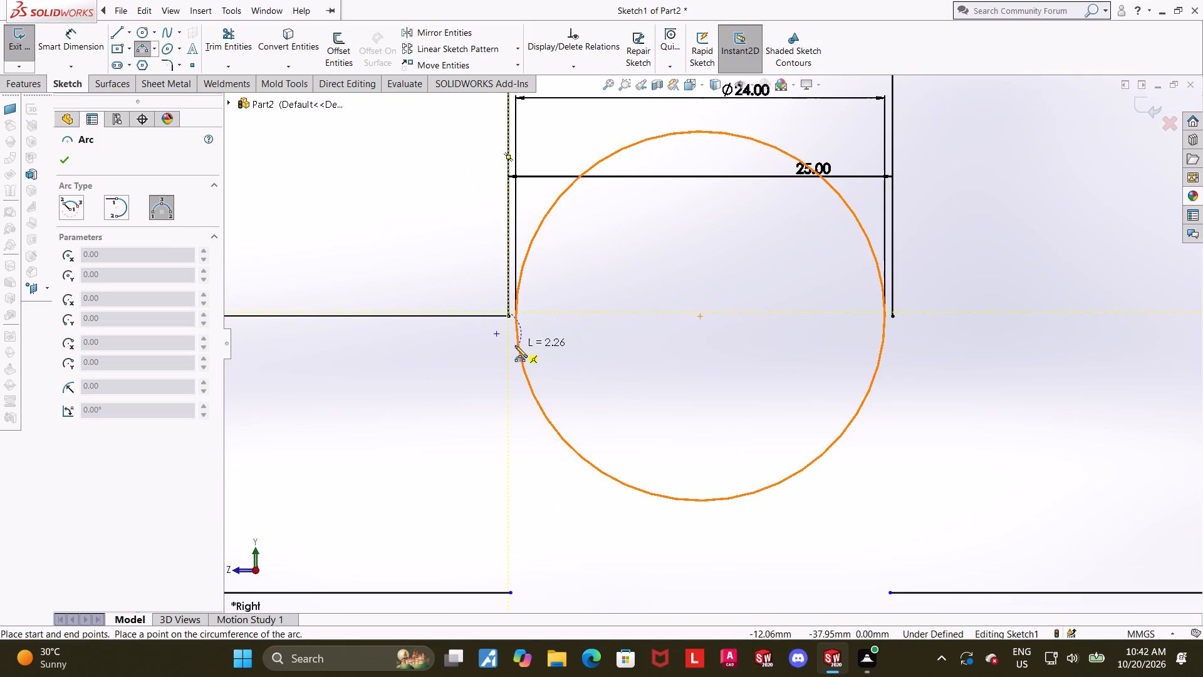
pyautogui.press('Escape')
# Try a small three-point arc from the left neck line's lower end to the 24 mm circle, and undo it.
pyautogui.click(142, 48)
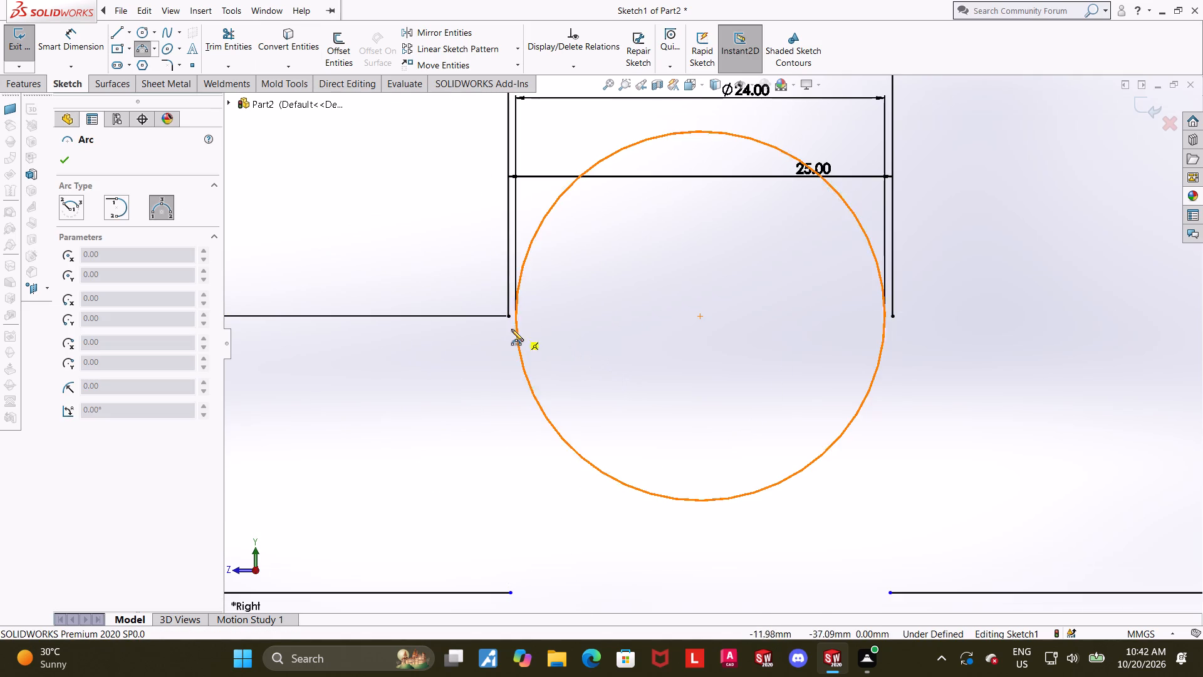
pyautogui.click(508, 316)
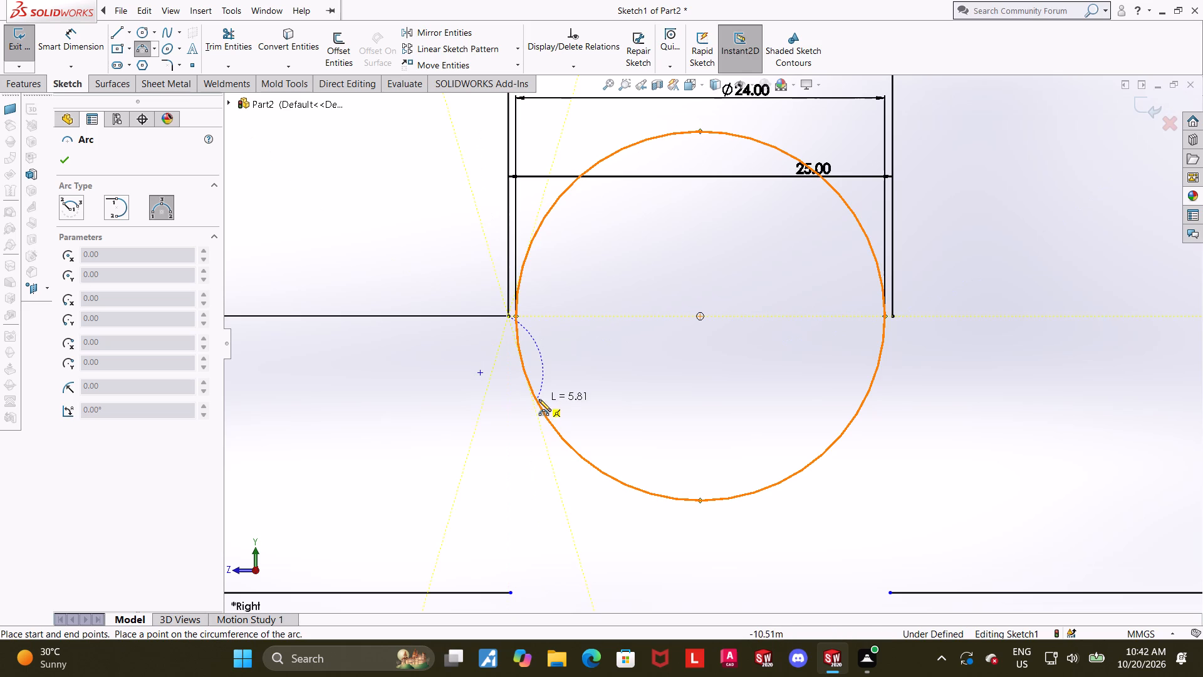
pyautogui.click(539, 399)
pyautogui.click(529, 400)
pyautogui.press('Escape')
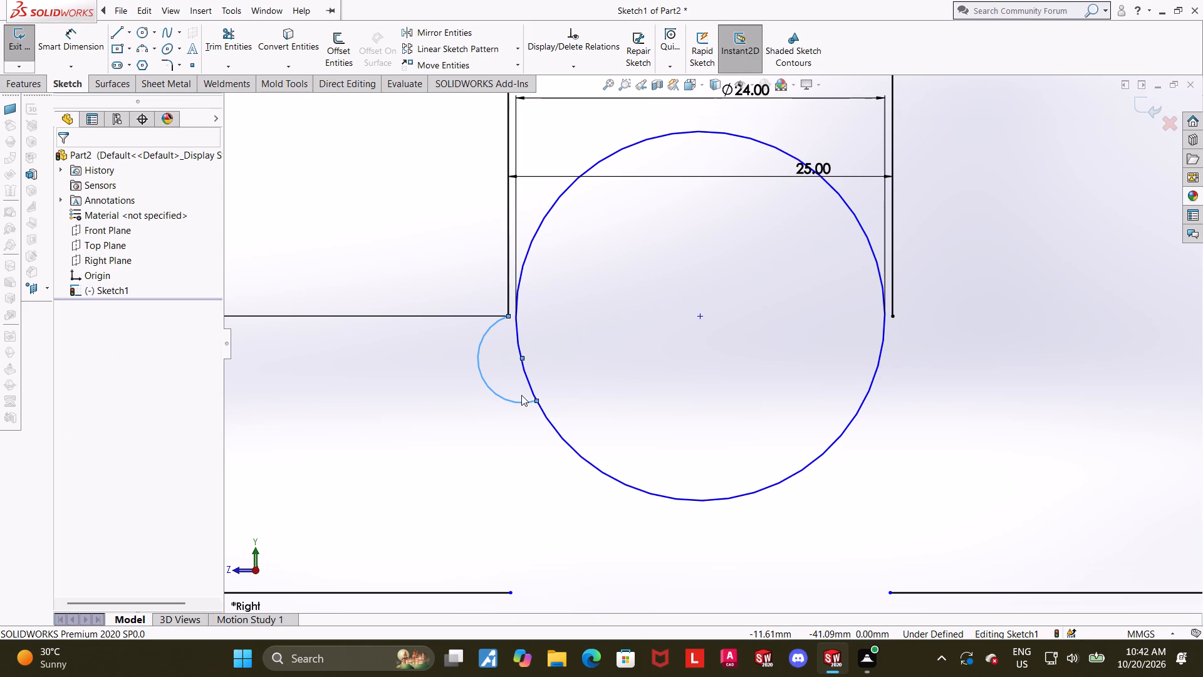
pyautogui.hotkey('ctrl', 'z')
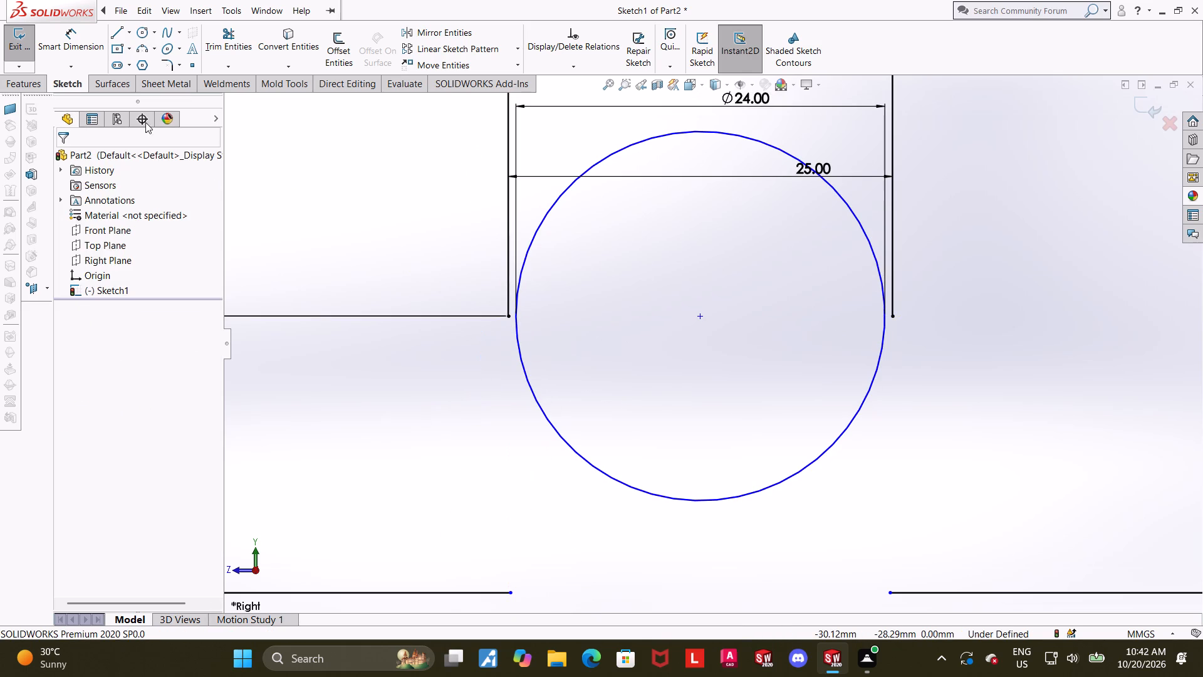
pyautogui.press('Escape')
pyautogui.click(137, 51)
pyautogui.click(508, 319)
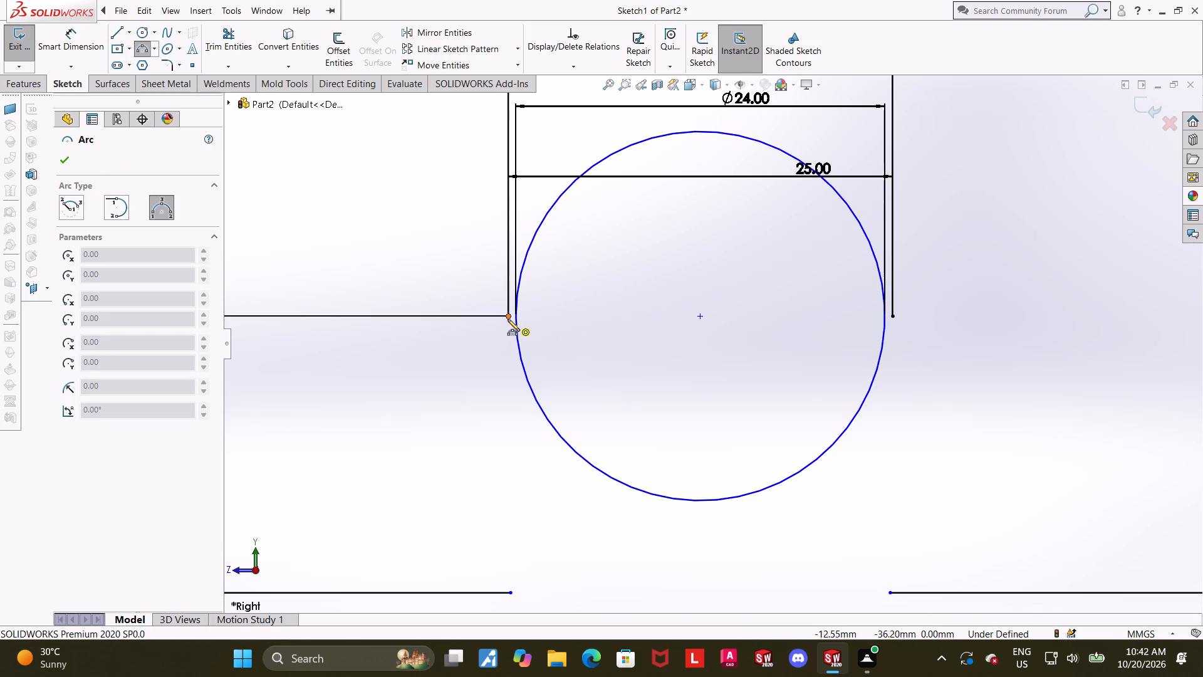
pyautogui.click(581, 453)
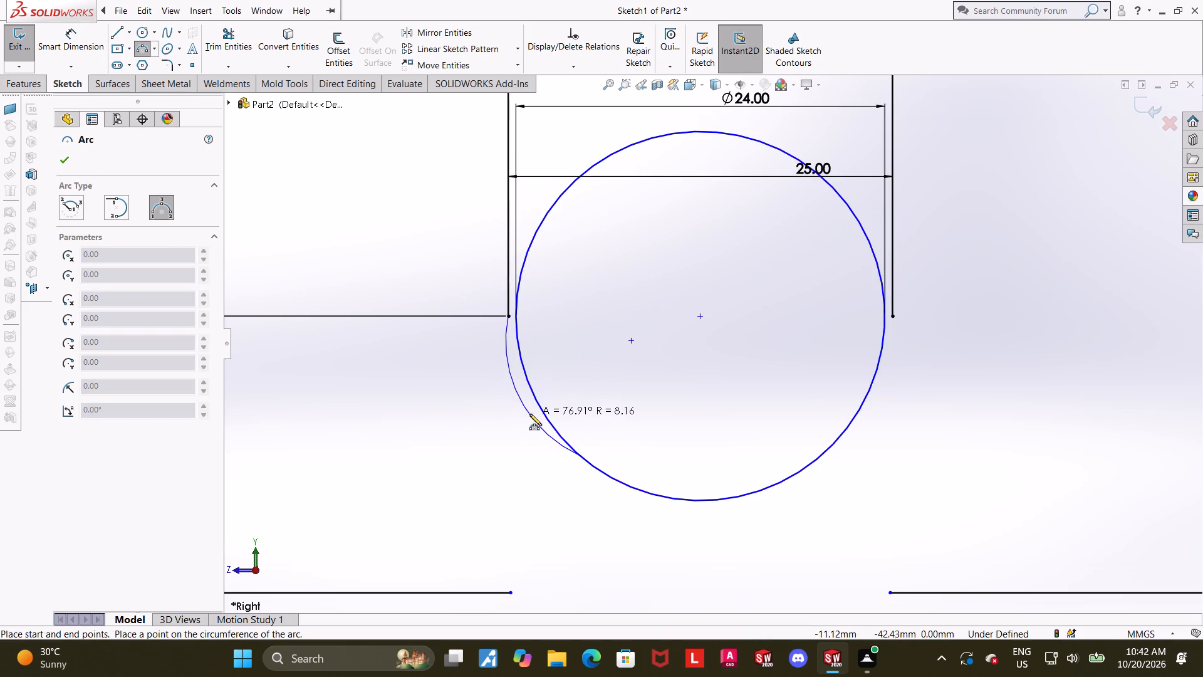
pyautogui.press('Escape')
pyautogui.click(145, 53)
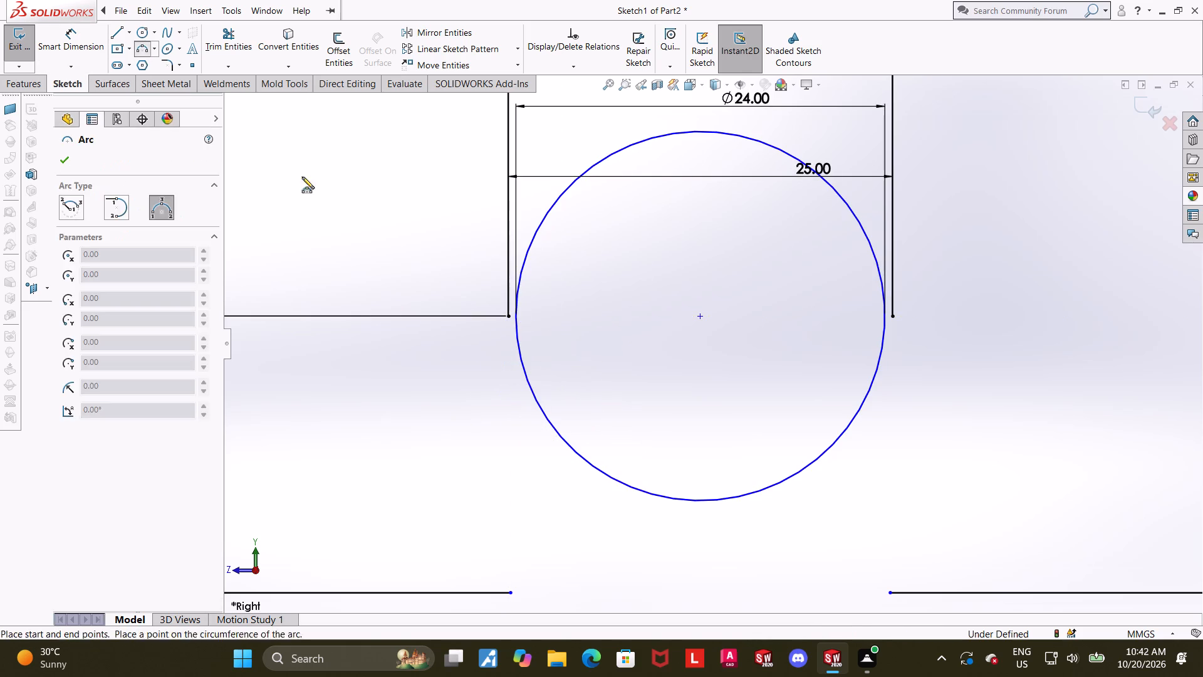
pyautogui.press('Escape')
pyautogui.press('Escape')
# Convert the 24 mm circle to construction geometry.
pyautogui.click(554, 201)
pyautogui.click(603, 167)
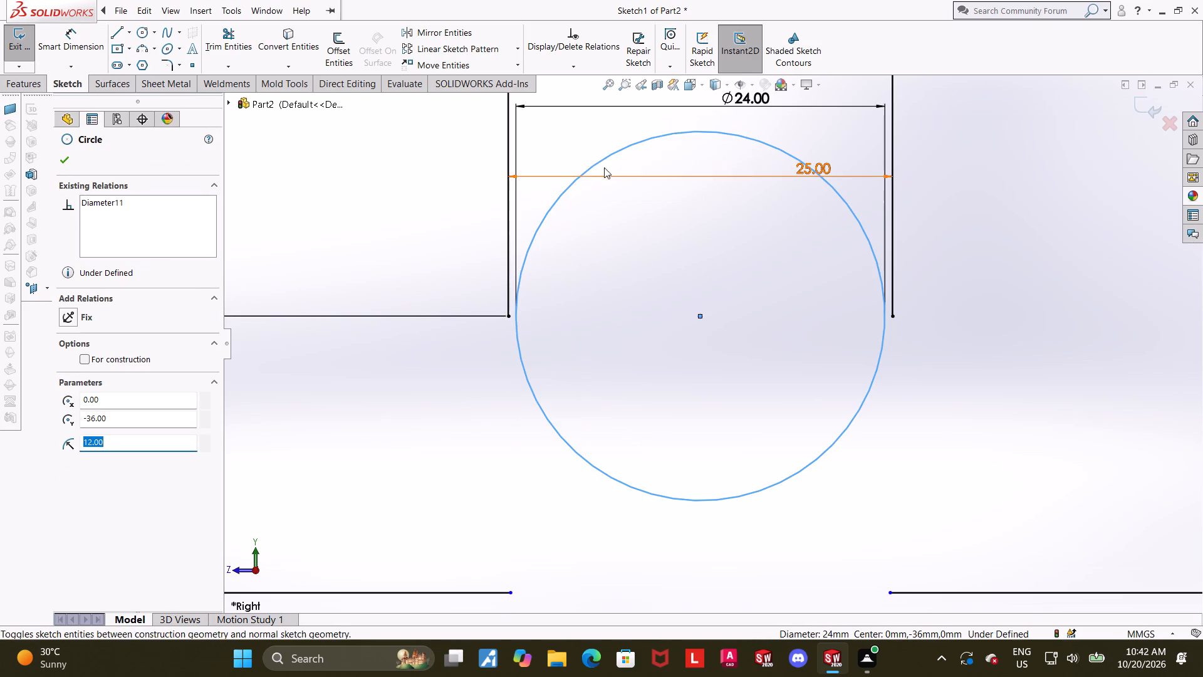
pyautogui.press('Escape')
# Sketch a three-point arc of about 9.28 mm radius from the left neck line's lower end to the lower-left of the construction circle.
pyautogui.click(147, 48)
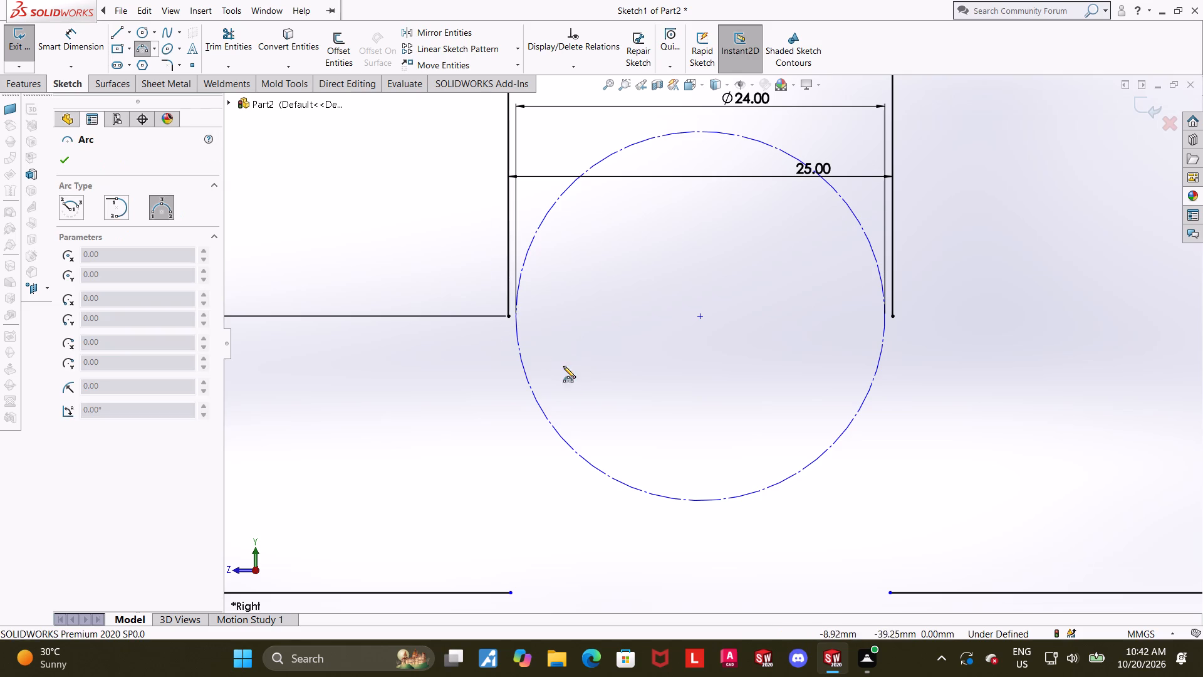
pyautogui.click(508, 315)
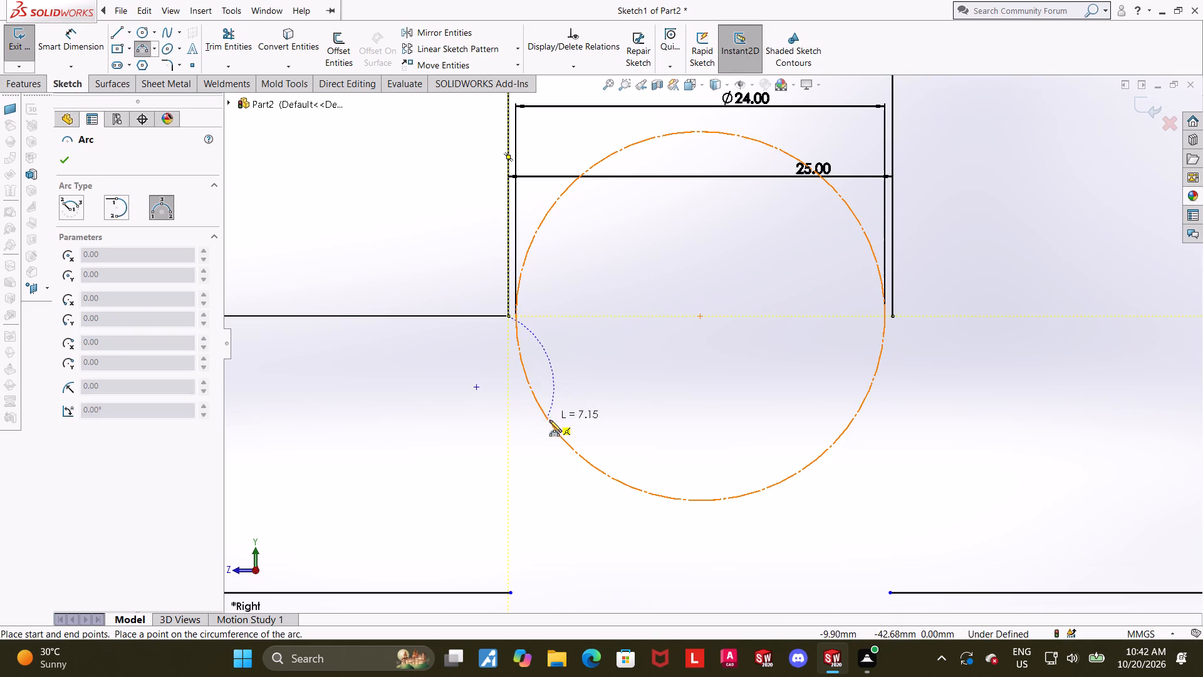
pyautogui.click(551, 424)
pyautogui.click(527, 393)
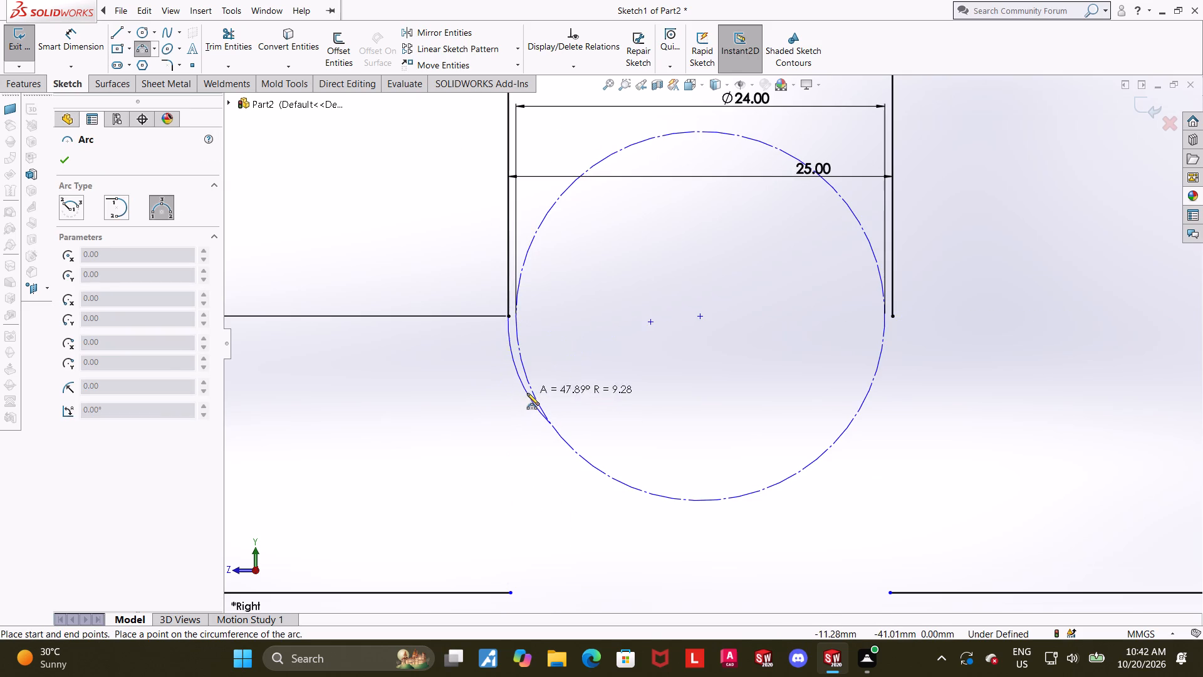
pyautogui.press('Escape')
pyautogui.press('Escape')
pyautogui.press('Escape')
# Make the new arc tangent to the left neck line.
pyautogui.keyDown('ctrl'); pyautogui.click(514, 369); pyautogui.keyUp('ctrl')
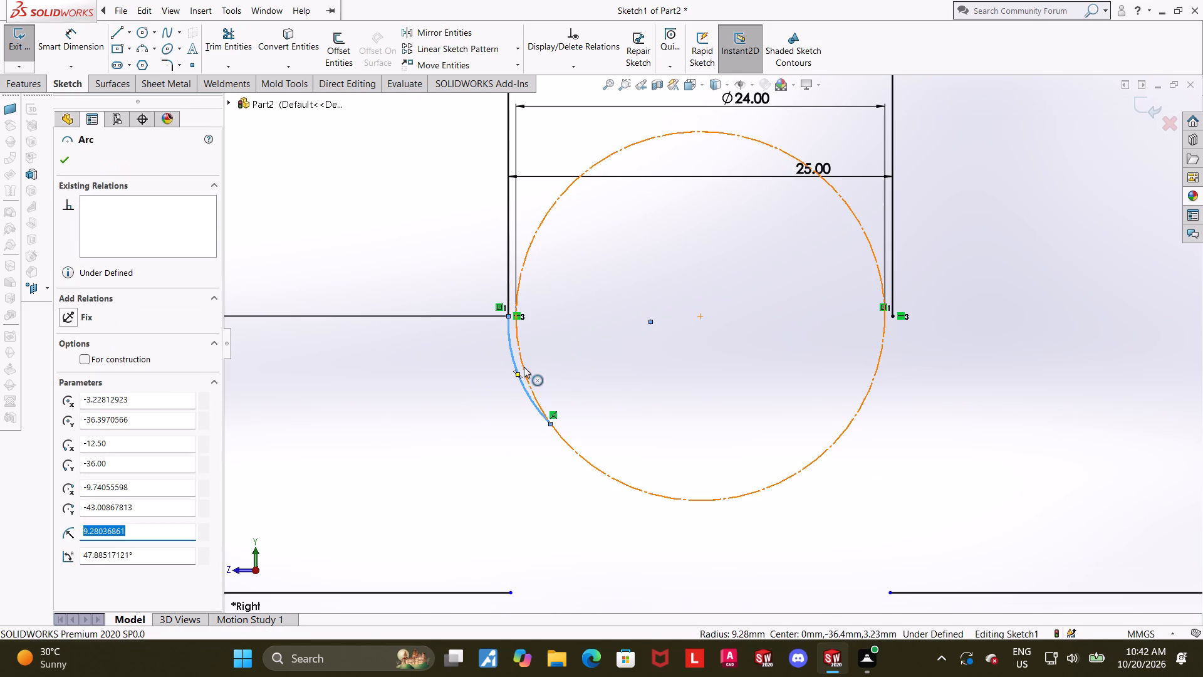
pyautogui.keyDown('ctrl'); pyautogui.click(524, 367); pyautogui.keyUp('ctrl')
pyautogui.click(320, 241)
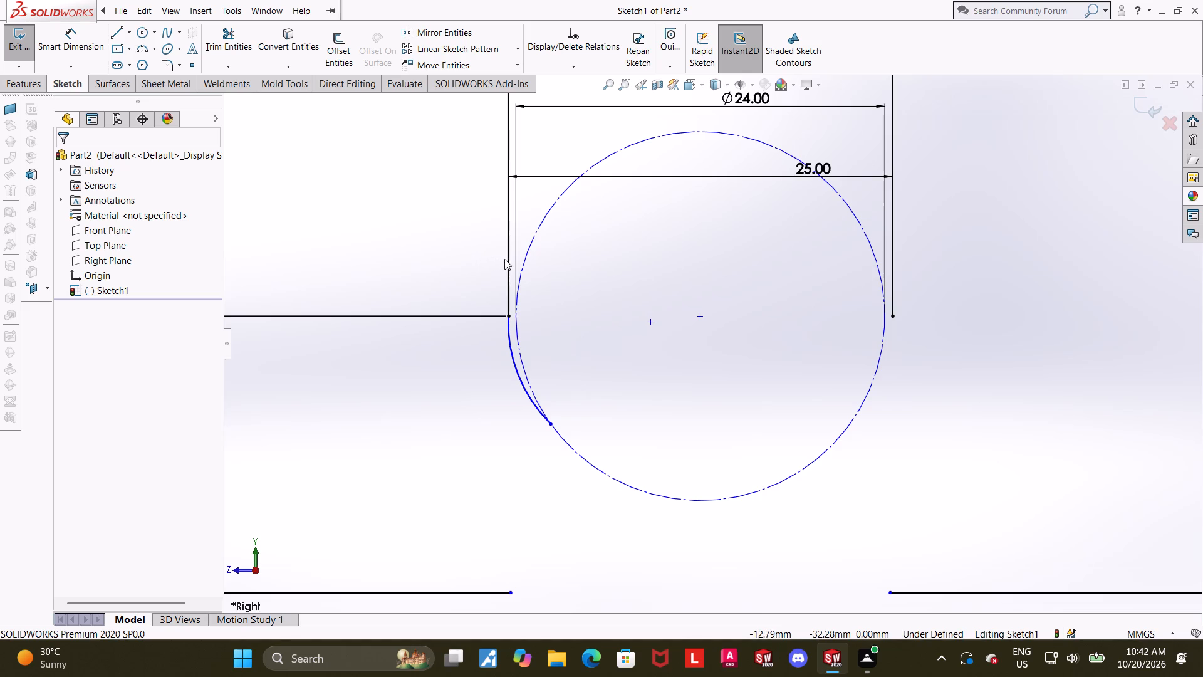
pyautogui.click(506, 261)
pyautogui.keyDown('ctrl'); pyautogui.click(512, 352); pyautogui.keyUp('ctrl')
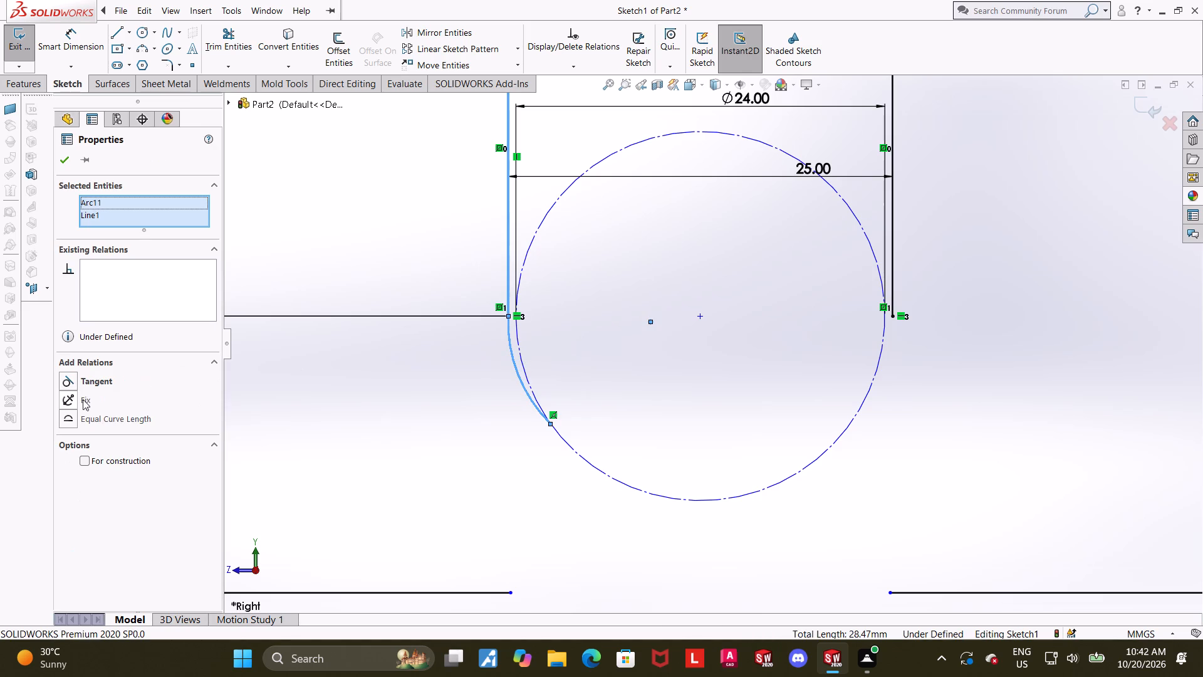
pyautogui.click(70, 380)
pyautogui.click(388, 428)
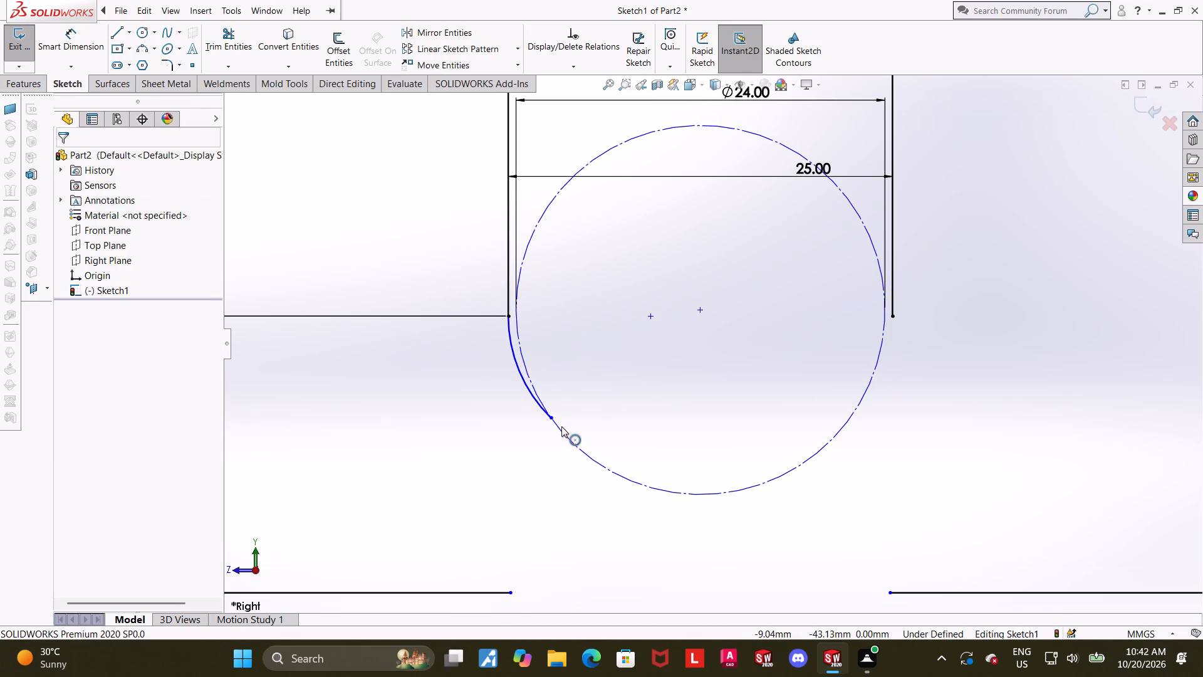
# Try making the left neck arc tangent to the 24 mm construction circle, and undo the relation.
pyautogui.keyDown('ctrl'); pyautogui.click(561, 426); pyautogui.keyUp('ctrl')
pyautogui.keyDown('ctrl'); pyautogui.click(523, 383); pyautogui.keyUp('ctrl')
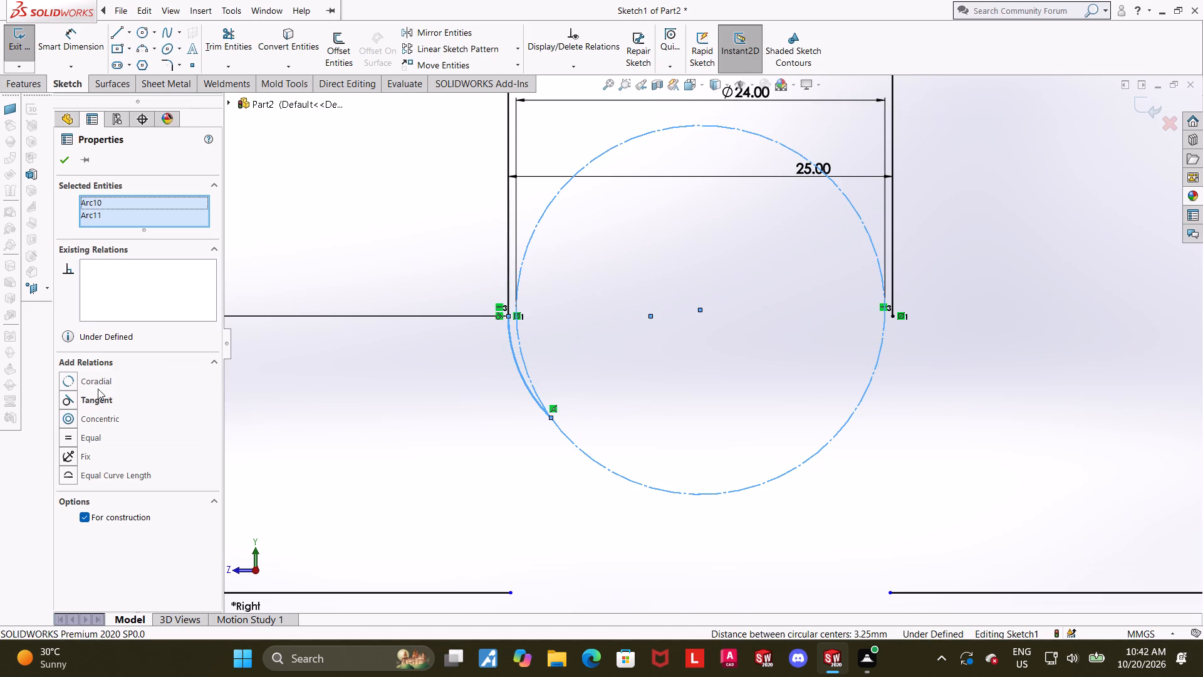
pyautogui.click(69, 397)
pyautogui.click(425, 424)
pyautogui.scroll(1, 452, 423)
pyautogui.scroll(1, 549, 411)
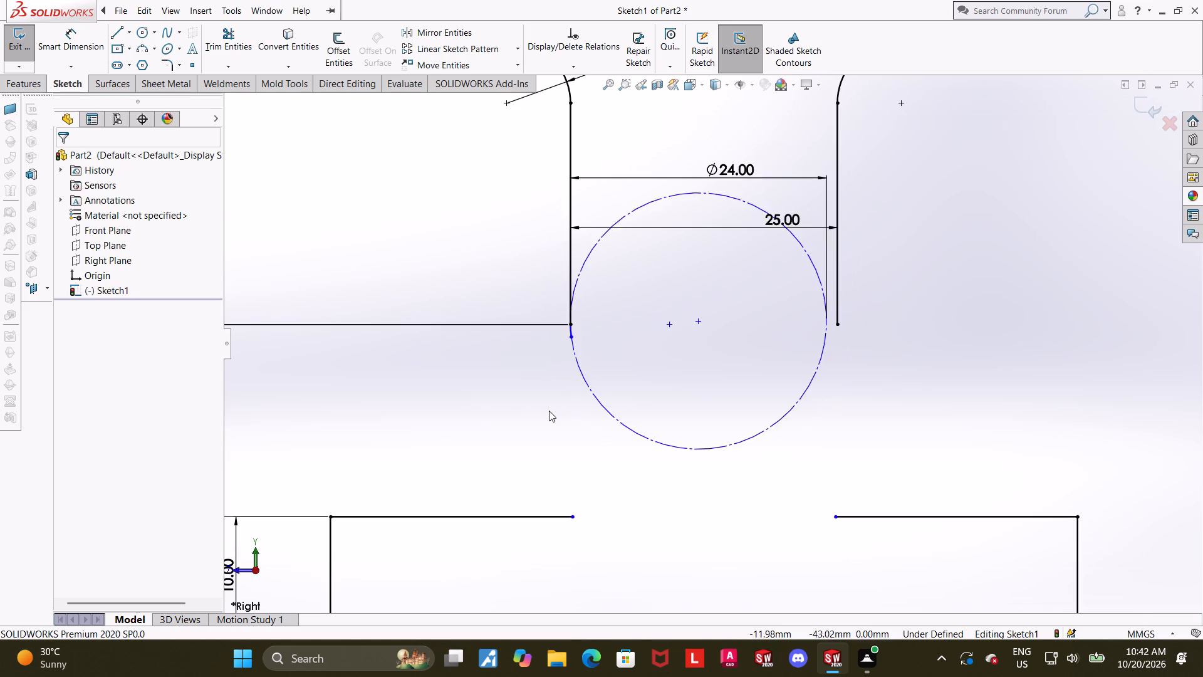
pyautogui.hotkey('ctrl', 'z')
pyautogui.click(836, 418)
# Add a Vertical relation between the construction circle's centre and the origin.
pyautogui.scroll(2, 862, 339)
pyautogui.scroll(-1, 815, 313)
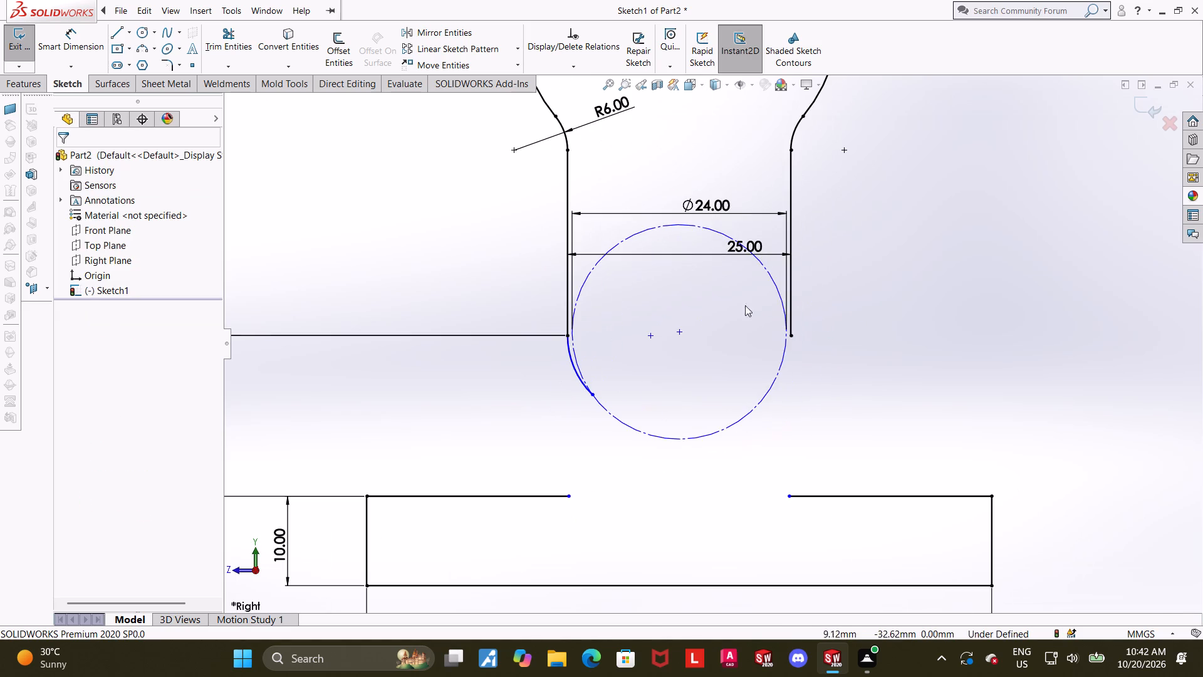
pyautogui.scroll(3, 704, 316)
pyautogui.click(888, 298)
pyautogui.click(694, 337)
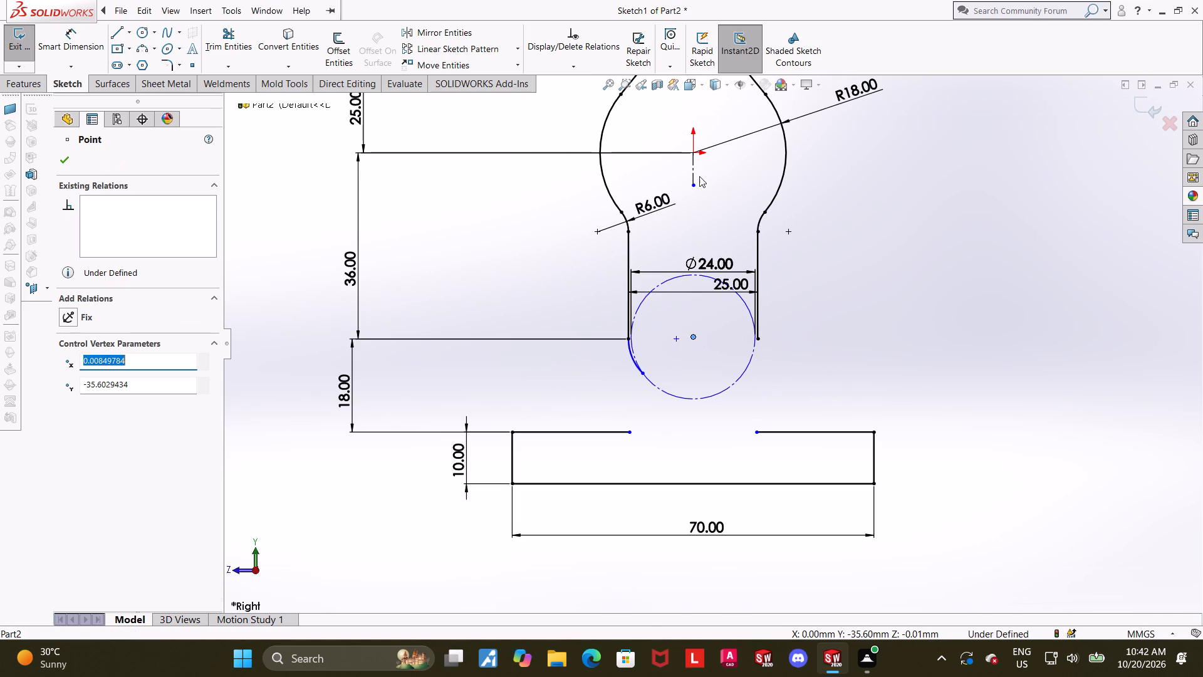
pyautogui.keyDown('ctrl'); pyautogui.click(694, 152); pyautogui.keyUp('ctrl')
pyautogui.click(70, 401)
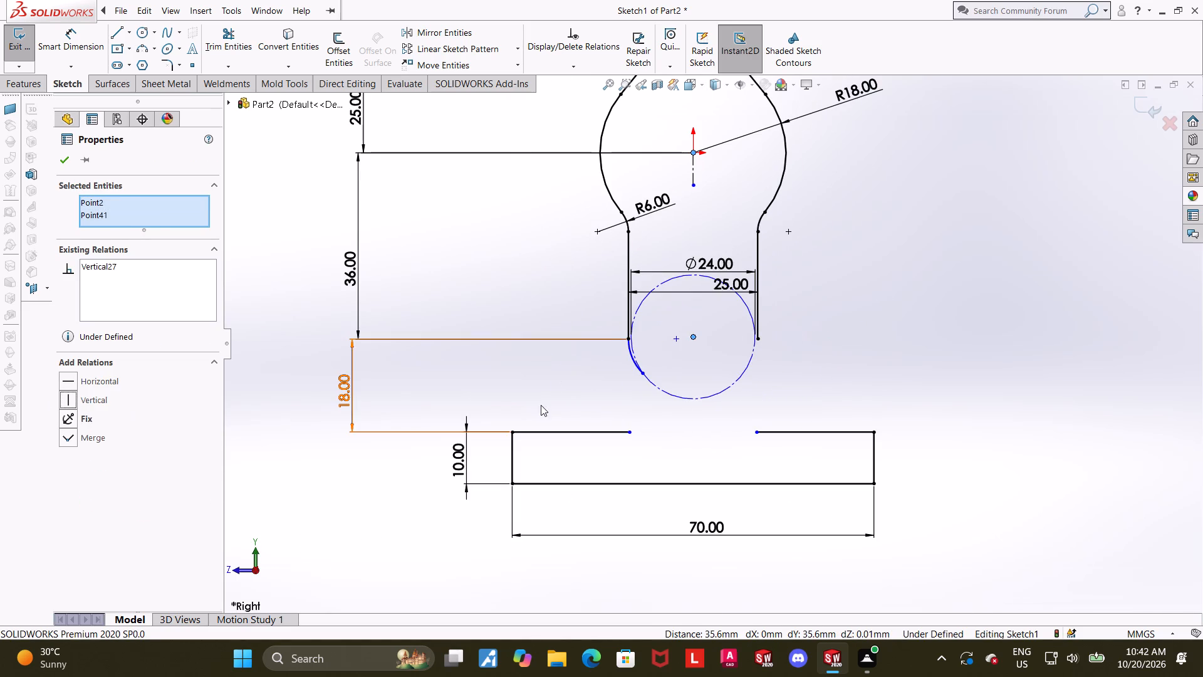
pyautogui.click(759, 363)
# Add a Horizontal relation between the construction circle's centre and the left neck line's lower end.
pyautogui.scroll(-2, 794, 356)
pyautogui.scroll(2, 630, 372)
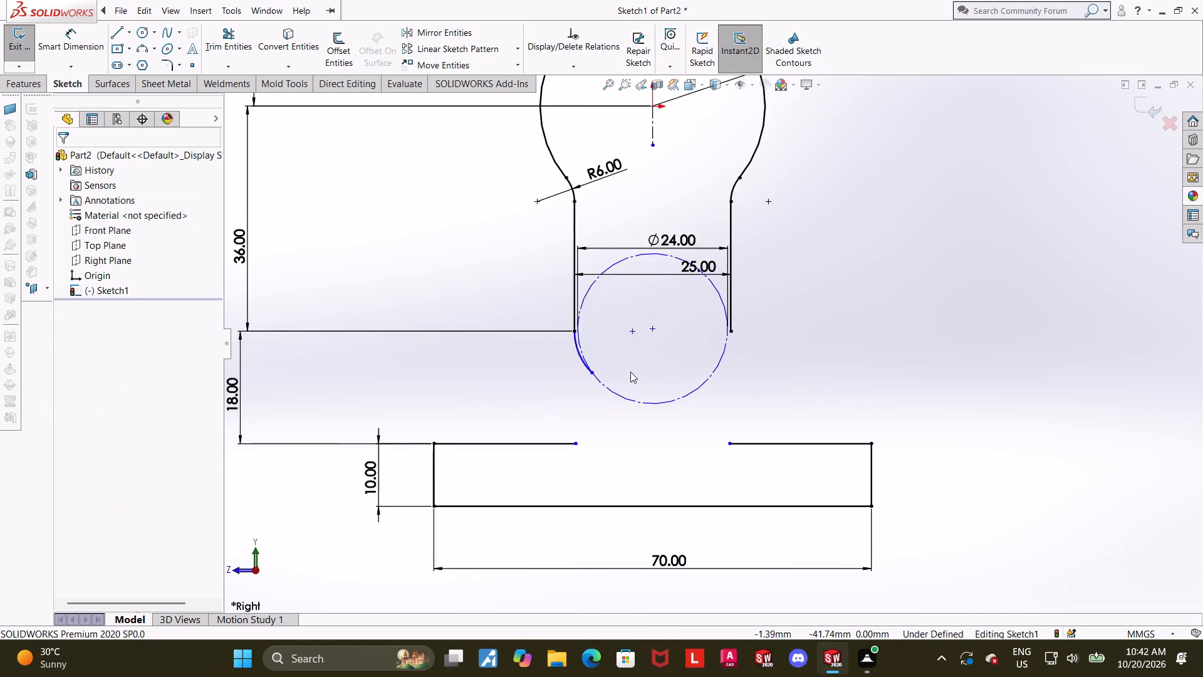
pyautogui.click(662, 330)
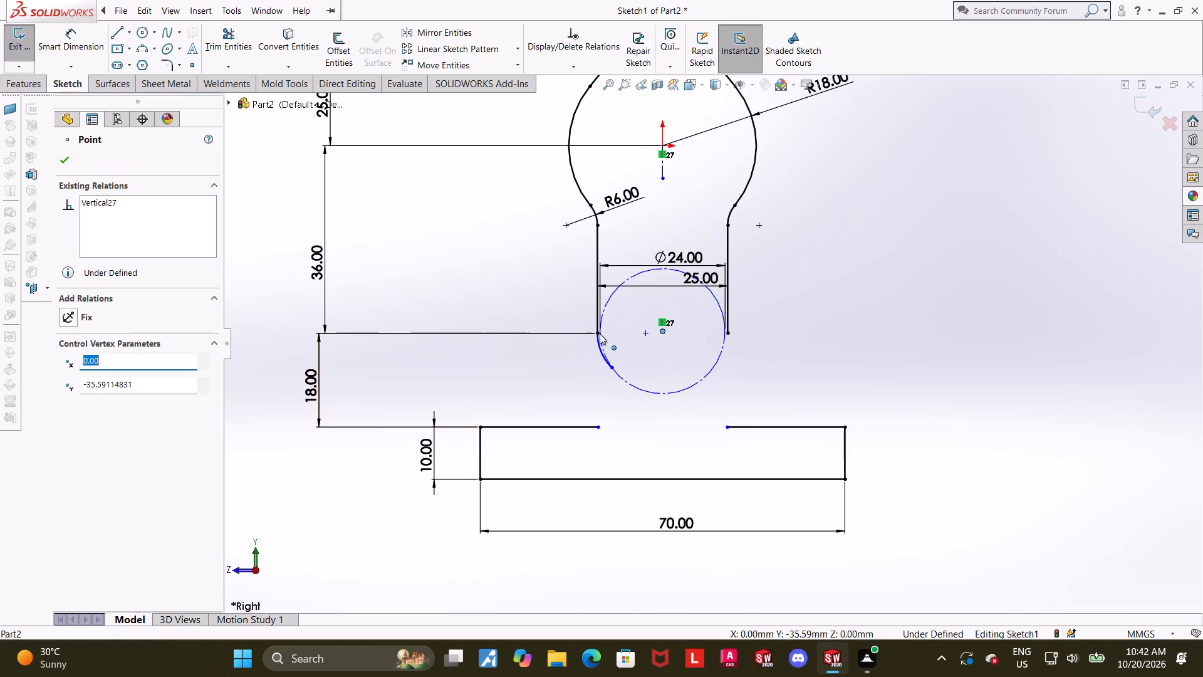
pyautogui.keyDown('ctrl'); pyautogui.click(600, 333); pyautogui.keyUp('ctrl')
pyautogui.click(65, 383)
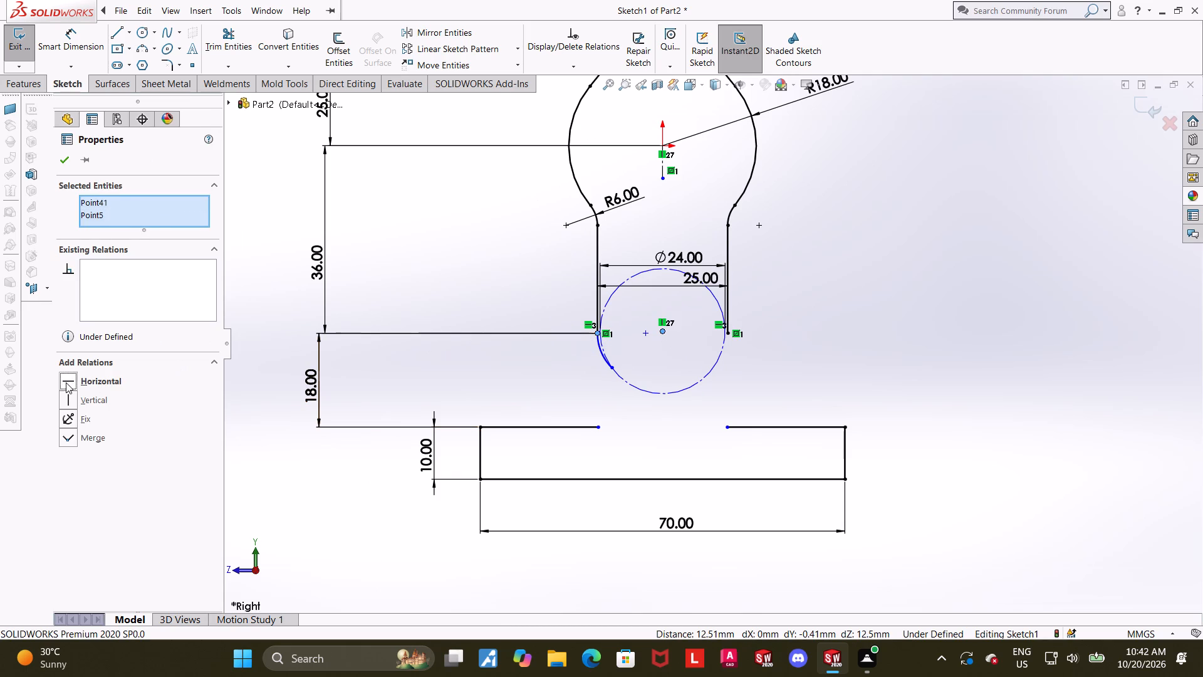
pyautogui.click(1006, 348)
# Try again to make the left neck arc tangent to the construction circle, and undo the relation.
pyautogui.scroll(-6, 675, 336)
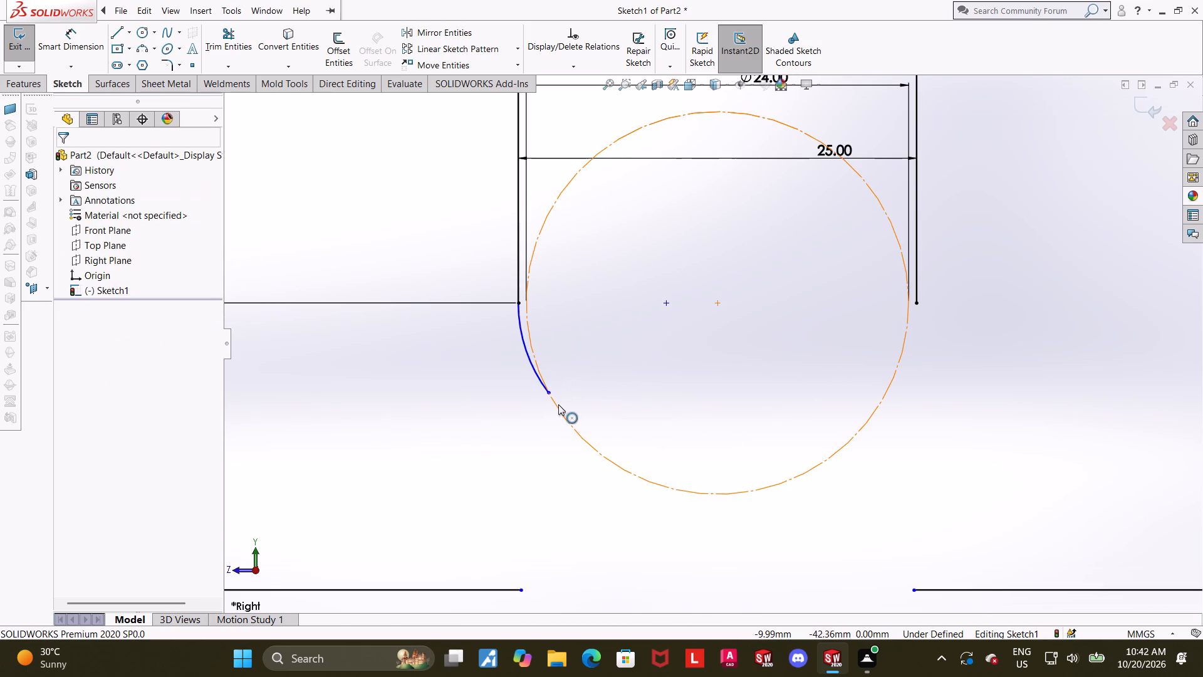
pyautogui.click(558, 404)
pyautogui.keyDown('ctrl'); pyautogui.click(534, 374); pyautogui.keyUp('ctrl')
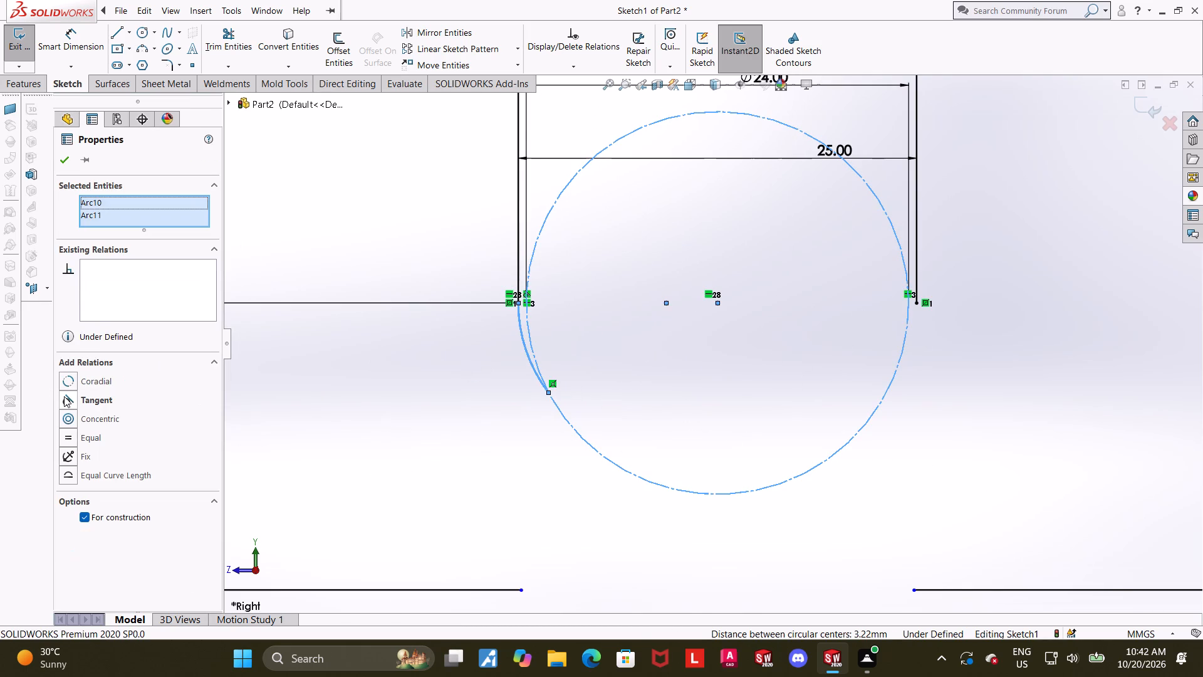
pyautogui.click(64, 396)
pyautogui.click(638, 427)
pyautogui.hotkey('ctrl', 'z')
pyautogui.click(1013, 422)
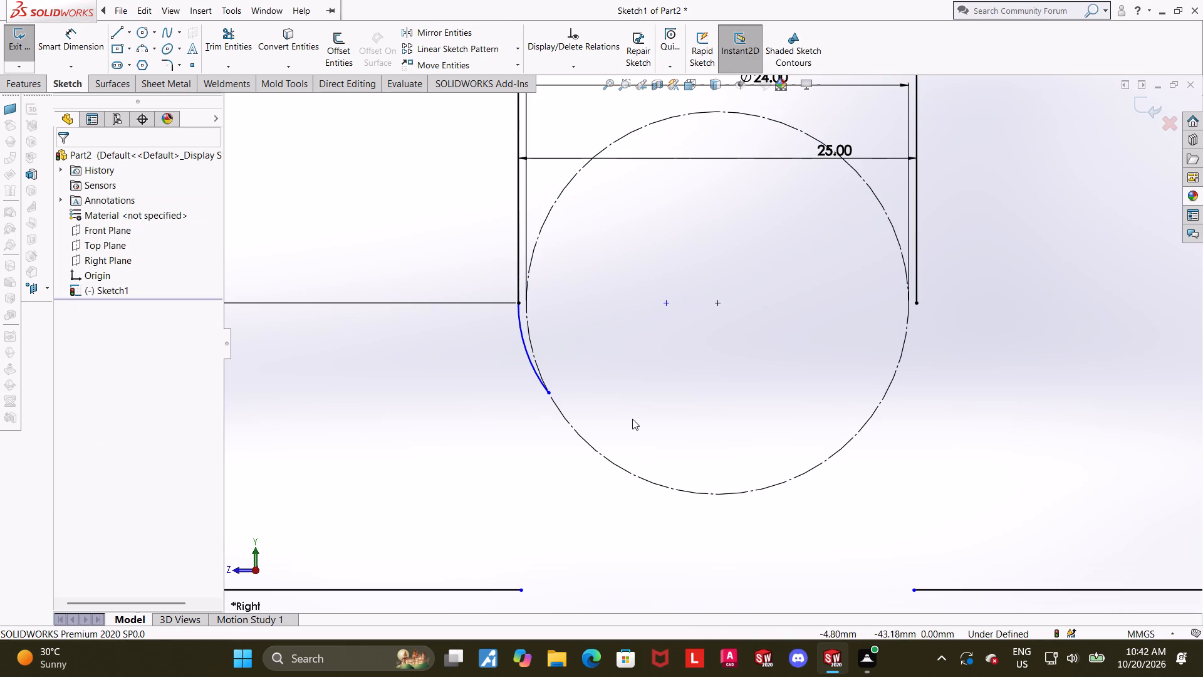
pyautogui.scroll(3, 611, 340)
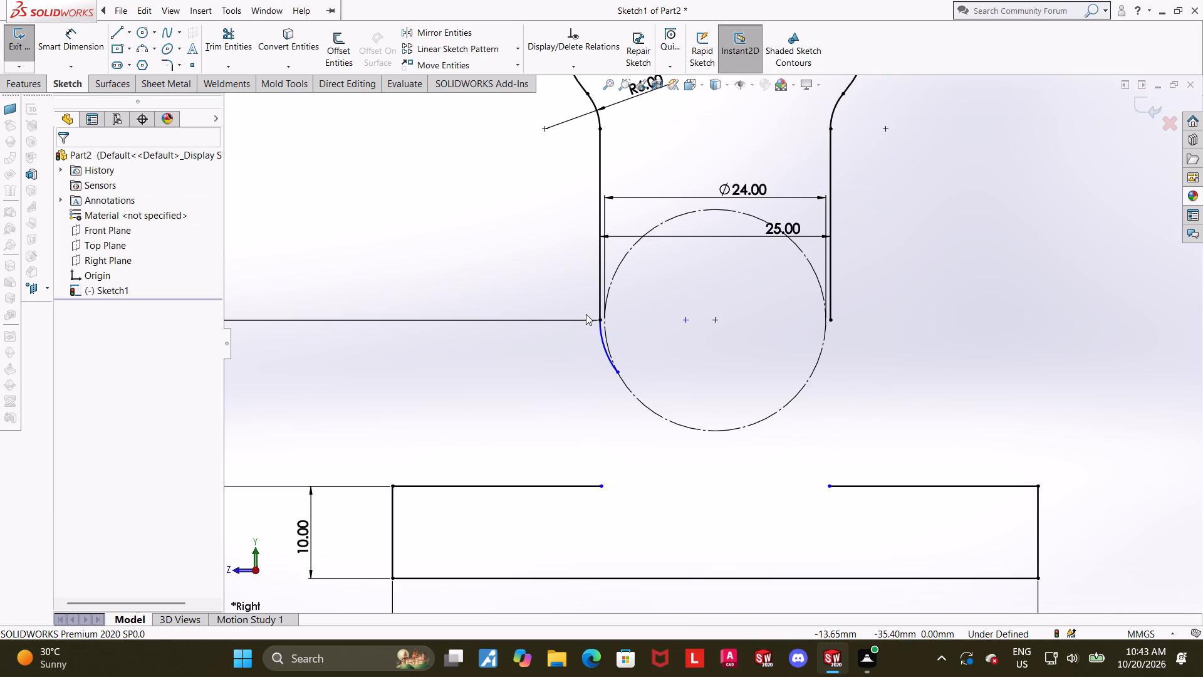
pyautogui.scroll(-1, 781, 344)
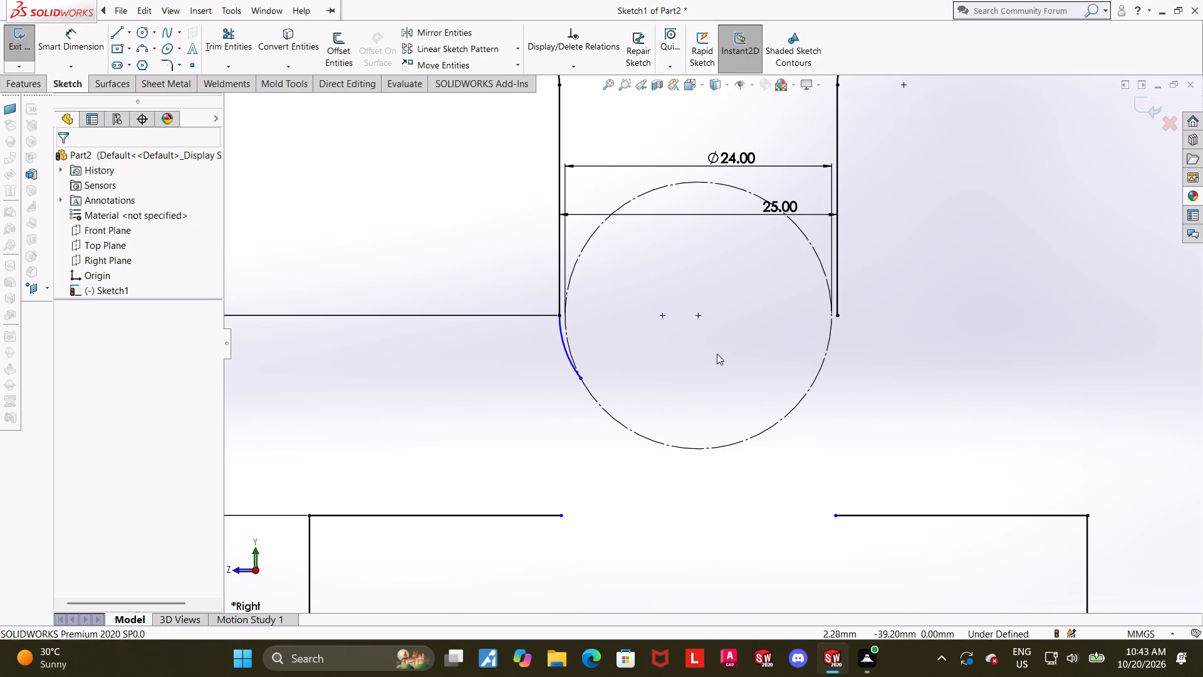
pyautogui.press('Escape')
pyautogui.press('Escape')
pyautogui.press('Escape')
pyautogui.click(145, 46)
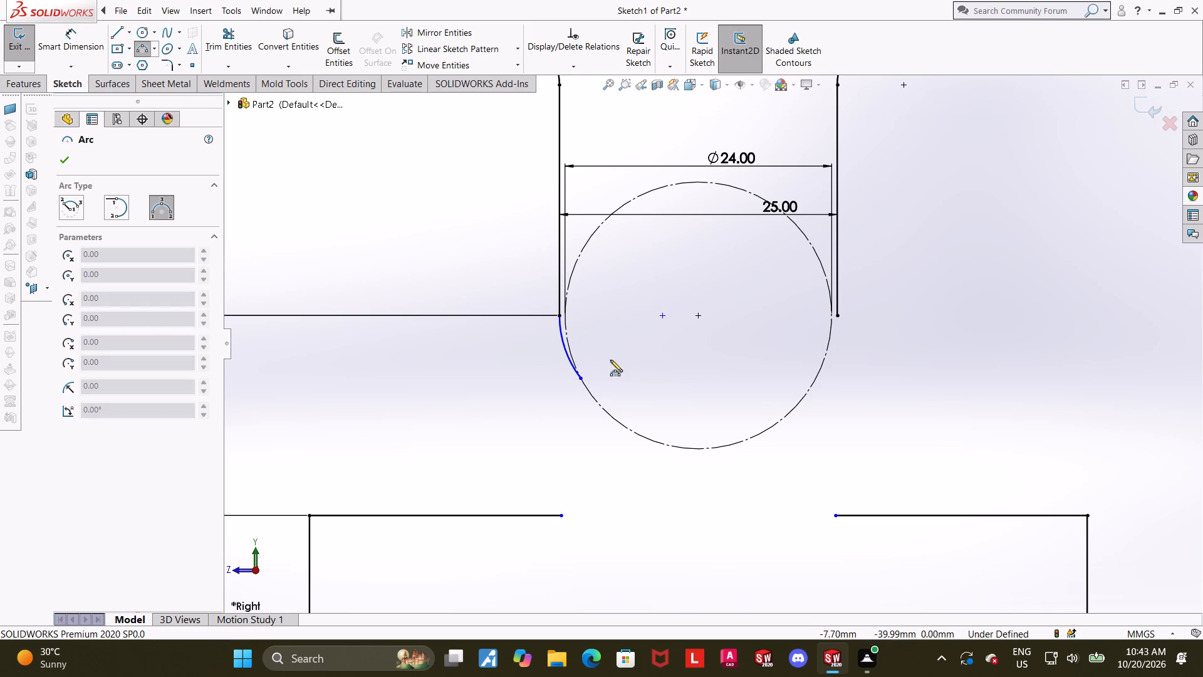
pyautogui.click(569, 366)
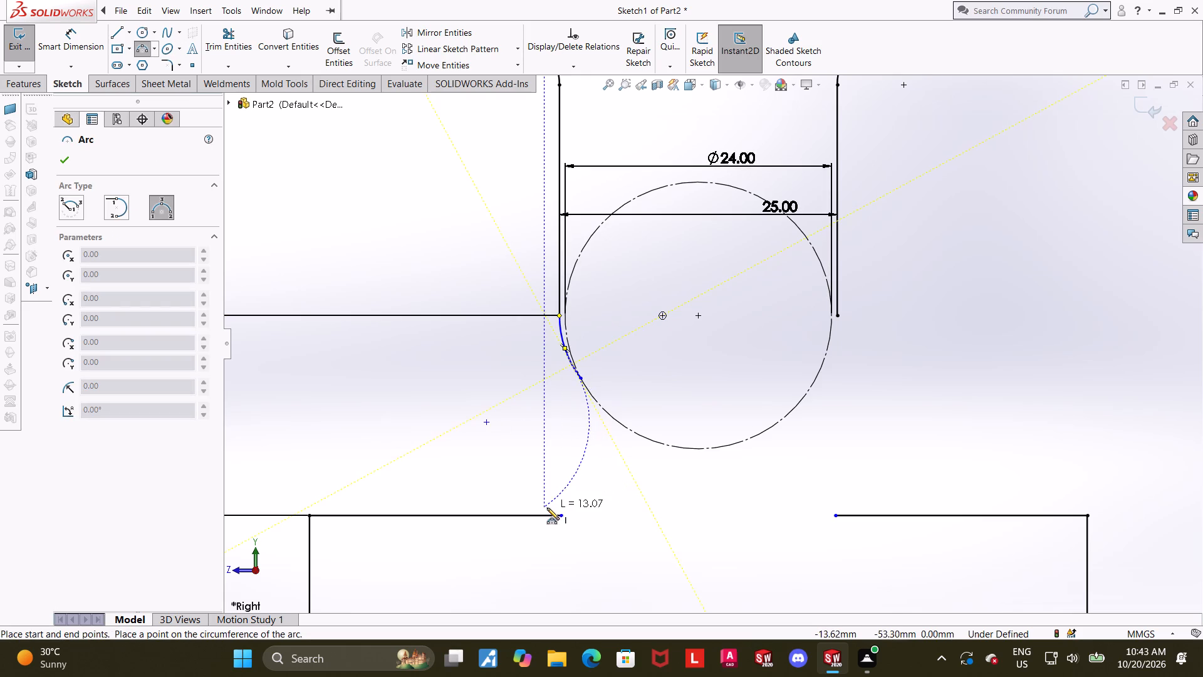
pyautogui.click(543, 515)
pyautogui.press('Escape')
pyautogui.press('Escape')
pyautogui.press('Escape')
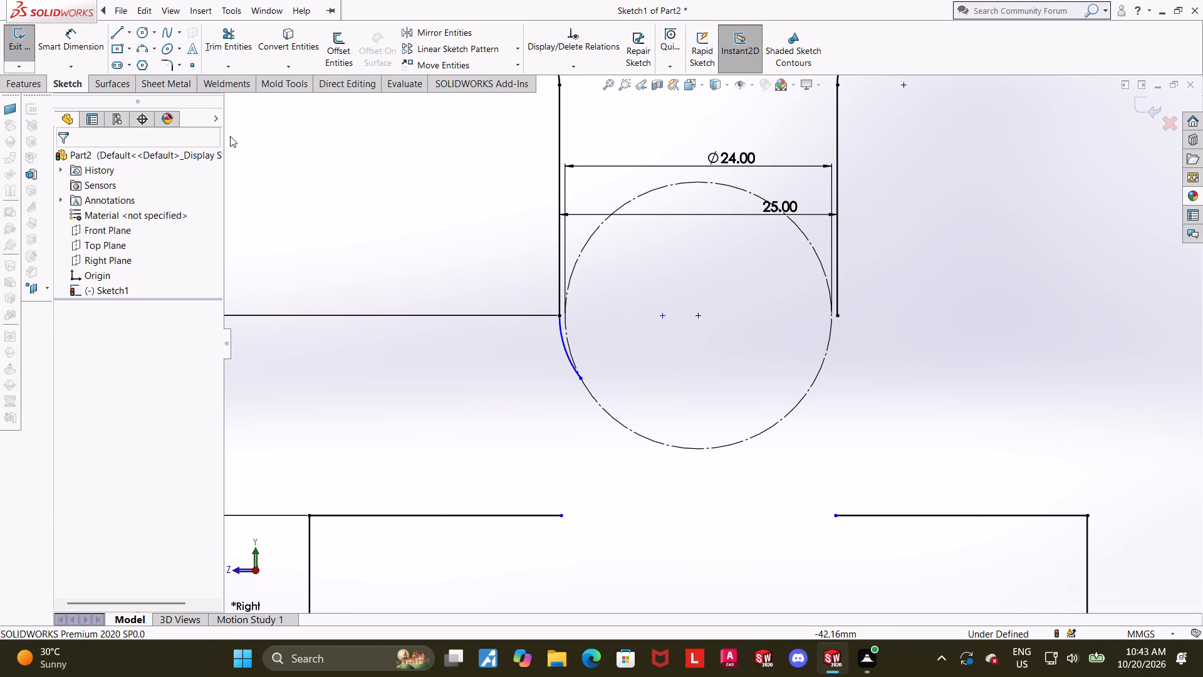
# Sketch a three-point arc from near the left neck arc's lower end to the base's left top edge, bulging toward the construction circle.
pyautogui.click(142, 49)
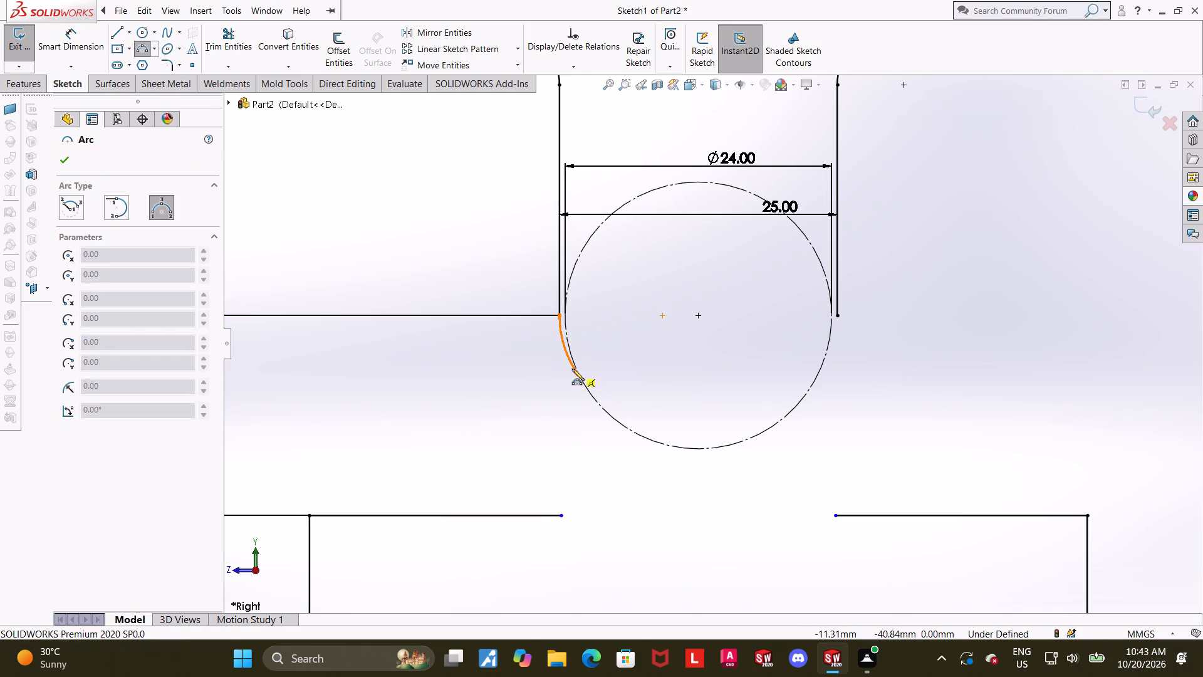
pyautogui.click(572, 369)
pyautogui.click(526, 518)
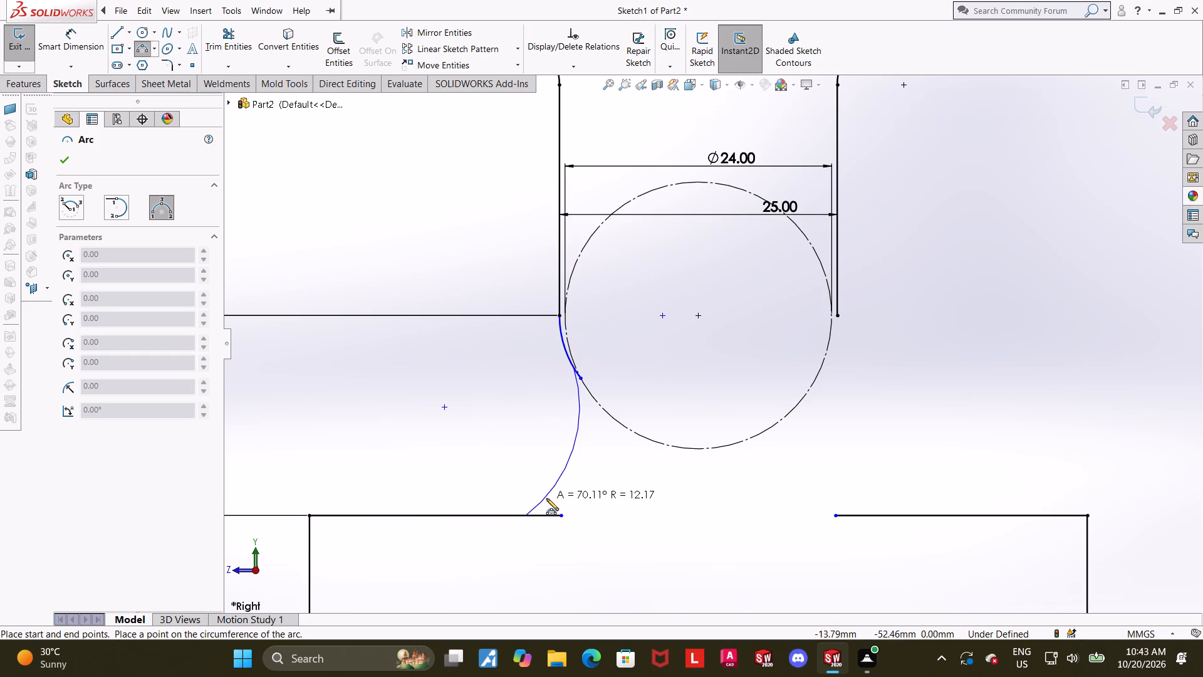
pyautogui.click(546, 498)
pyautogui.press('Escape')
pyautogui.press('Escape')
pyautogui.press('Escape')
pyautogui.click(640, 472)
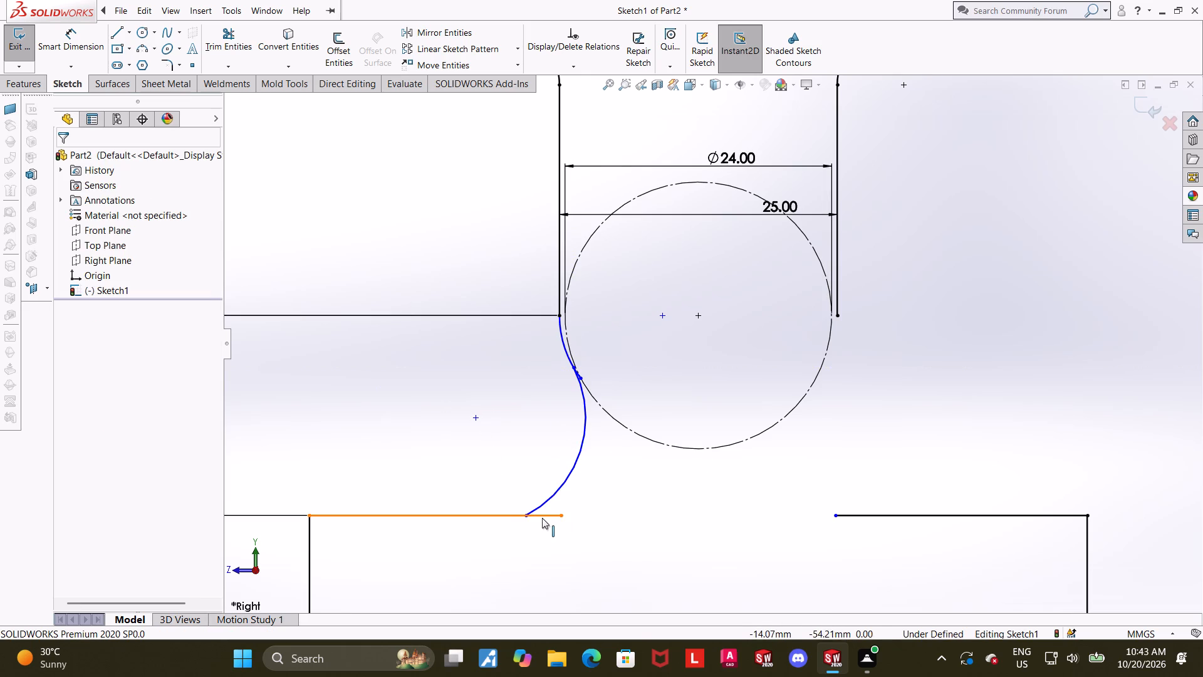
# Make the new lower arc tangent to the base's left top edge.
pyautogui.click(542, 518)
pyautogui.keyDown('ctrl'); pyautogui.click(563, 487); pyautogui.keyUp('ctrl')
pyautogui.click(67, 382)
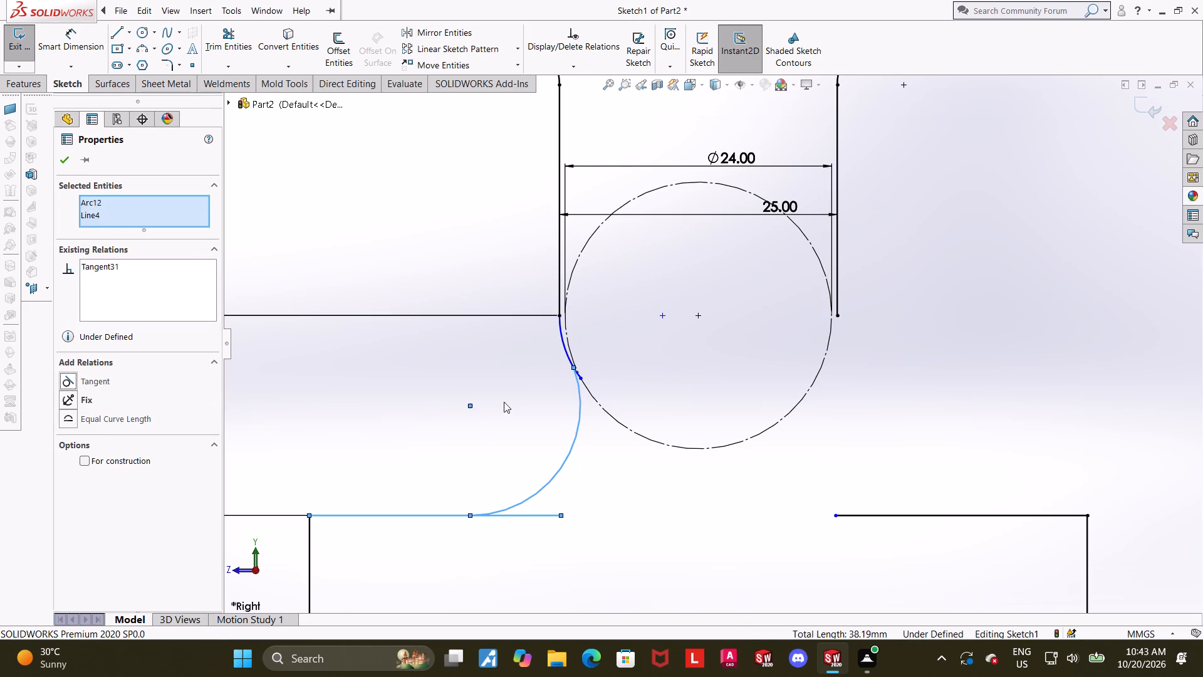
# Make the new lower arc tangent to the left neck arc.
pyautogui.click(549, 399)
pyautogui.click(568, 355)
pyautogui.keyDown('ctrl'); pyautogui.click(581, 414); pyautogui.keyUp('ctrl')
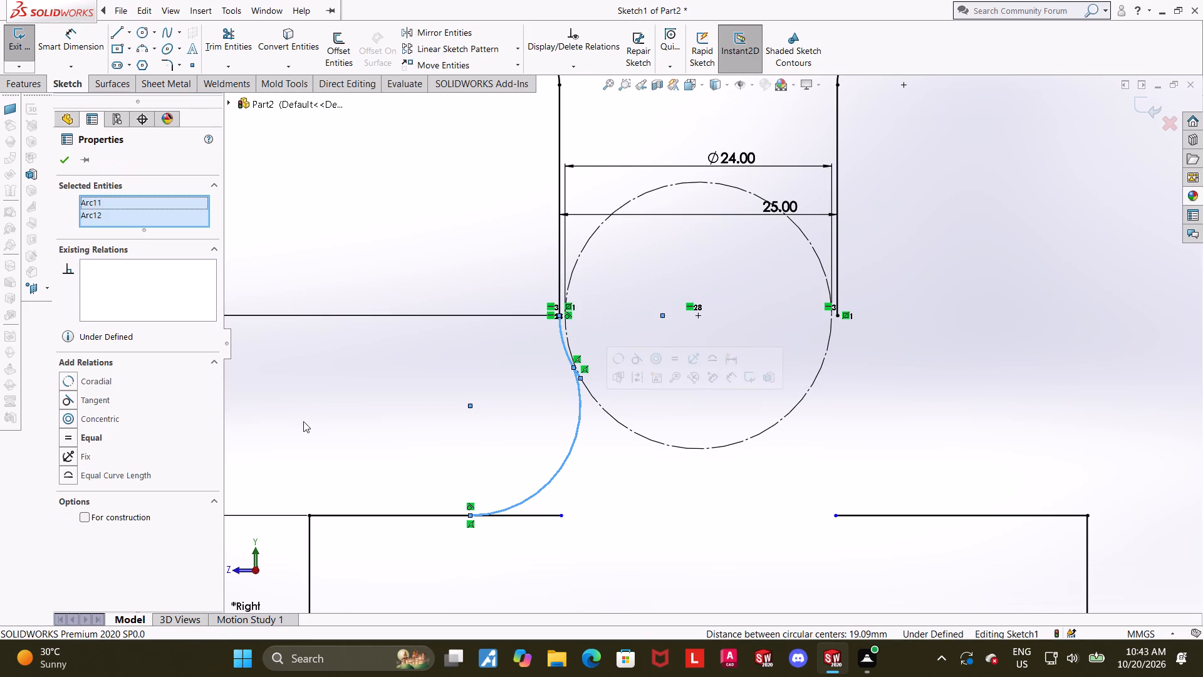
pyautogui.click(64, 401)
pyautogui.click(437, 384)
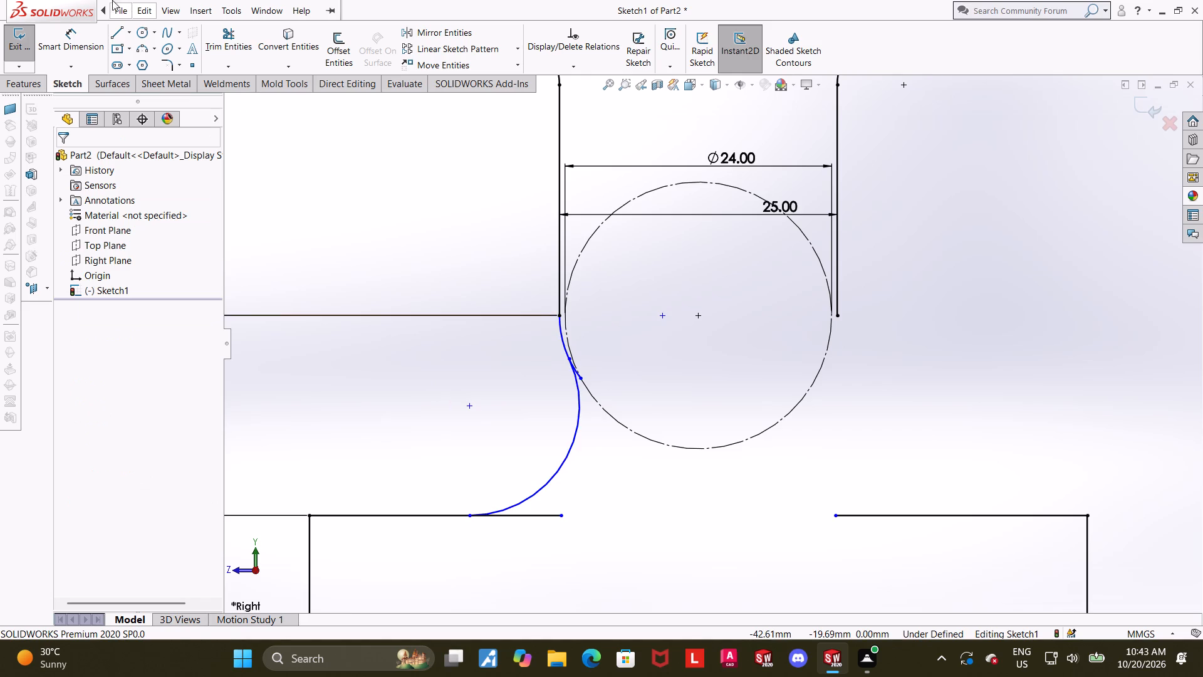
# Dimension the lower left arc's radius at 8 mm.
pyautogui.click(78, 35)
pyautogui.click(79, 40)
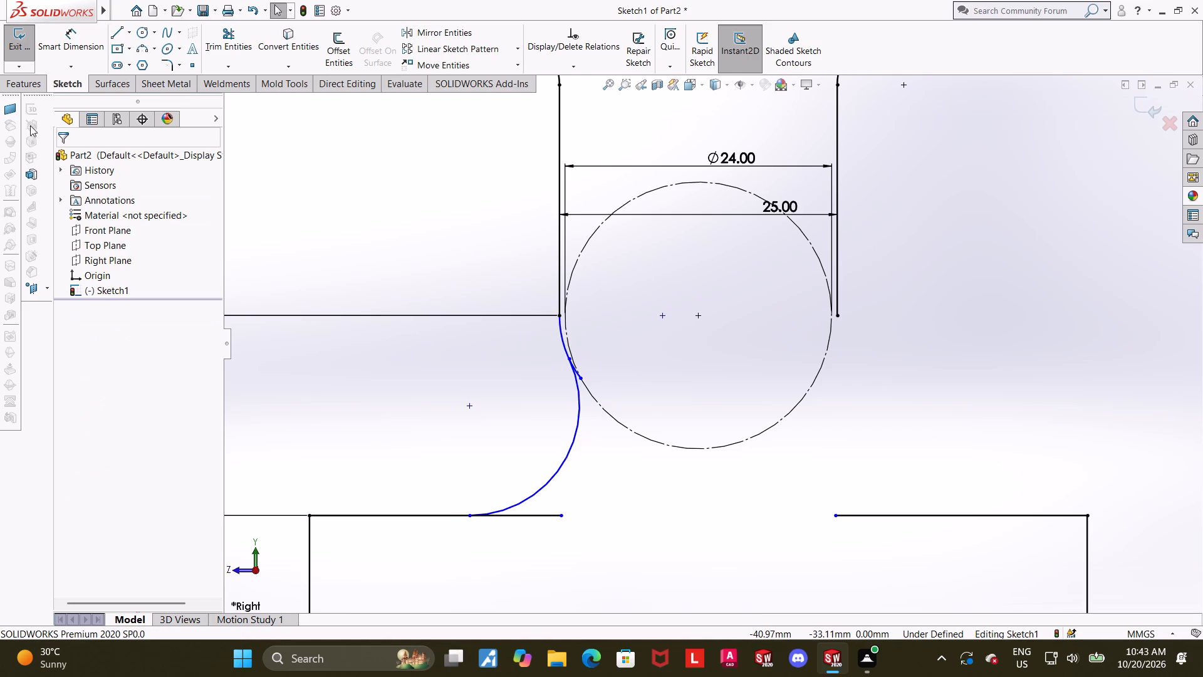
pyautogui.click(66, 53)
pyautogui.click(580, 418)
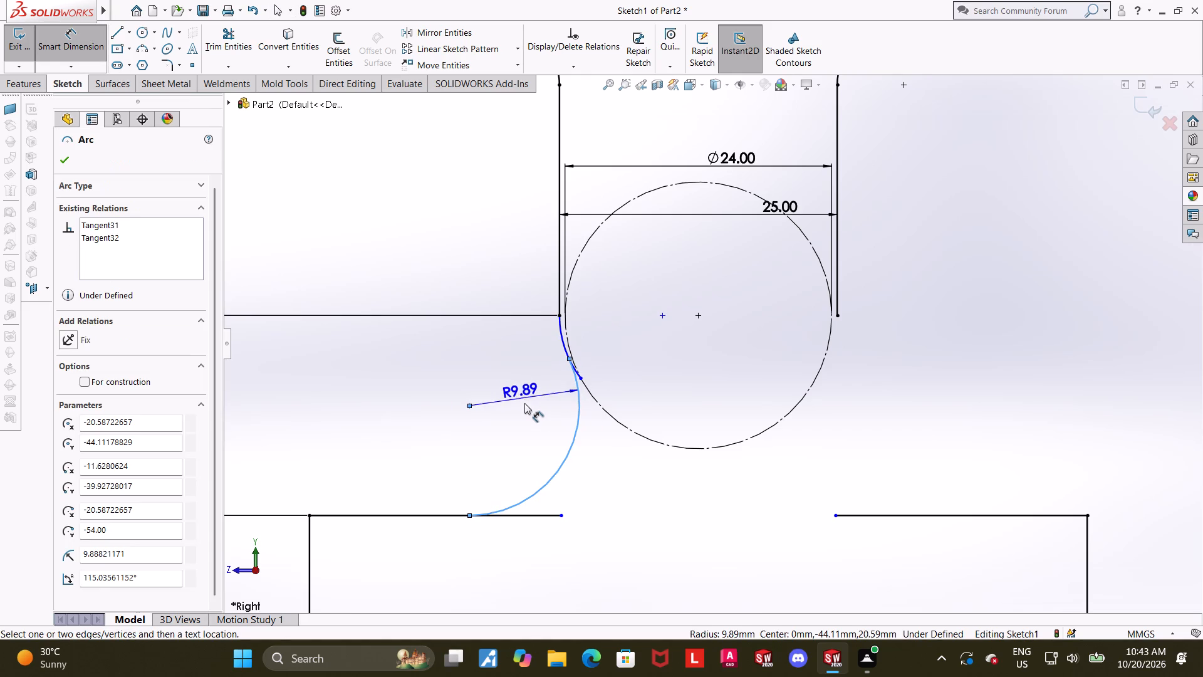
pyautogui.click(528, 413)
pyautogui.press('8')
pyautogui.press('Return')
pyautogui.press('Escape')
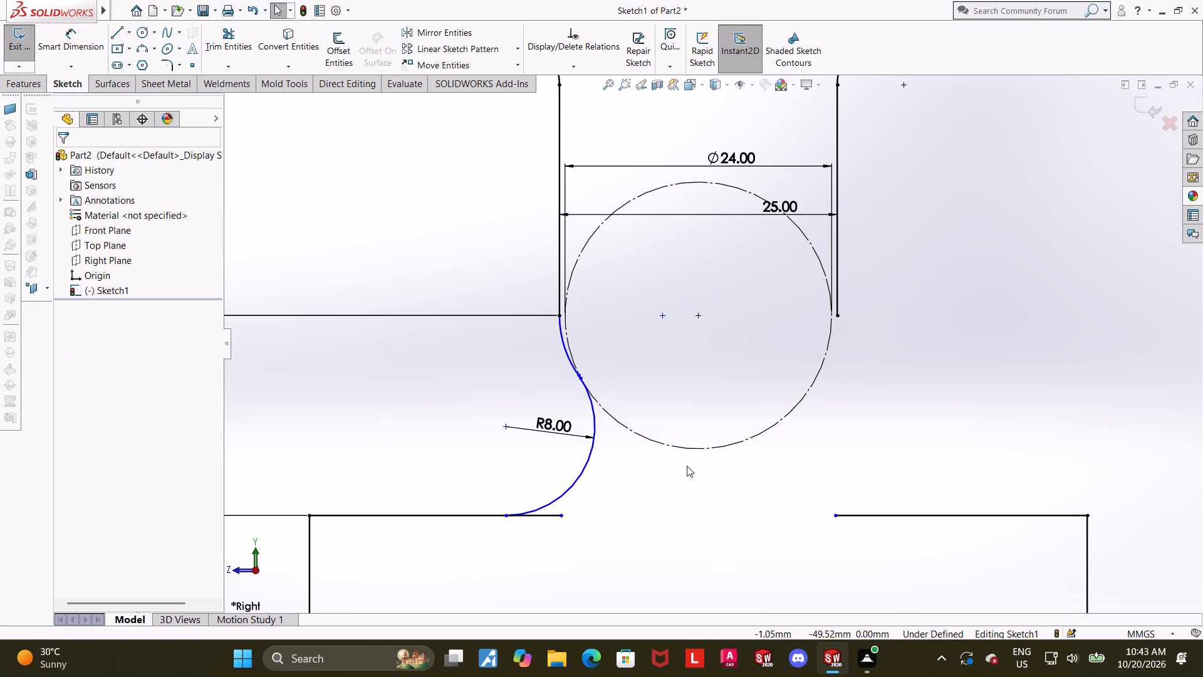
# Merge the lower endpoint of the left neck arc with the upper endpoint of the R8 arc.
pyautogui.click(687, 466)
pyautogui.scroll(-5, 581, 374)
pyautogui.scroll(-6, 645, 359)
pyautogui.click(719, 349)
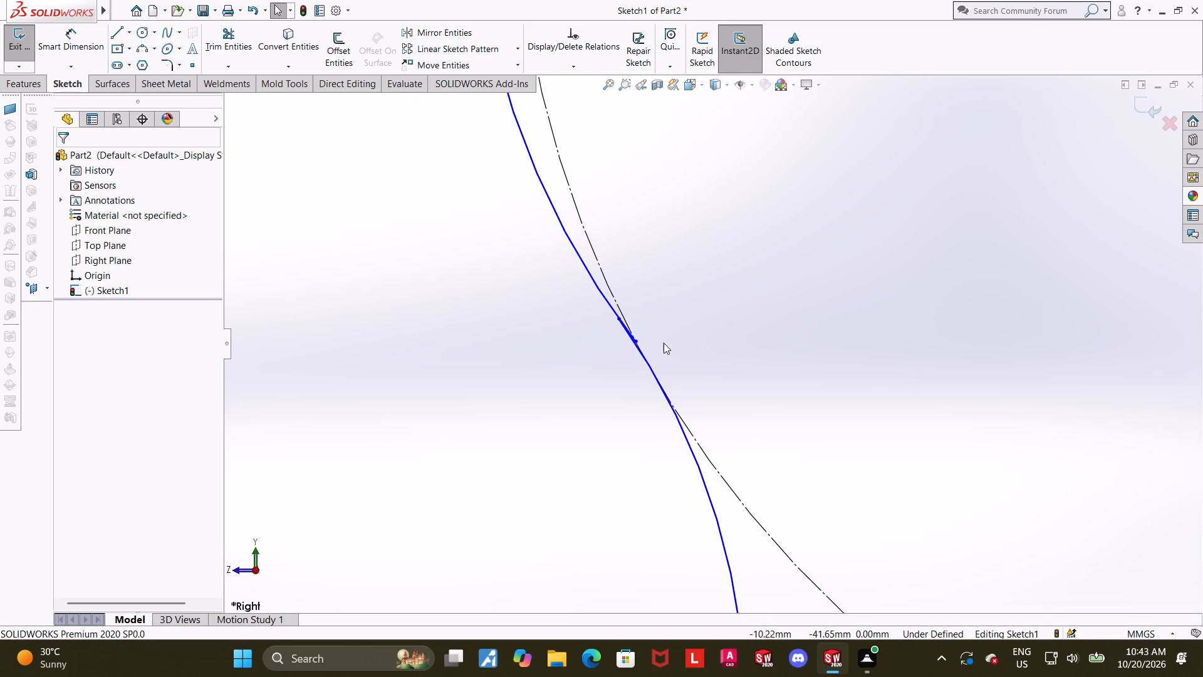
pyautogui.click(638, 340)
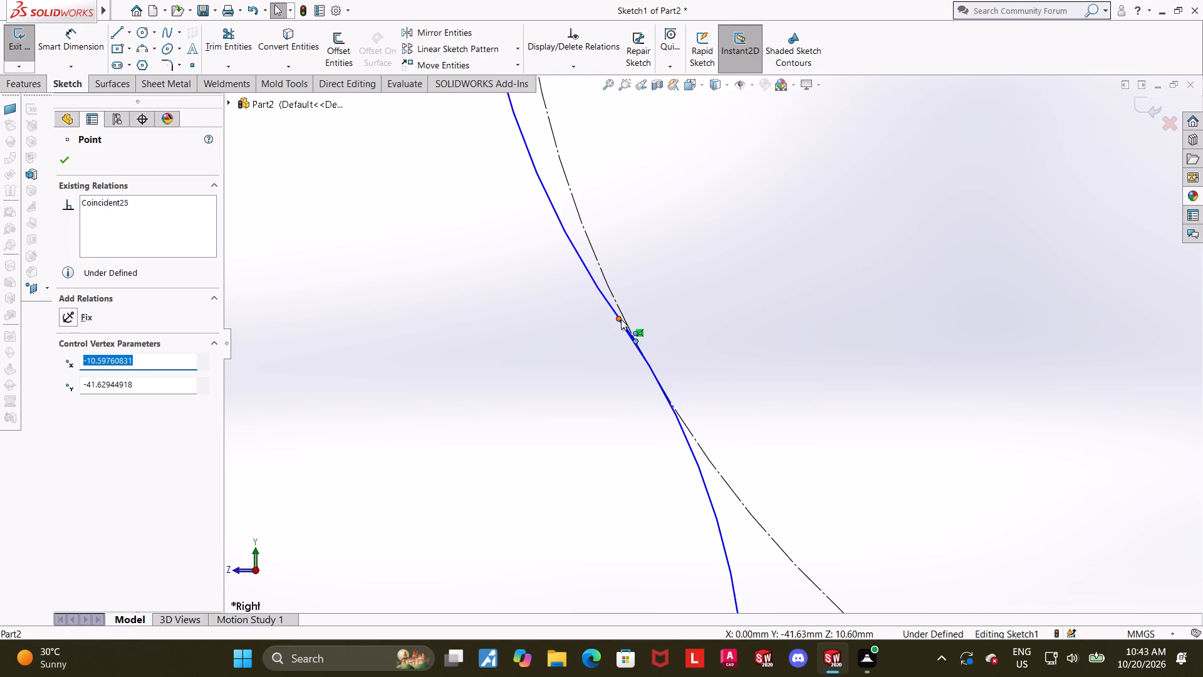
pyautogui.keyDown('ctrl'); pyautogui.click(621, 319); pyautogui.keyUp('ctrl')
pyautogui.click(74, 436)
pyautogui.scroll(4, 538, 438)
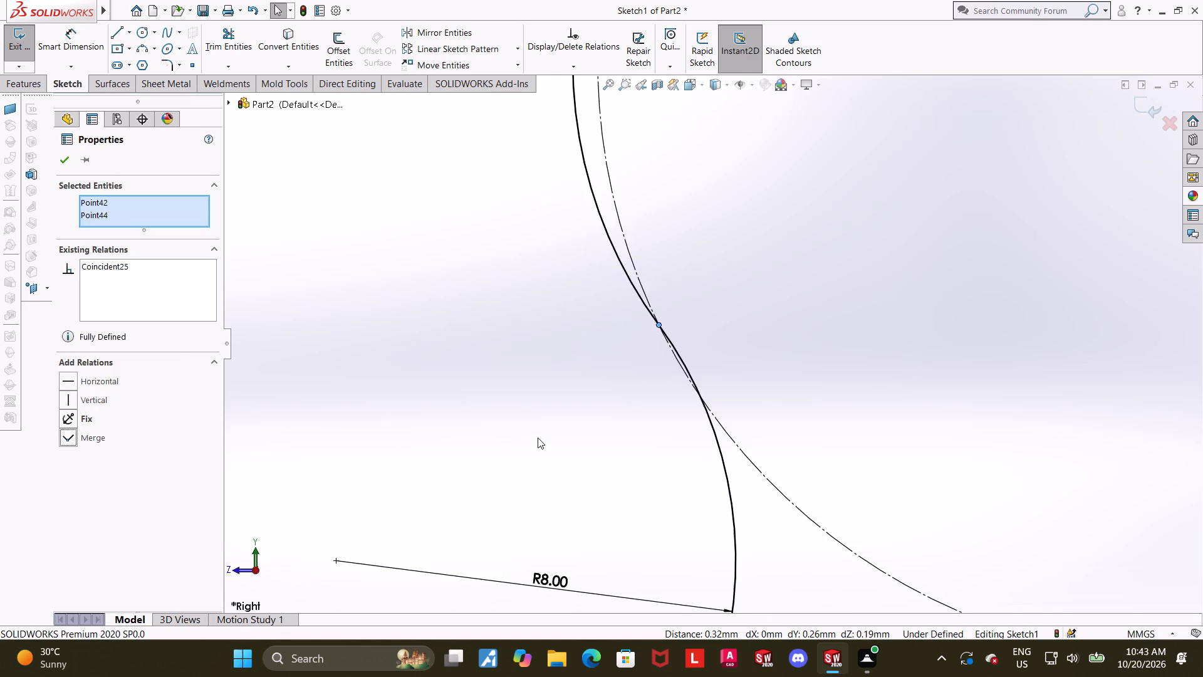
pyautogui.scroll(5, 538, 438)
pyautogui.scroll(4, 815, 443)
pyautogui.click(870, 456)
# Trim the part of the base's left top edge that extends past the R8 arc's lower end.
pyautogui.scroll(-3, 840, 425)
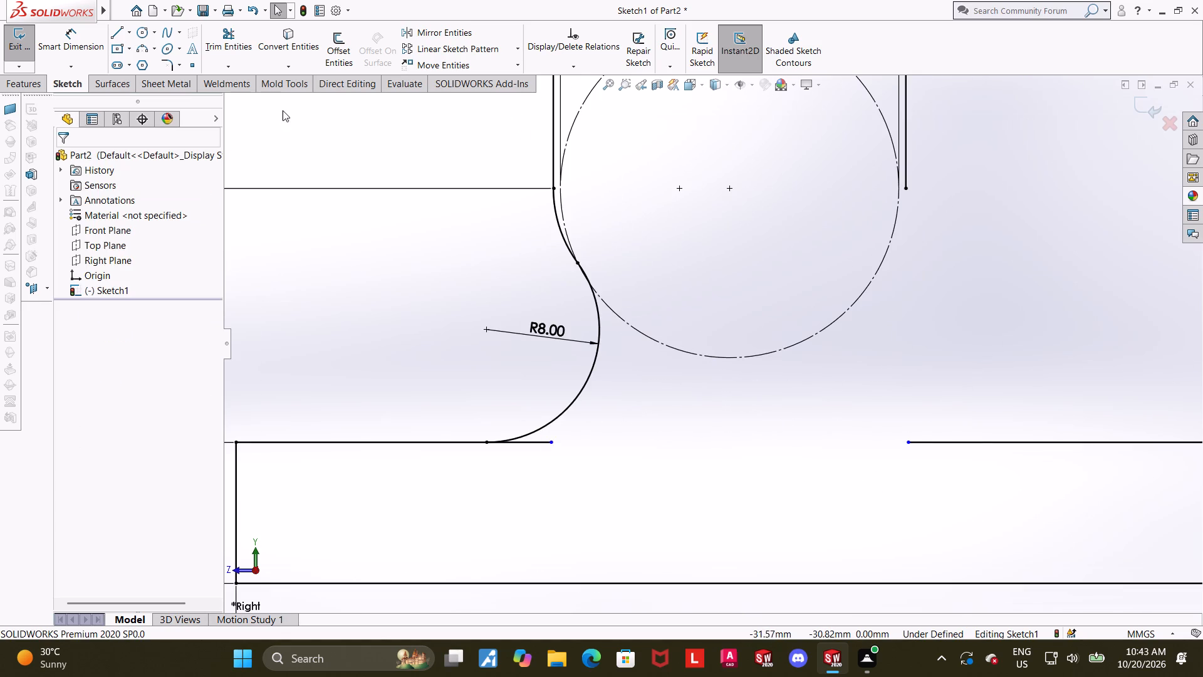
pyautogui.click(214, 43)
pyautogui.press('Escape')
pyautogui.press('Escape')
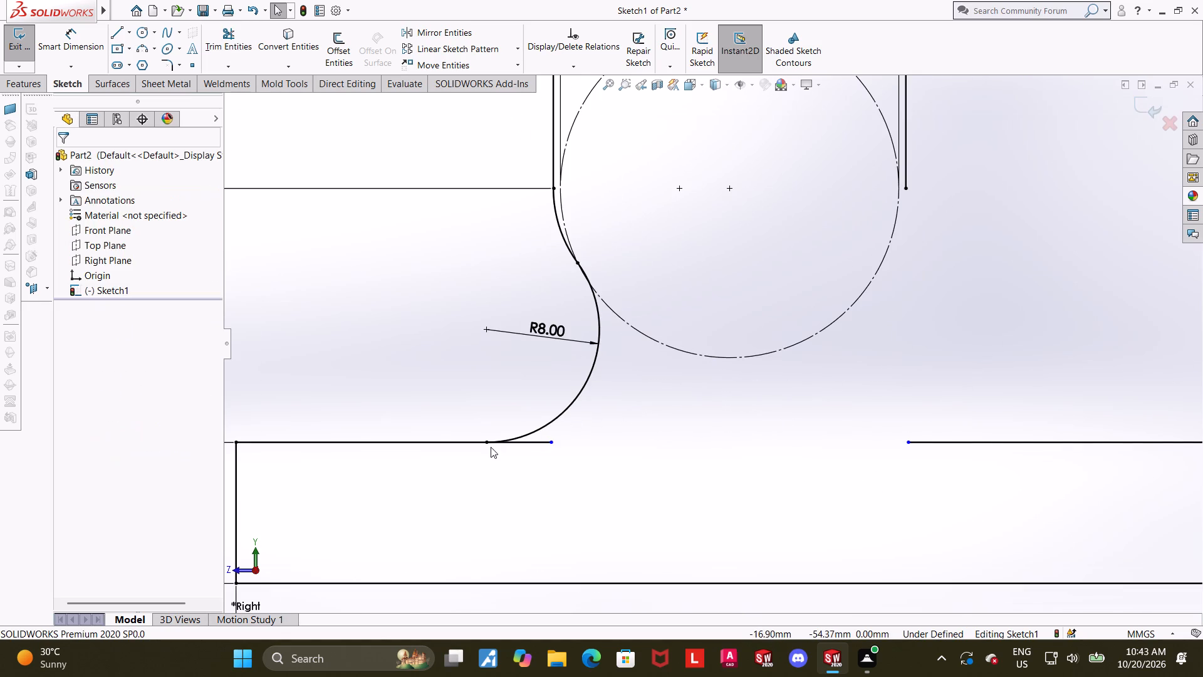
pyautogui.click(487, 444)
pyautogui.keyDown('ctrl'); pyautogui.click(521, 444); pyautogui.keyUp('ctrl')
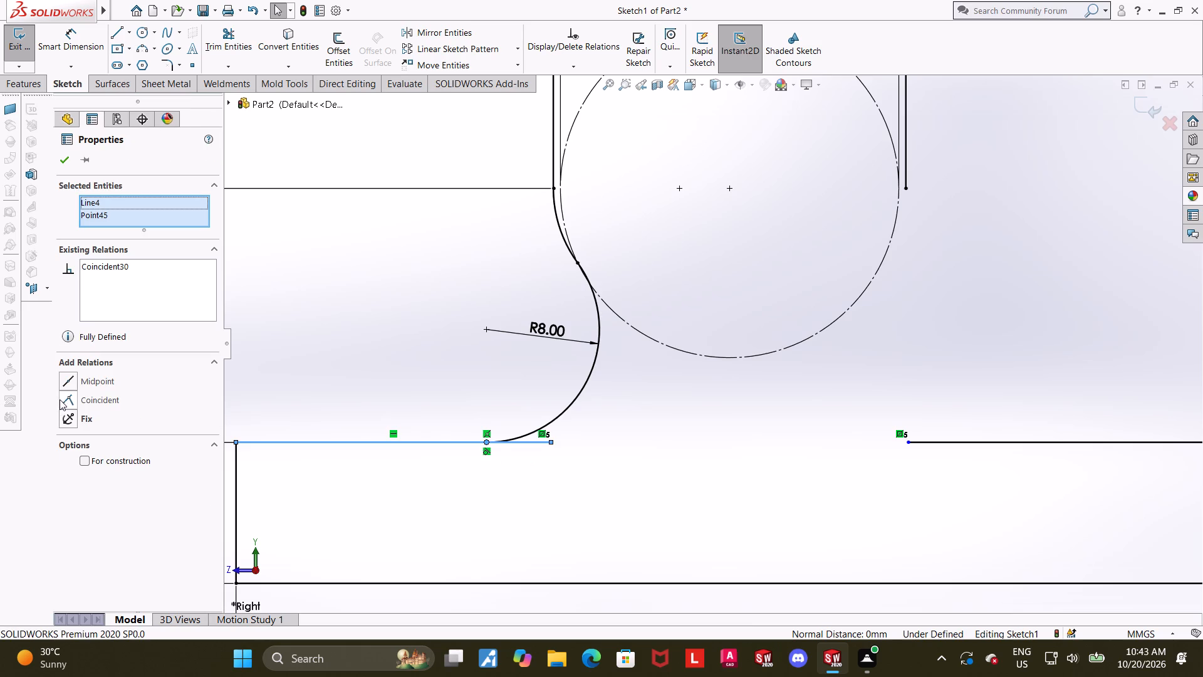
pyautogui.press('Escape')
pyautogui.press('Escape')
pyautogui.press('Escape')
pyautogui.click(219, 36)
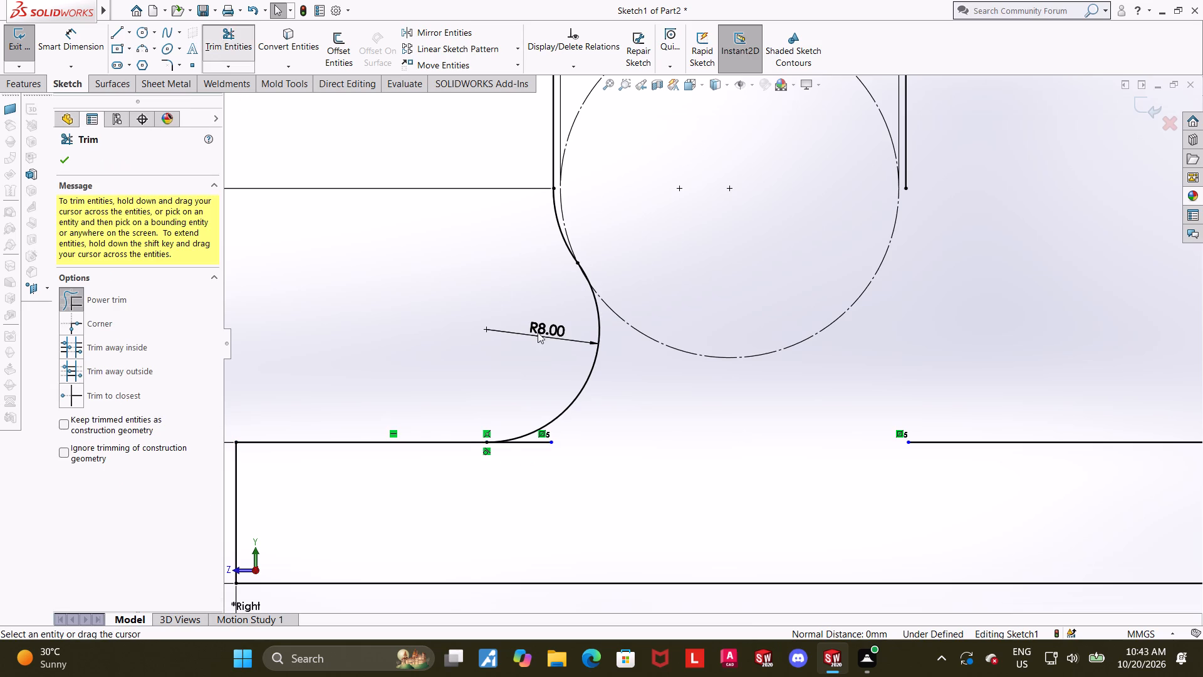
pyautogui.scroll(-2, 597, 422)
pyautogui.moveTo(533, 429); pyautogui.dragTo(490, 452)
pyautogui.scroll(2, 632, 433)
pyautogui.scroll(-6, 581, 411)
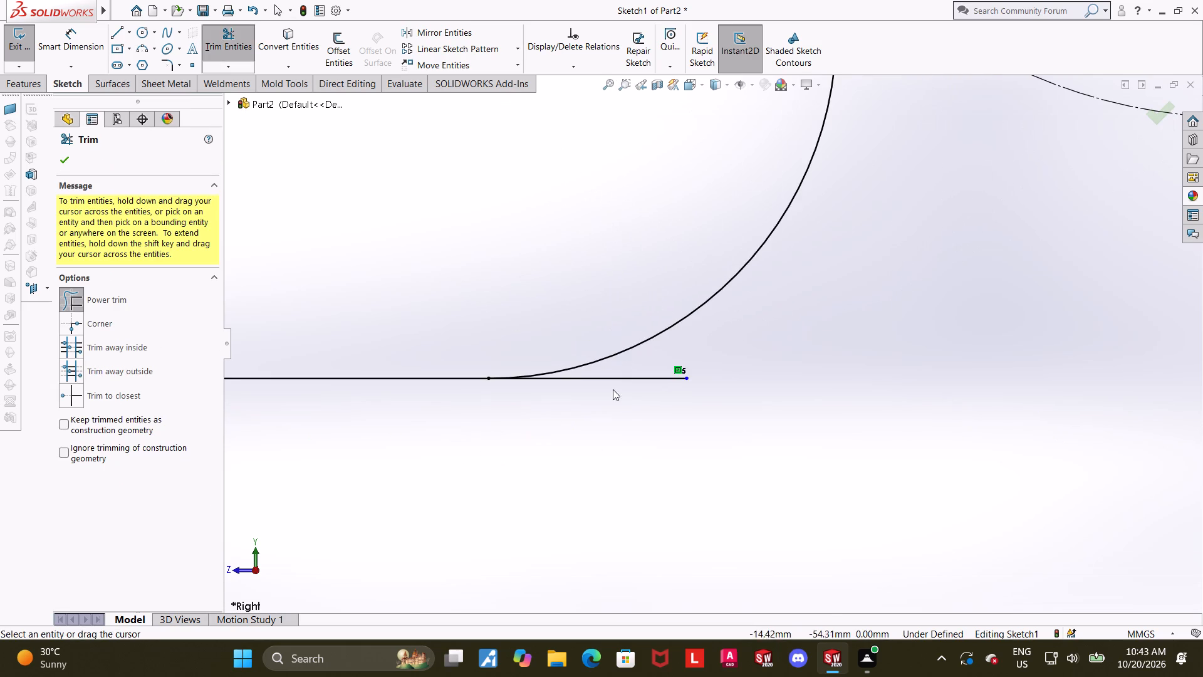
pyautogui.moveTo(622, 367); pyautogui.dragTo(557, 406)
pyautogui.scroll(12, 612, 407)
pyautogui.press('Escape')
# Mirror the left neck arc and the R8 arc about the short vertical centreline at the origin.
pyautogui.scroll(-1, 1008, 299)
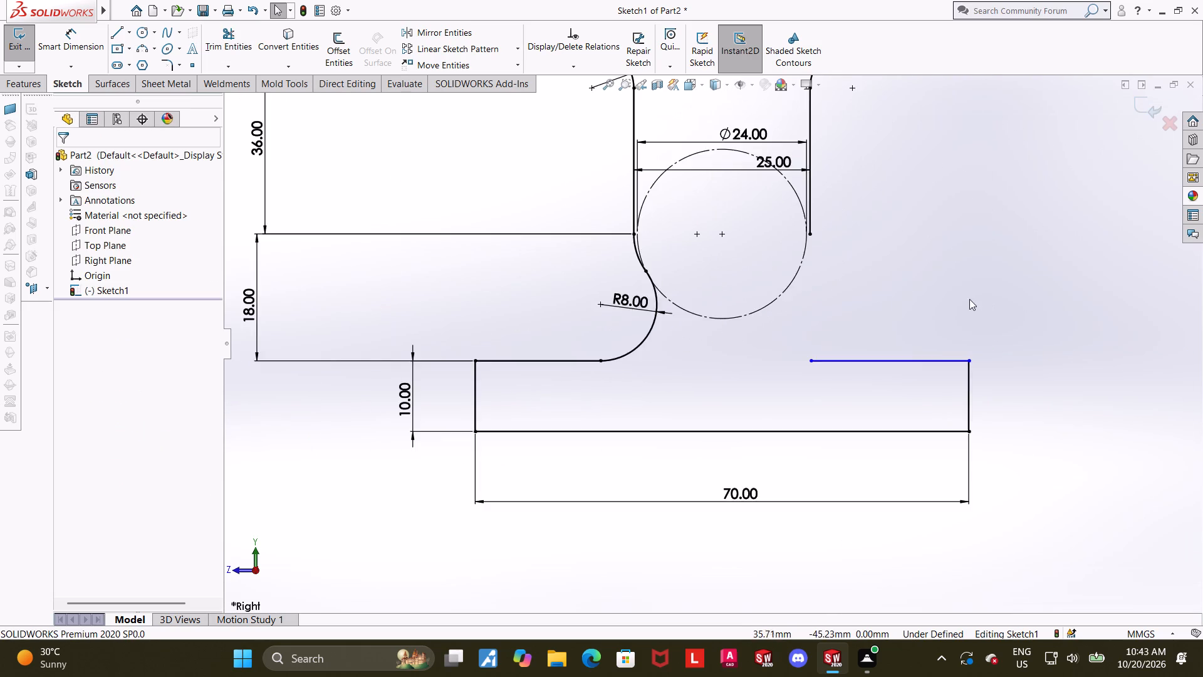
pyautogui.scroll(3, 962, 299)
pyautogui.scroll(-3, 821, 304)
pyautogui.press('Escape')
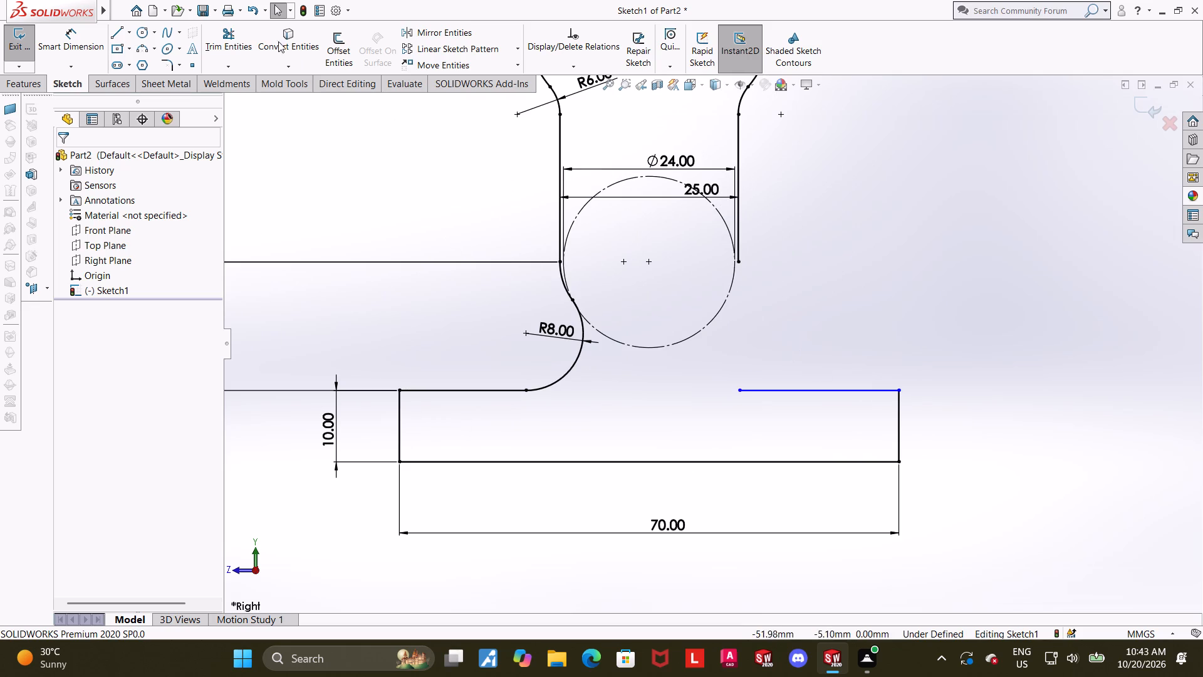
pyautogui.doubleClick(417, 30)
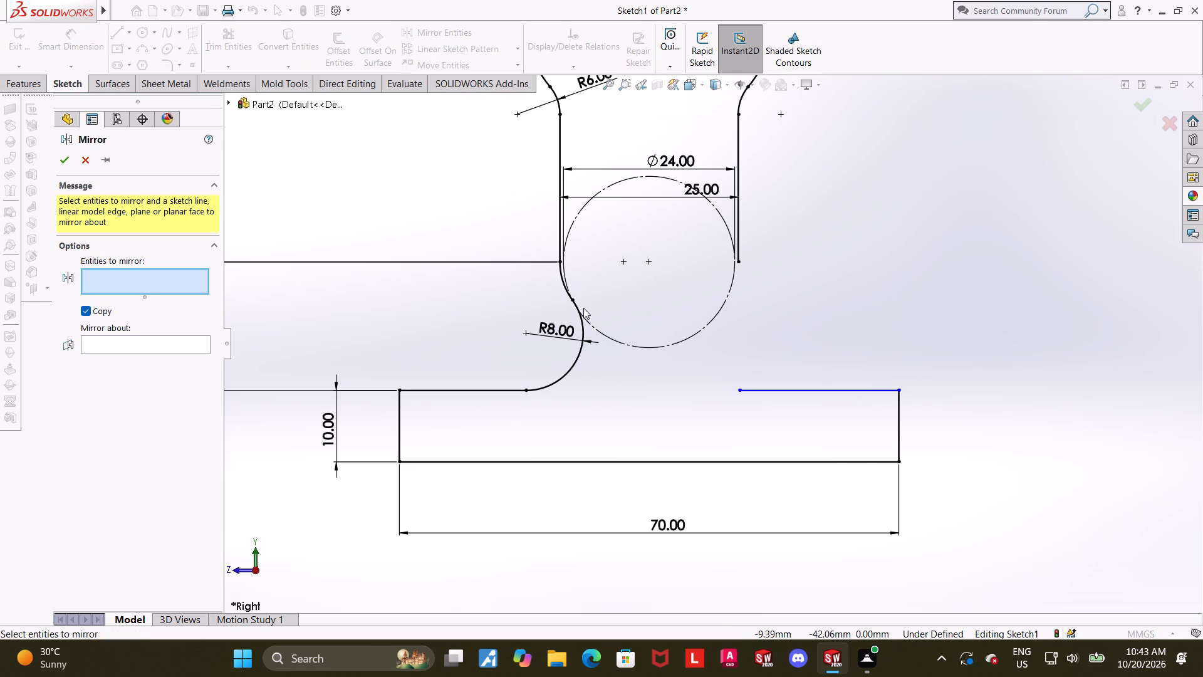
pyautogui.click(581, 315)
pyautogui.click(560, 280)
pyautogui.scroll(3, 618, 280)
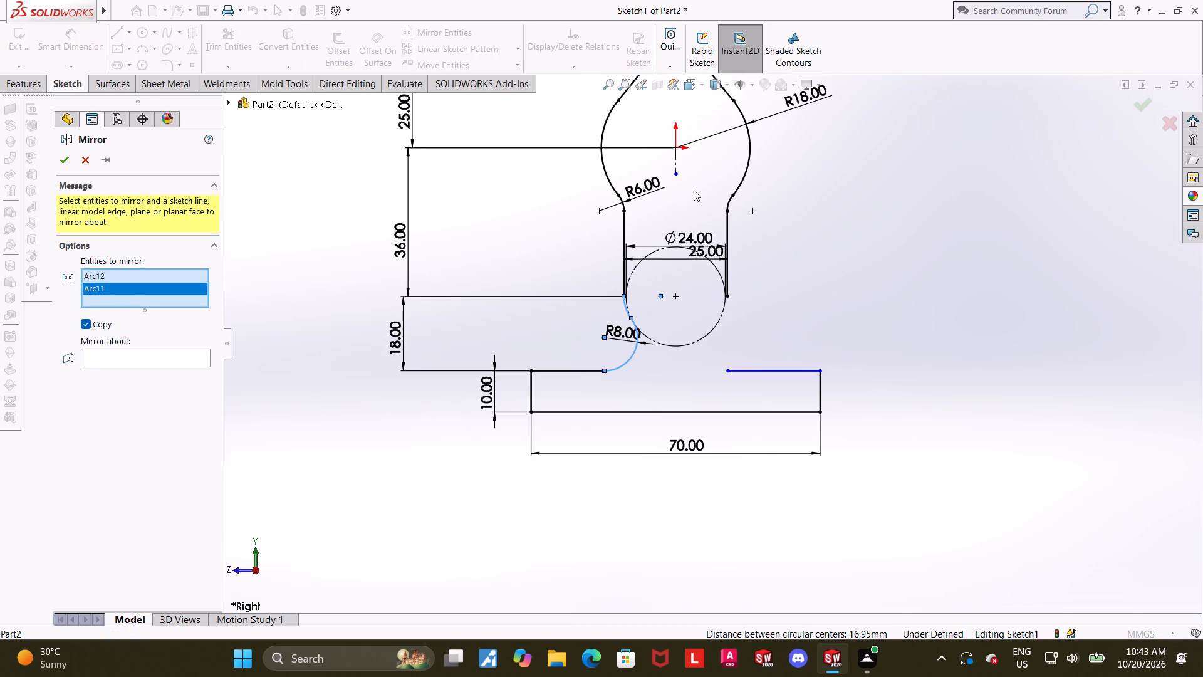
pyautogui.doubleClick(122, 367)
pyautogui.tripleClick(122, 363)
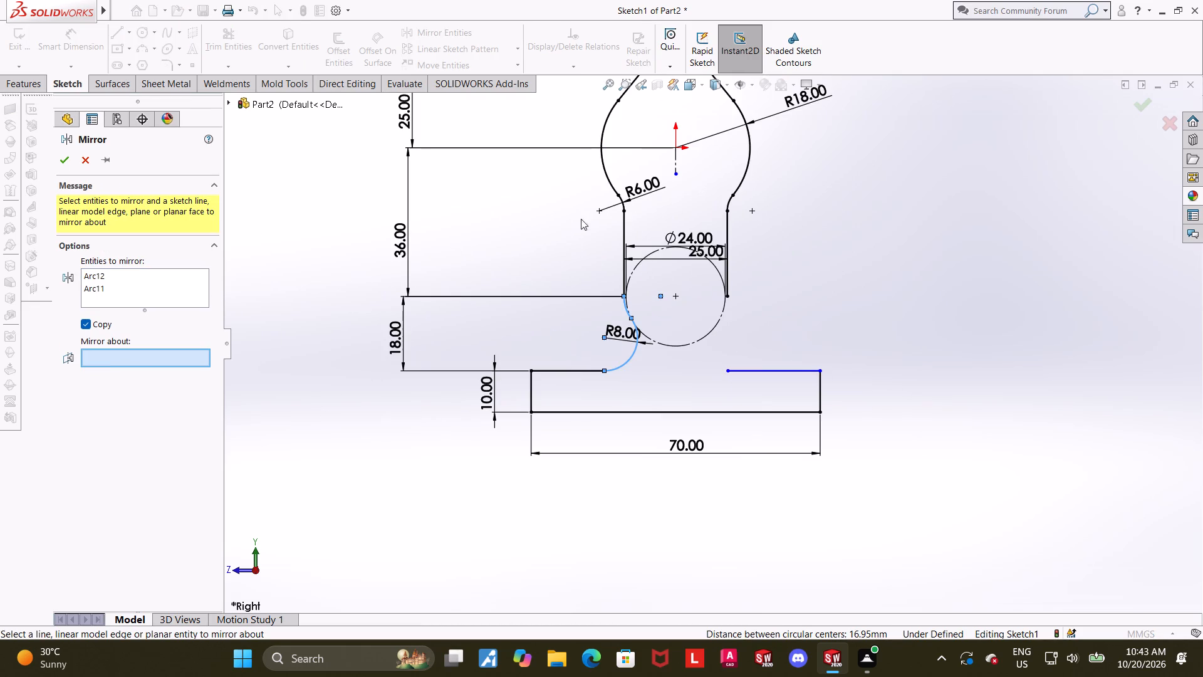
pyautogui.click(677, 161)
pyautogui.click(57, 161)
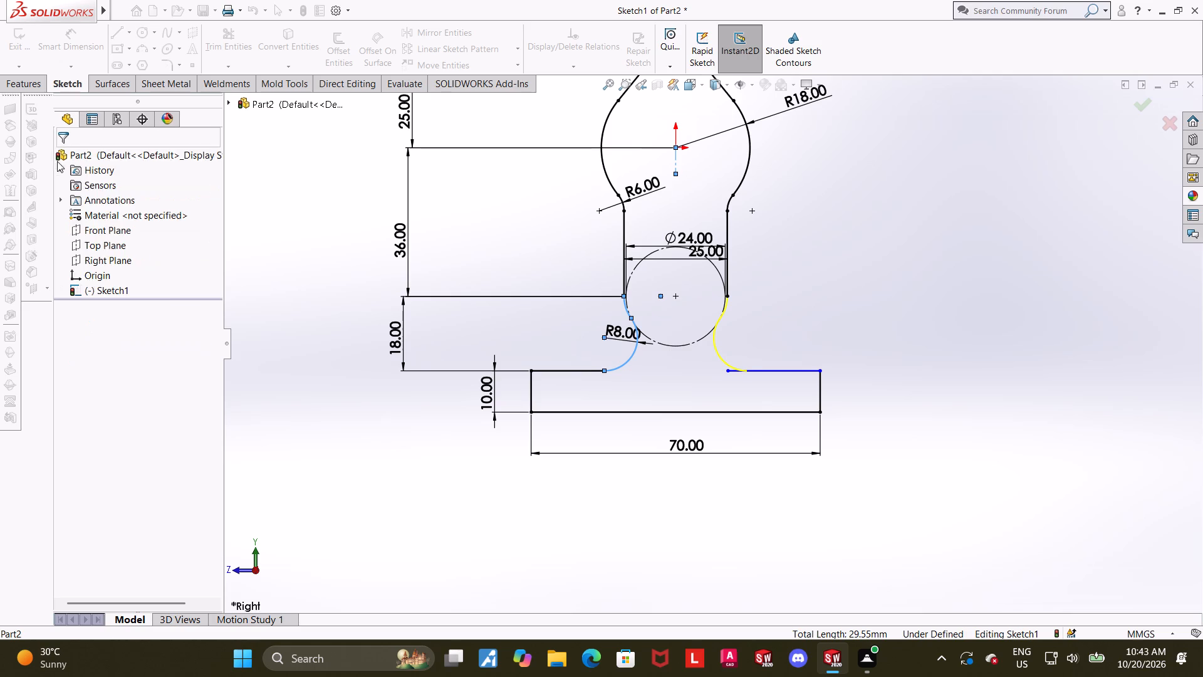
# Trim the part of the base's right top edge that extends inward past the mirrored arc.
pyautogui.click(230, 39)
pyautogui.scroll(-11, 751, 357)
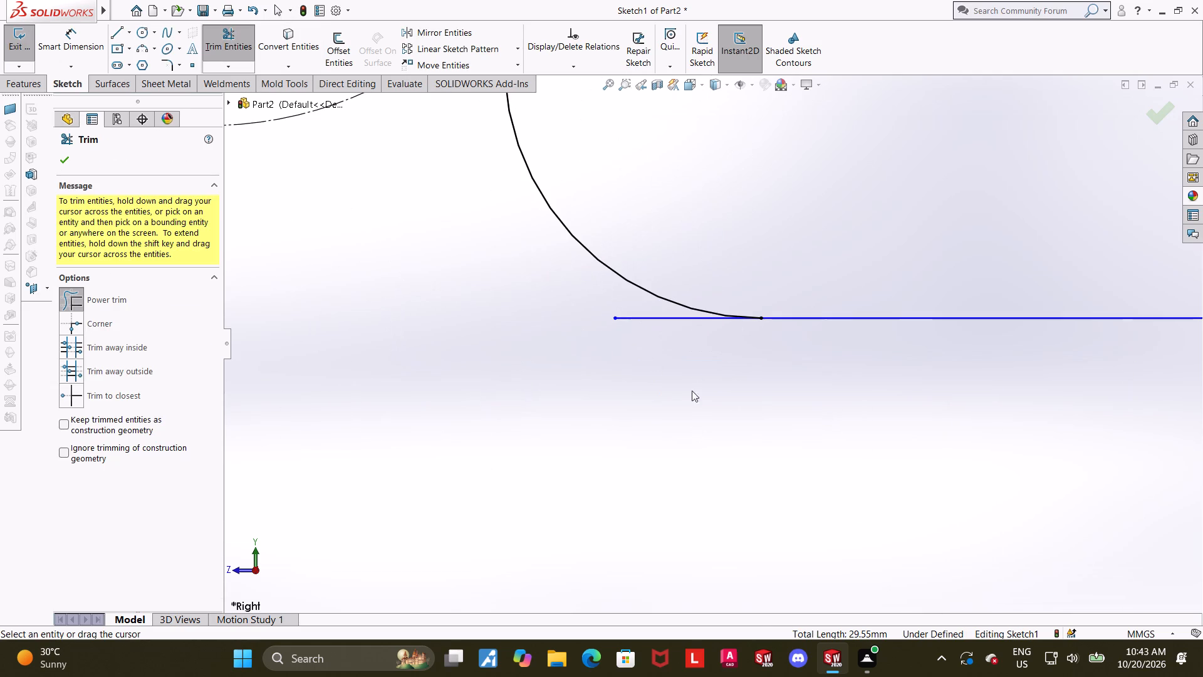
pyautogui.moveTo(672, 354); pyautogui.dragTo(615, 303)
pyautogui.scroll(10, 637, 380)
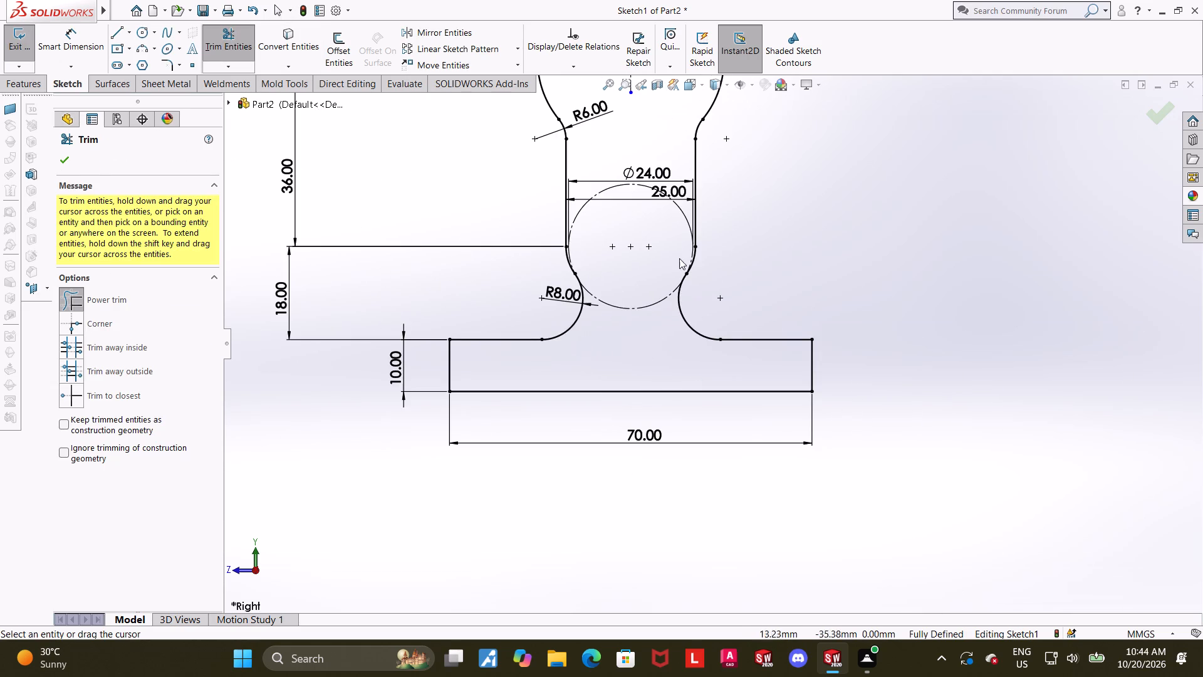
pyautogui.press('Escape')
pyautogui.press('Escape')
# Examine the whole profile and how the neck arcs meet the construction circle.
pyautogui.scroll(1, 638, 320)
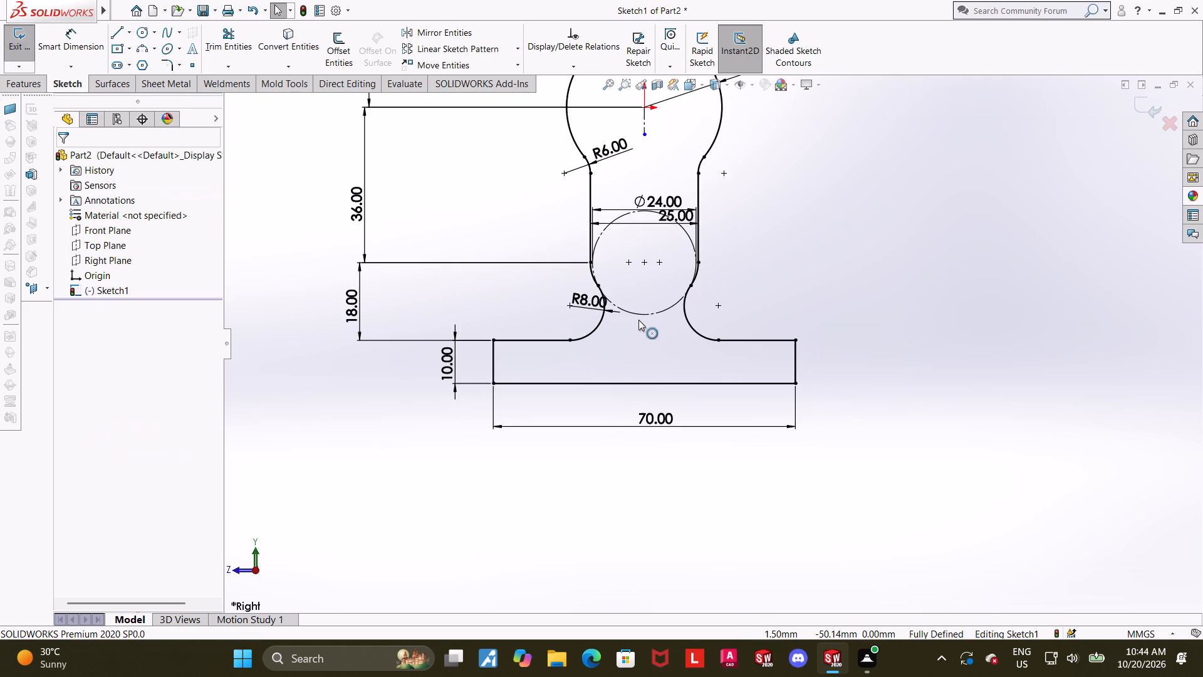
pyautogui.scroll(-1, 668, 280)
pyautogui.scroll(4, 734, 285)
pyautogui.scroll(-2, 753, 232)
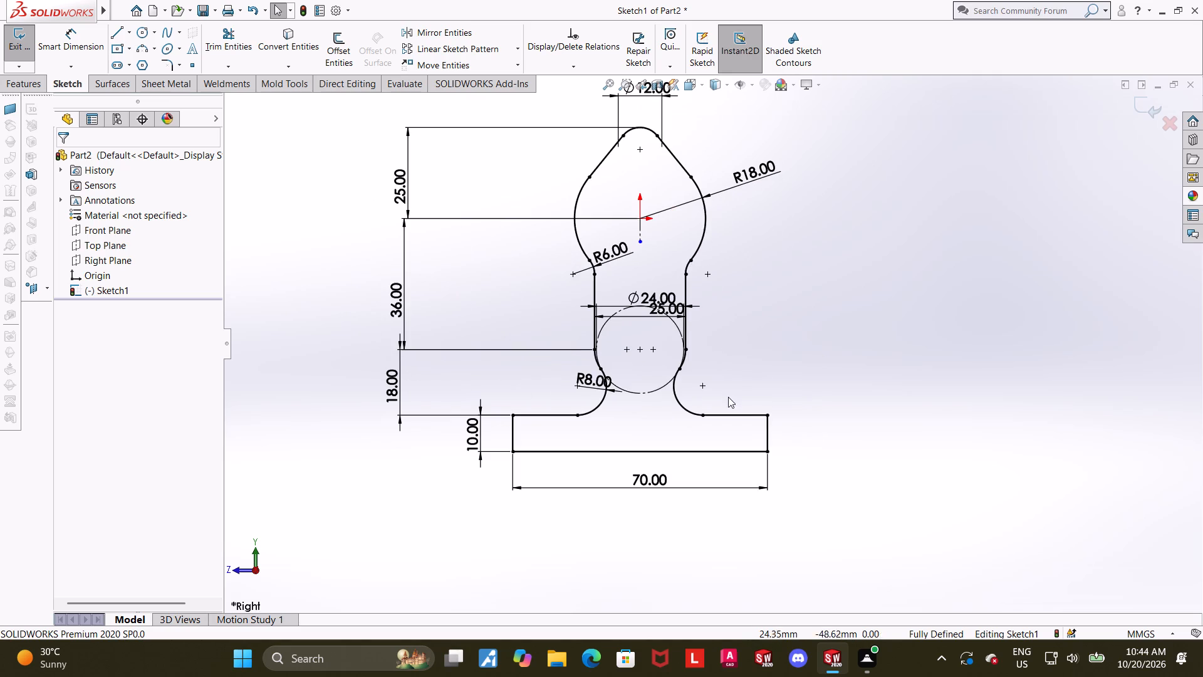
pyautogui.scroll(-2, 682, 372)
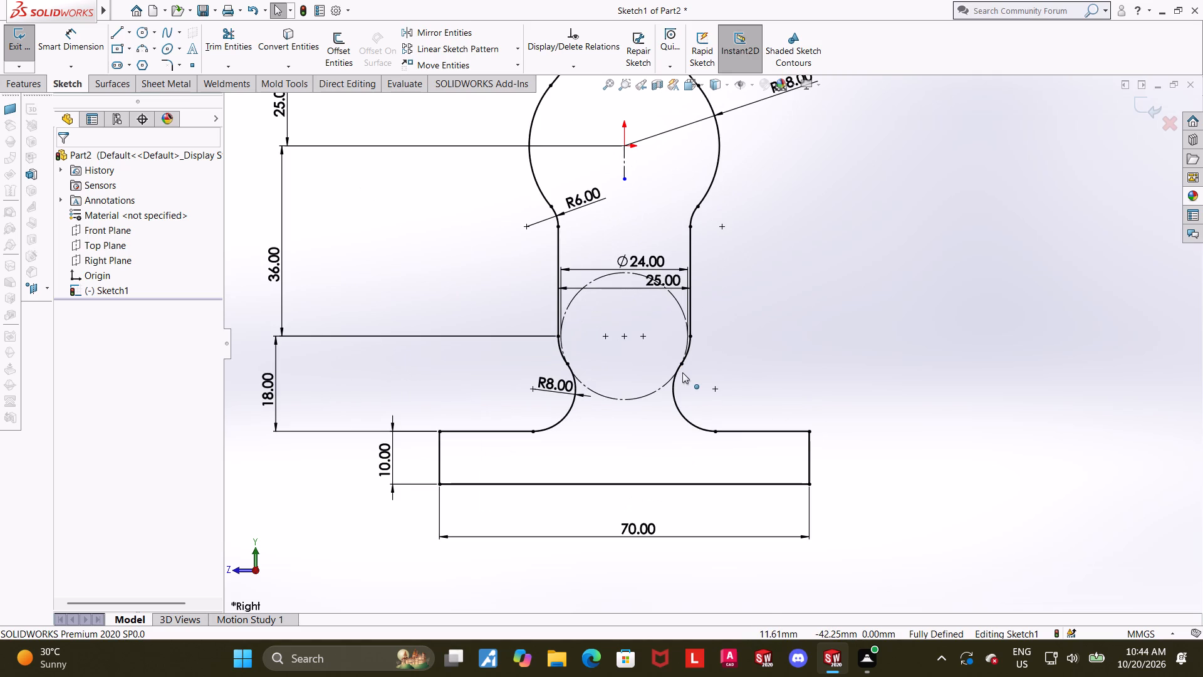
pyautogui.scroll(-2, 682, 372)
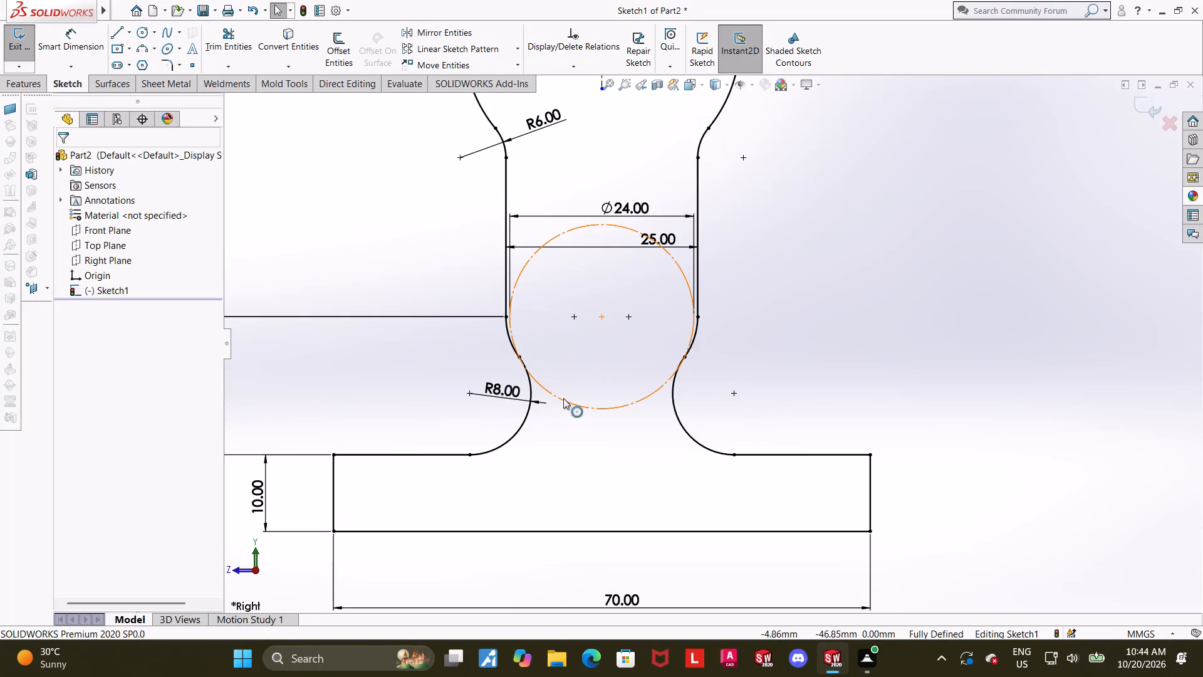
pyautogui.moveTo(563, 398); pyautogui.dragTo(555, 403)
pyautogui.press('Escape')
pyautogui.press('Escape')
pyautogui.press('Escape')
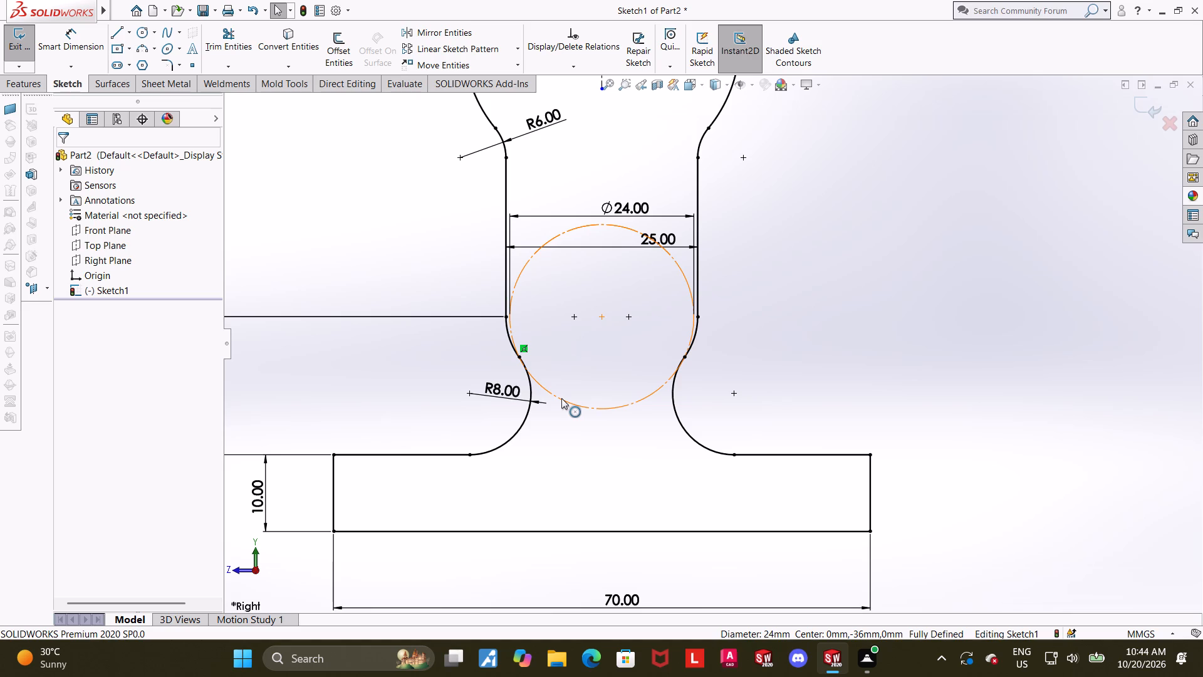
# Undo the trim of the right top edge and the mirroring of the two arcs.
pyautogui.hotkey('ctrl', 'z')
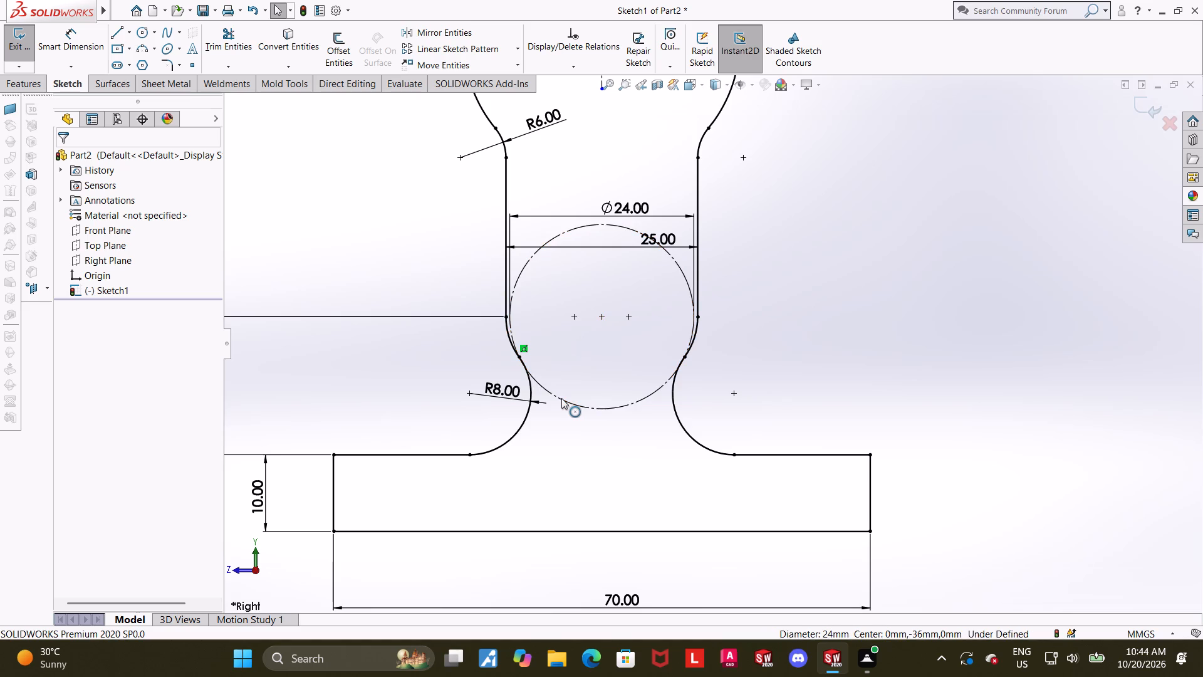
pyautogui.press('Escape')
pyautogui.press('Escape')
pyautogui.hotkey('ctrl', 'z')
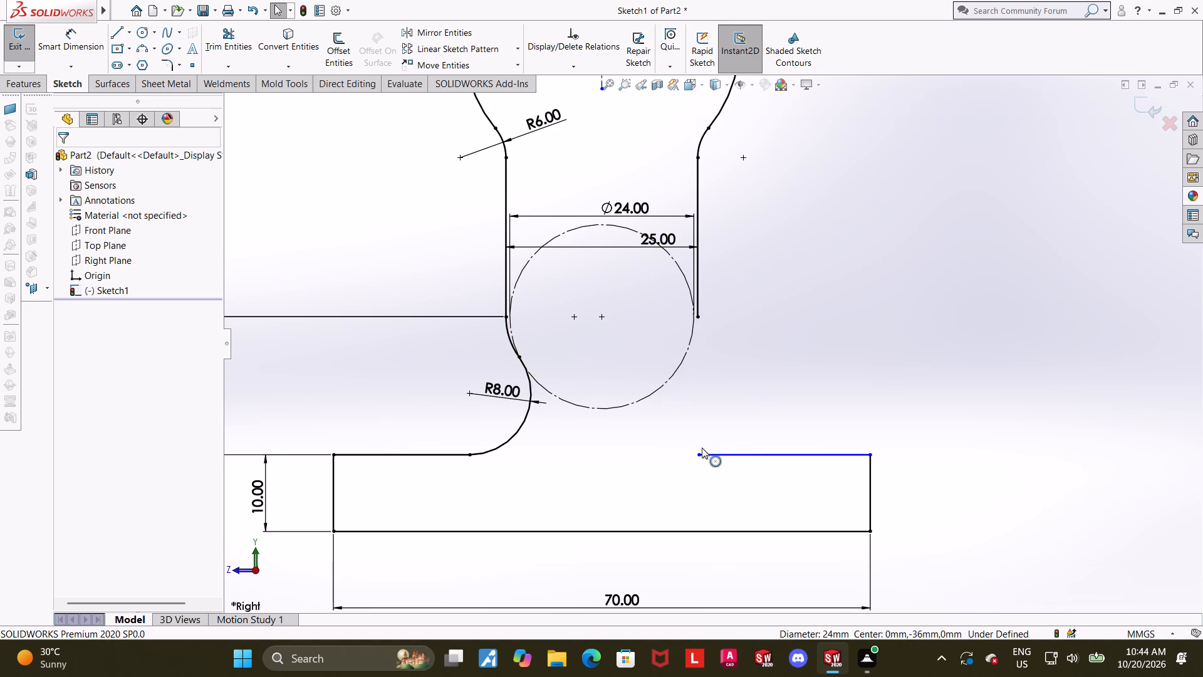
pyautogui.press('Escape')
# Trim away the main part of the 24 mm construction circle between the neck and the base.
pyautogui.click(227, 33)
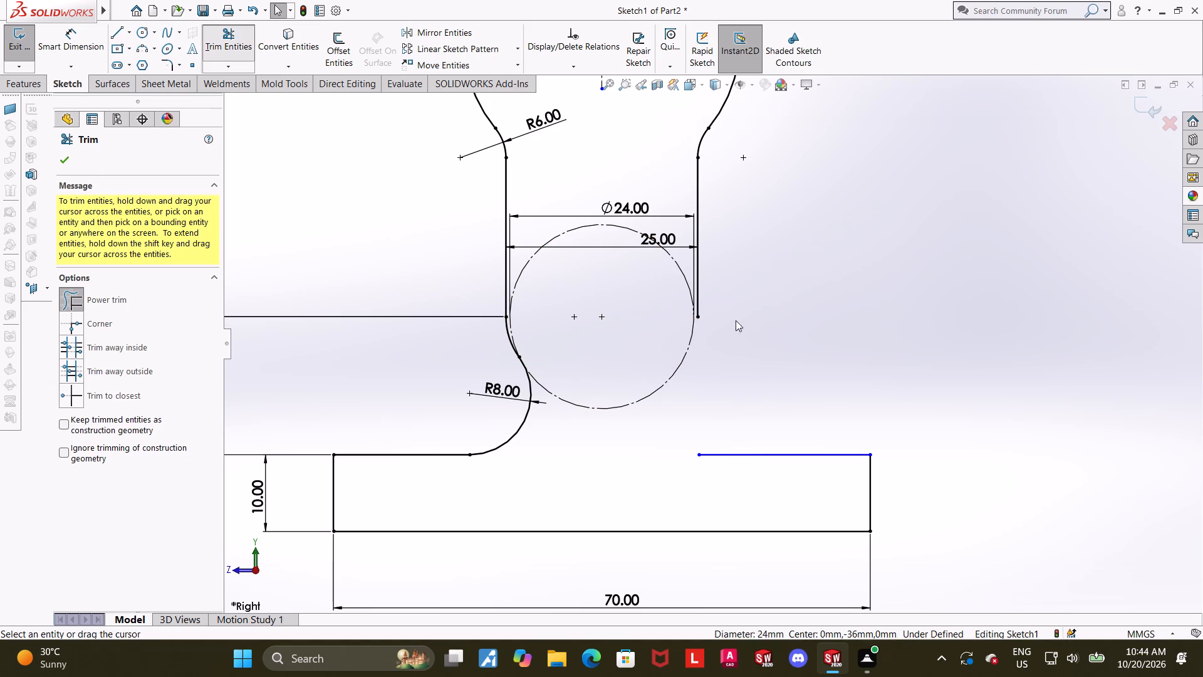
pyautogui.moveTo(638, 328); pyautogui.dragTo(635, 419)
pyautogui.press('Escape')
pyautogui.press('Escape')
# Delete the short leftover construction arc beside the junction of the left neck arc and the R8 arc, including its diameter dimension.
pyautogui.scroll(-6, 670, 396)
pyautogui.press('Escape')
pyautogui.scroll(3, 452, 324)
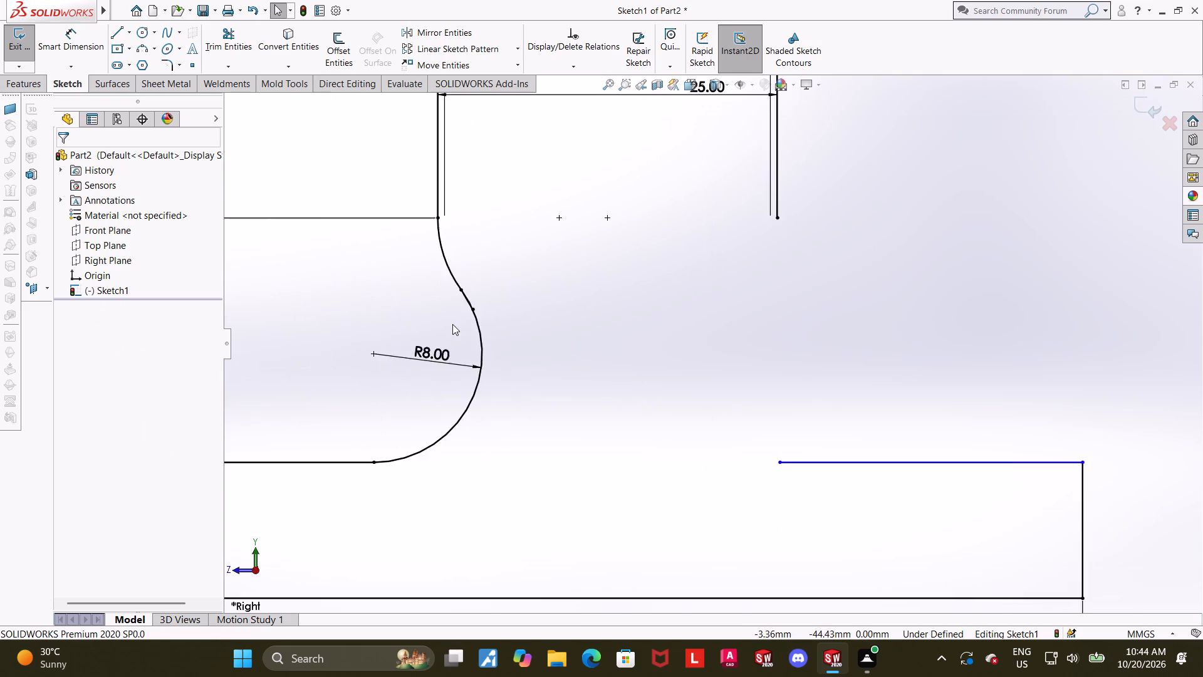
pyautogui.scroll(-6, 435, 312)
pyautogui.press('Escape')
pyautogui.click(798, 275)
pyautogui.scroll(-4, 737, 288)
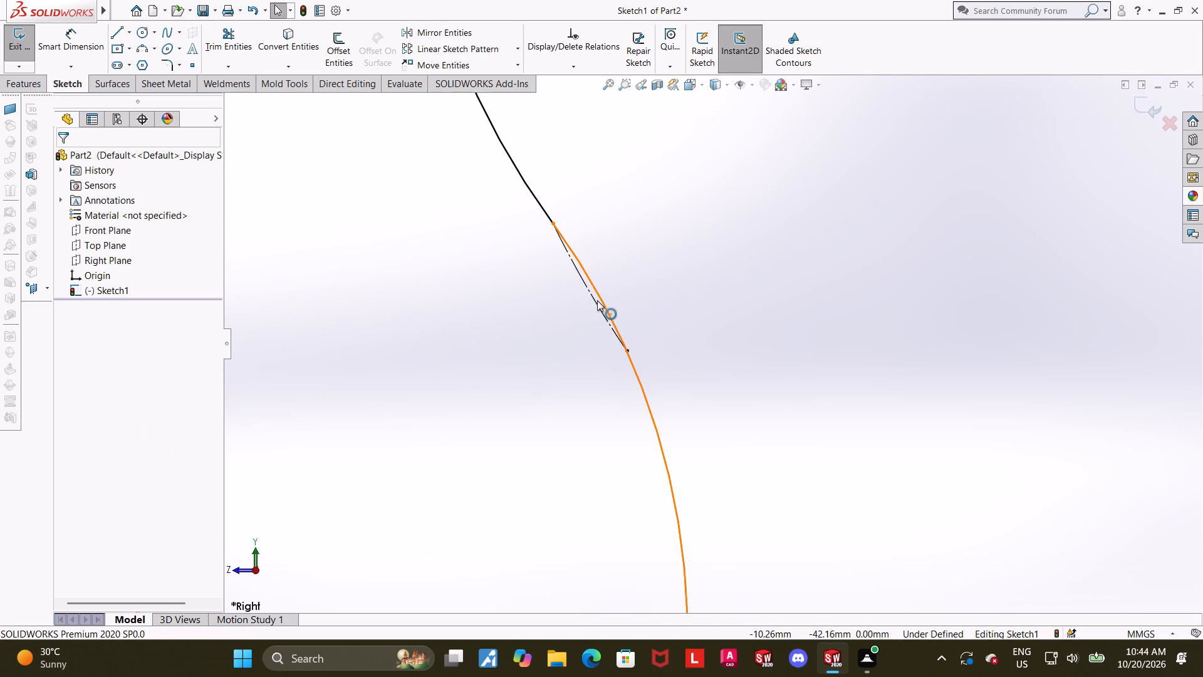
pyautogui.click(594, 300)
pyautogui.press('Delete')
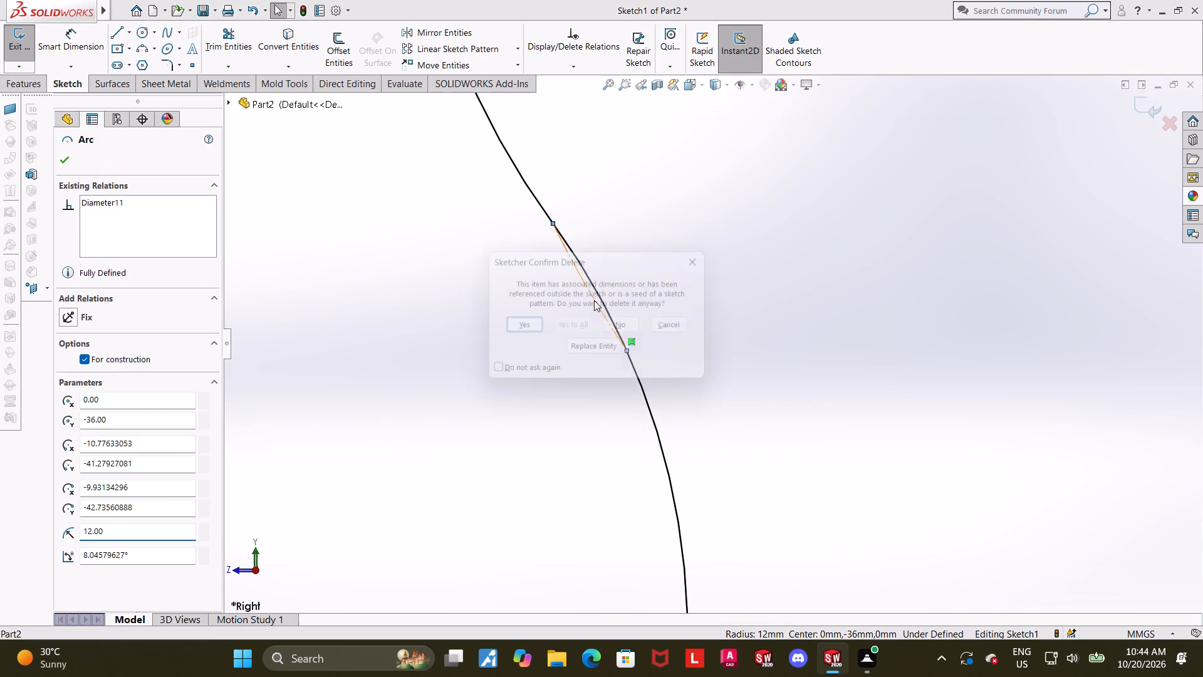
pyautogui.scroll(-3, 594, 300)
pyautogui.click(532, 323)
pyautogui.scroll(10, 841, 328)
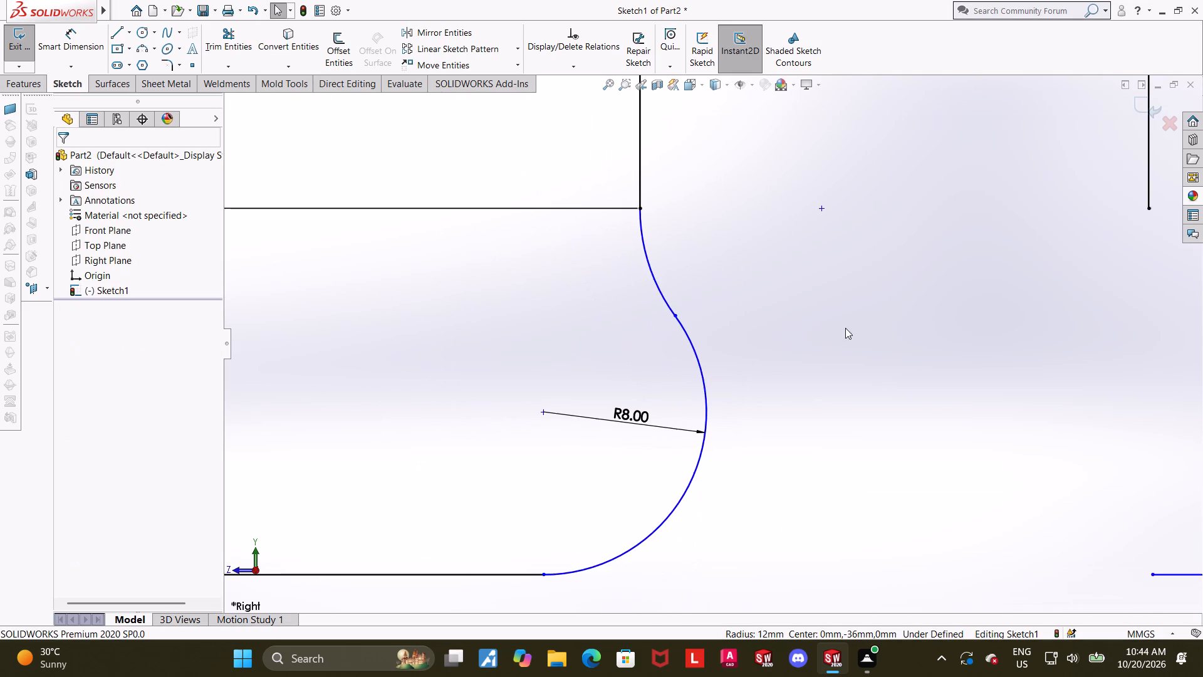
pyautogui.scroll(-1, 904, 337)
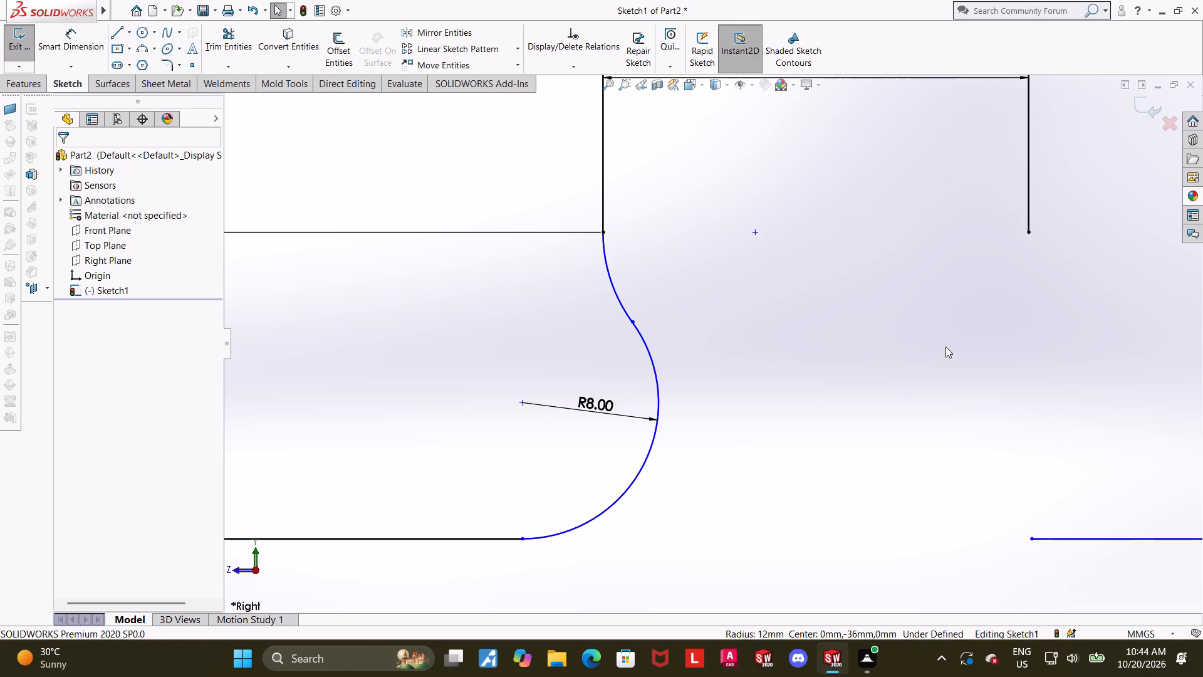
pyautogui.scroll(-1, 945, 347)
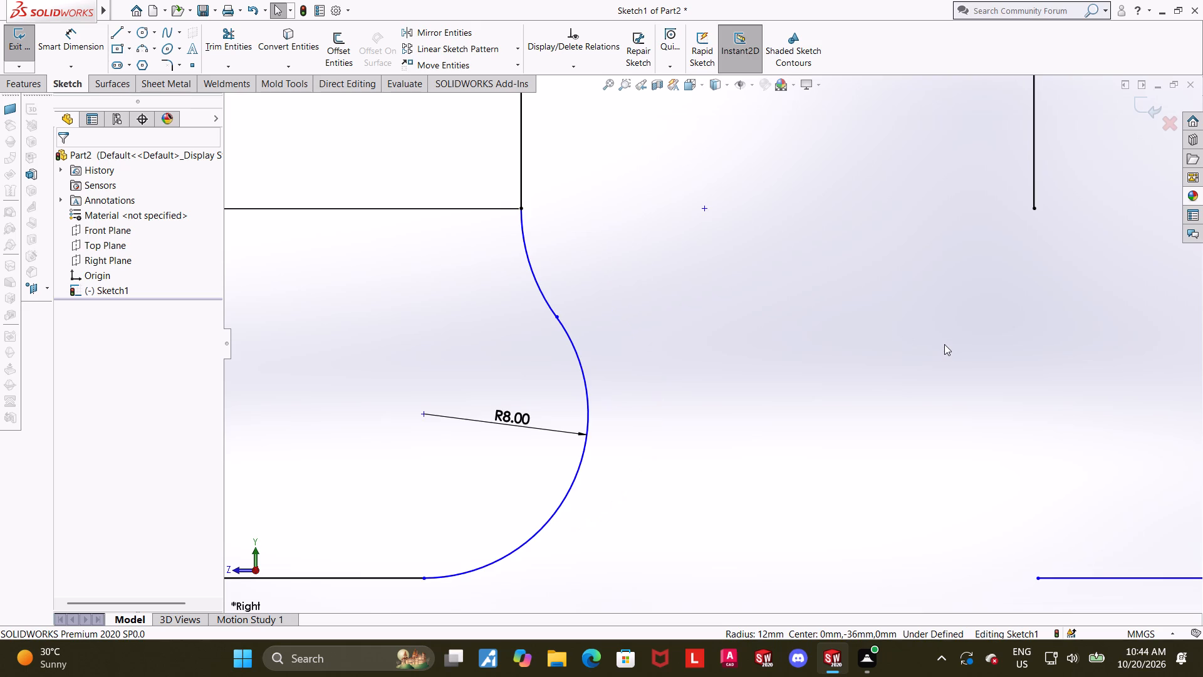
# Draw a circle midway between the lower ends of the neck lines and dimension its diameter to 24 mm.
pyautogui.scroll(-1, 944, 344)
pyautogui.scroll(1, 934, 343)
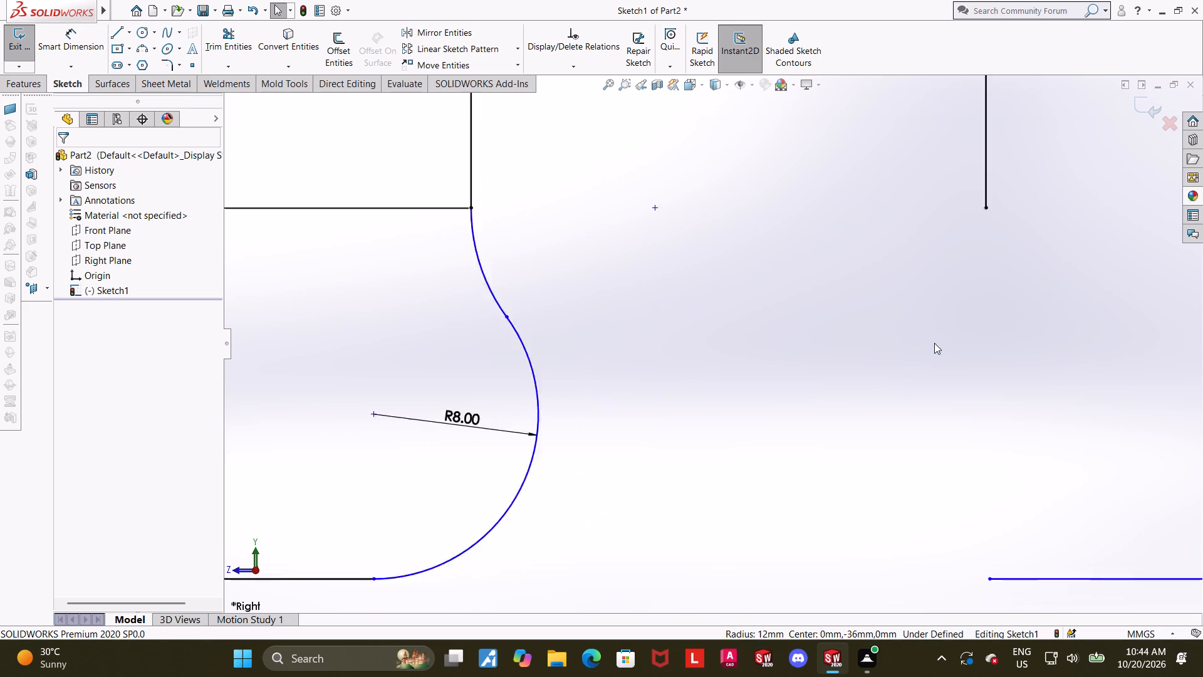
pyautogui.scroll(1, 934, 343)
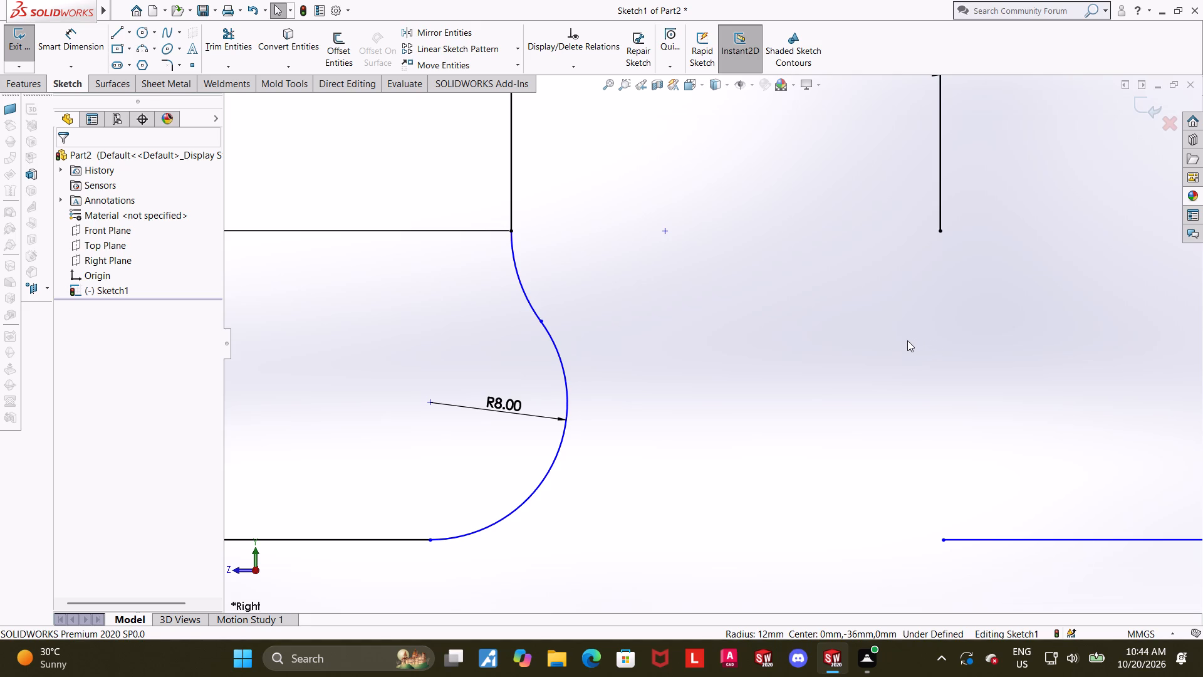
pyautogui.scroll(2, 907, 340)
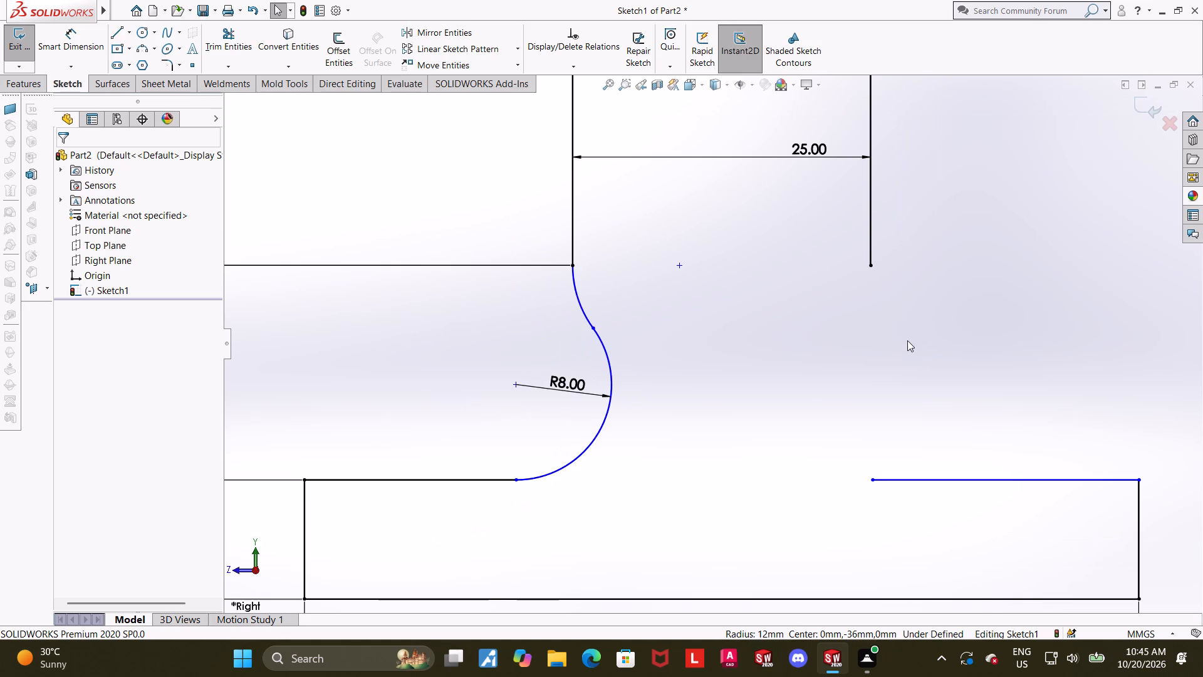
pyautogui.scroll(1, 907, 340)
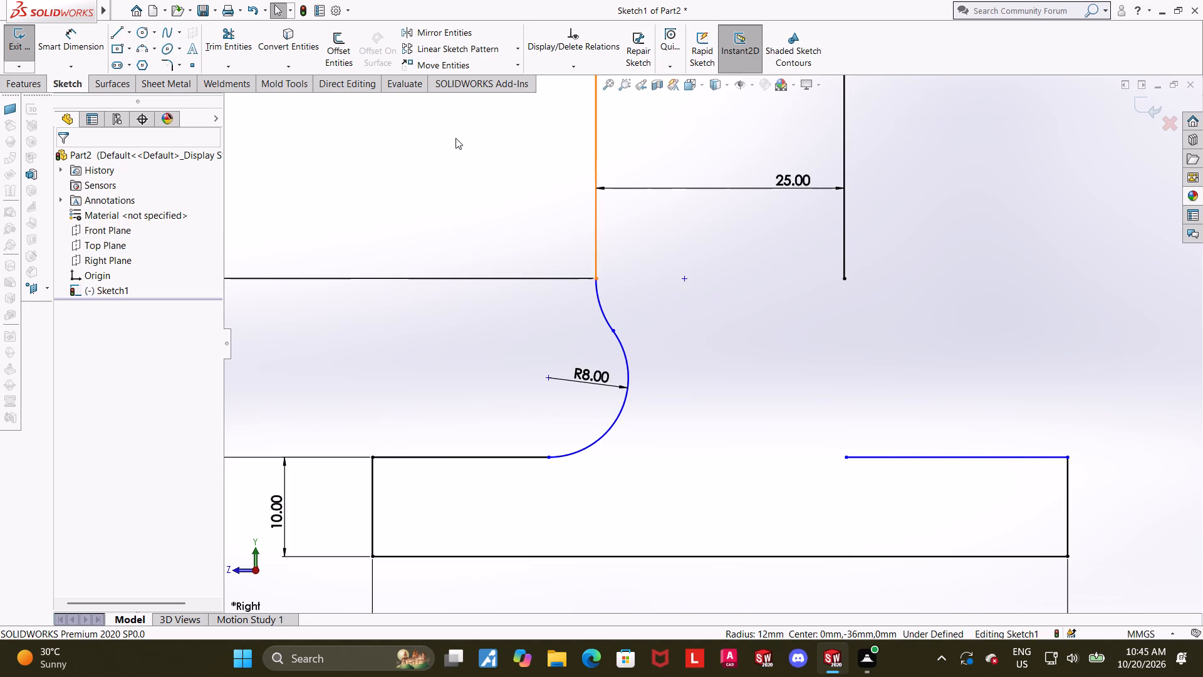
pyautogui.click(141, 28)
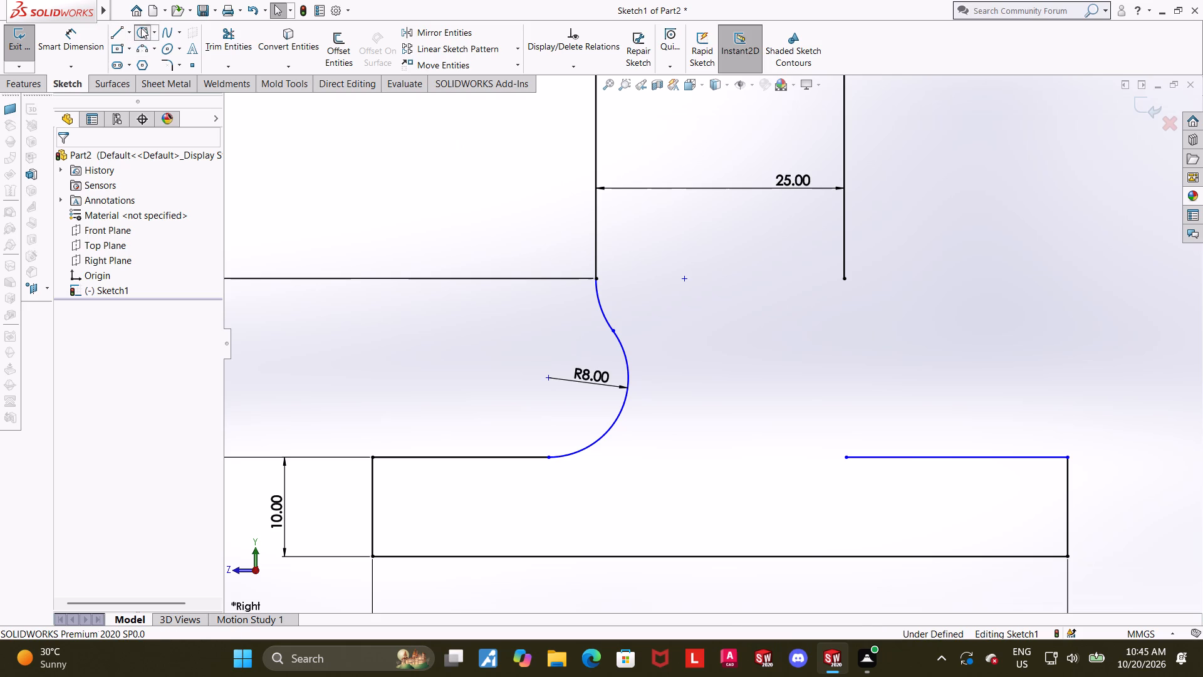
pyautogui.click(717, 280)
pyautogui.click(774, 213)
pyautogui.press('Escape')
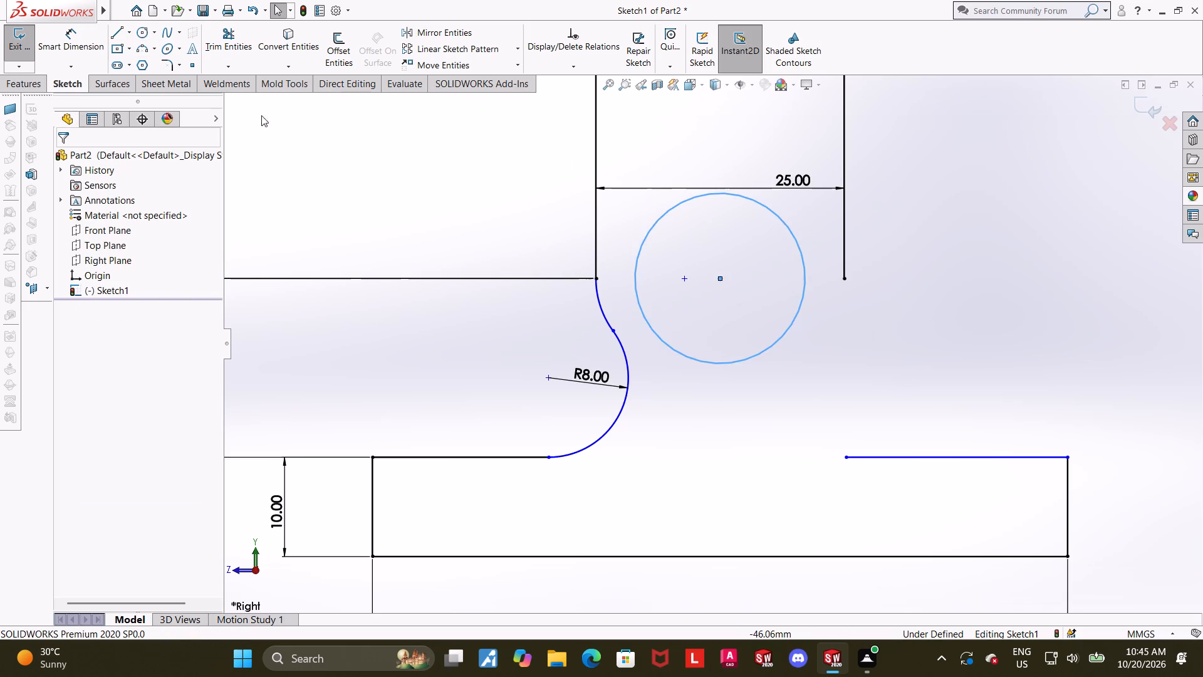
pyautogui.press('Escape')
pyautogui.click(78, 41)
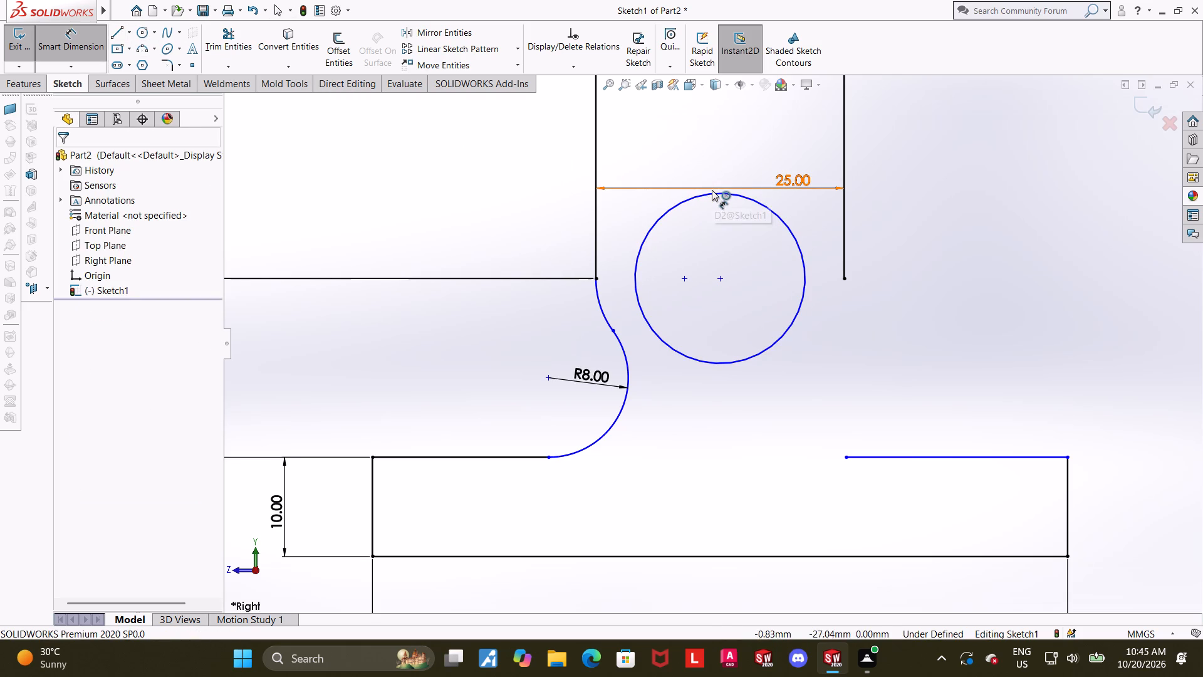
pyautogui.click(712, 190)
pyautogui.click(722, 146)
pyautogui.write('24')
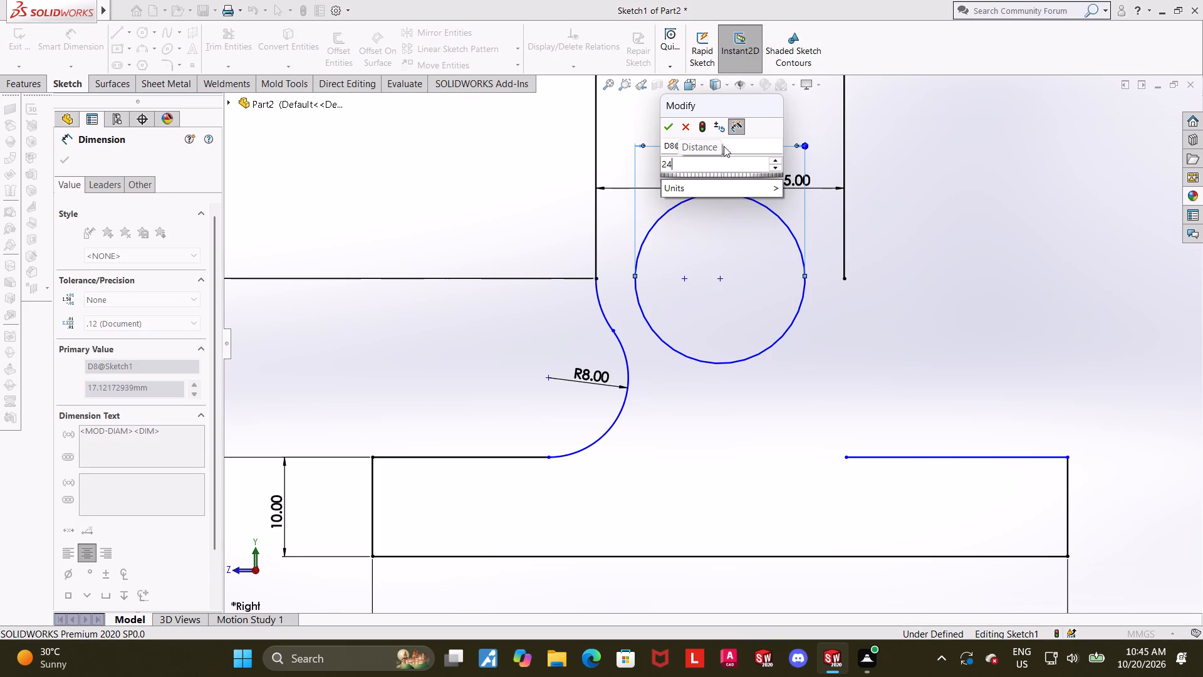
pyautogui.press('Return')
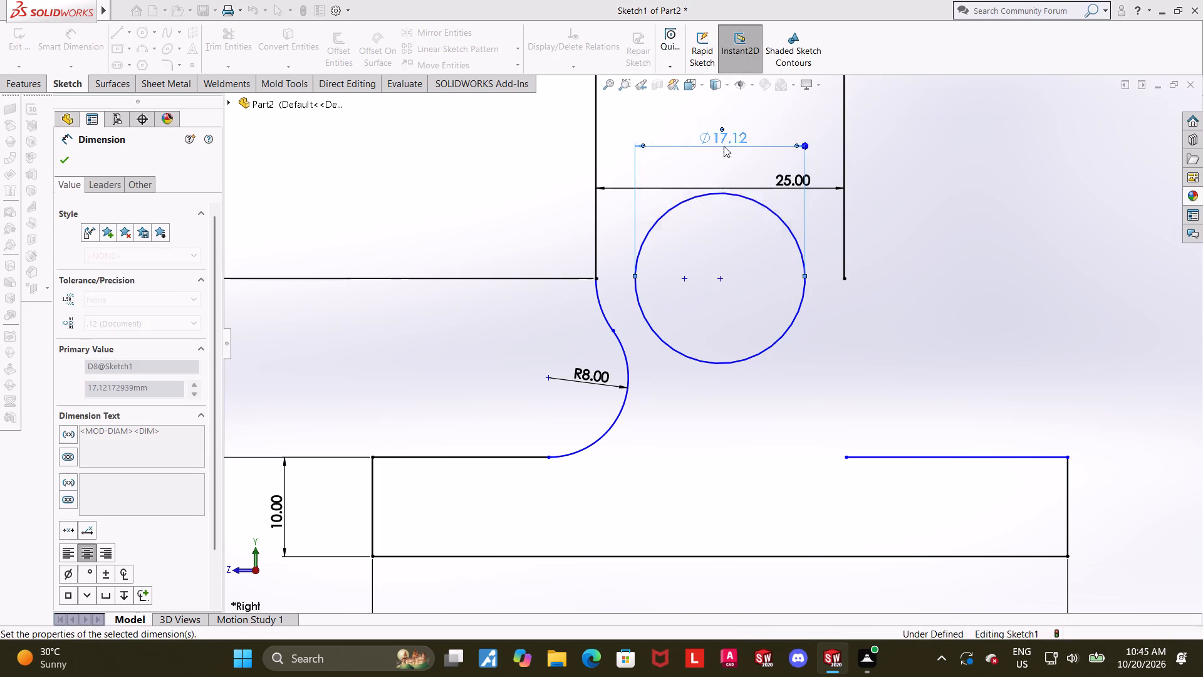
pyautogui.press('Escape')
pyautogui.click(935, 260)
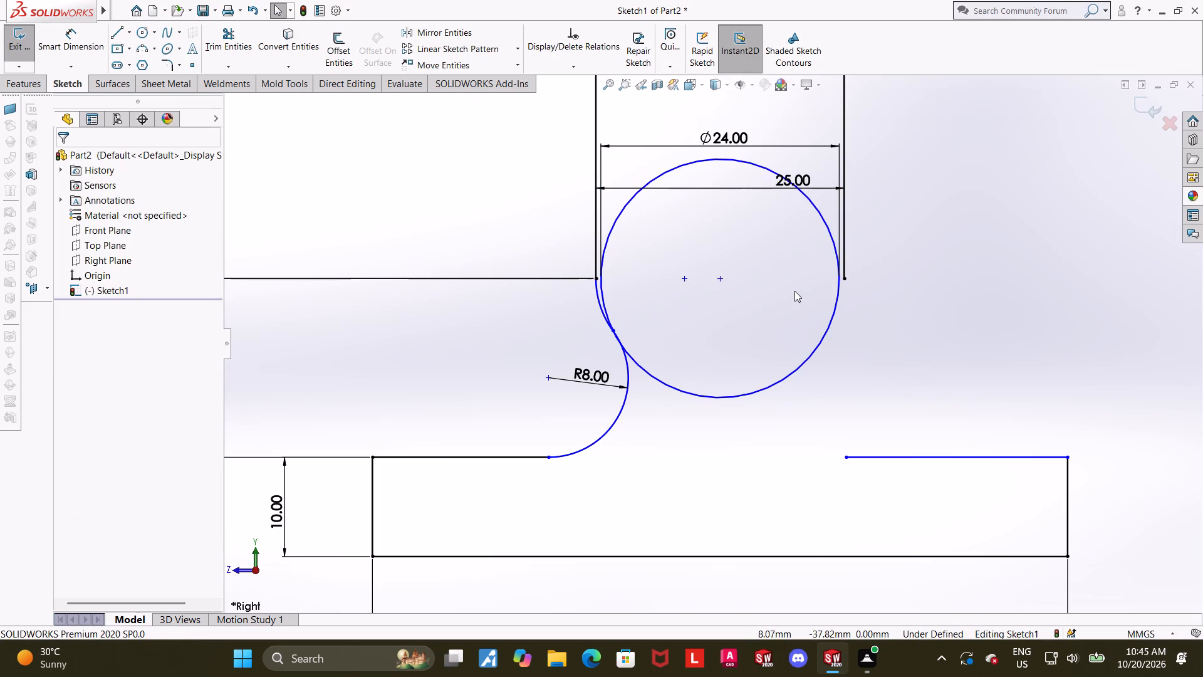
# Trim away the left neck arc and the portion of the R8 arc between the 24 mm circle and the base.
pyautogui.click(717, 281)
pyautogui.scroll(3, 717, 281)
pyautogui.click(878, 363)
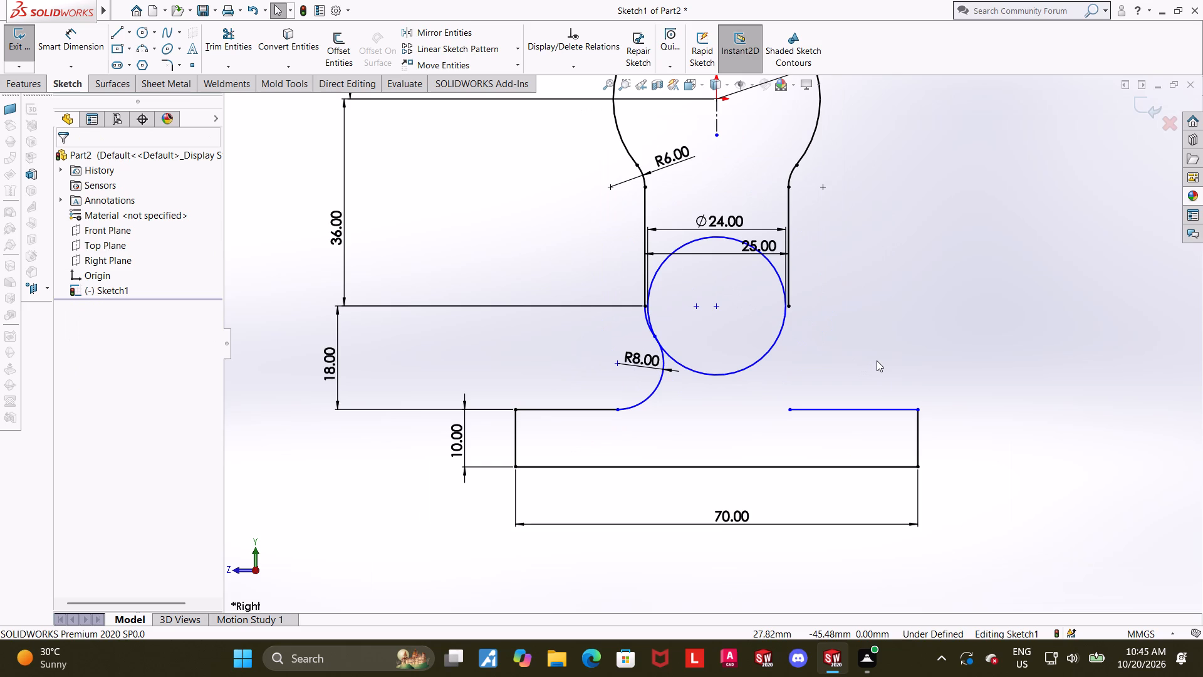
pyautogui.scroll(-2, 761, 372)
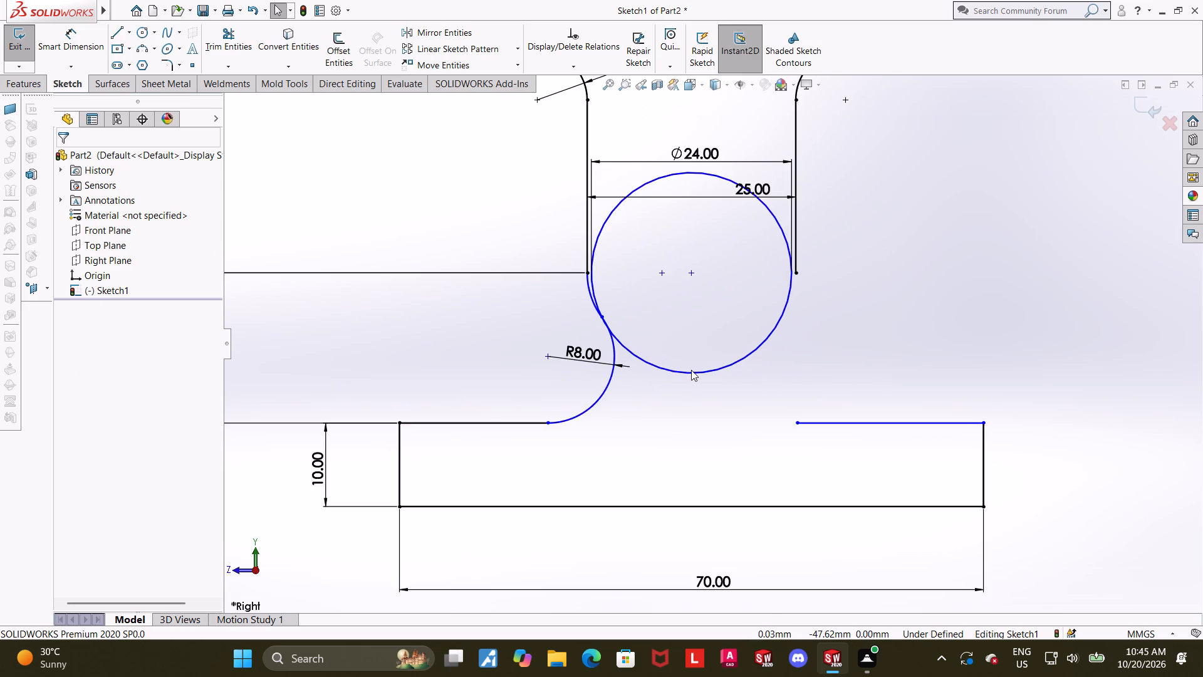
pyautogui.scroll(-3, 691, 370)
pyautogui.click(648, 434)
pyautogui.moveTo(646, 364); pyautogui.dragTo(642, 410)
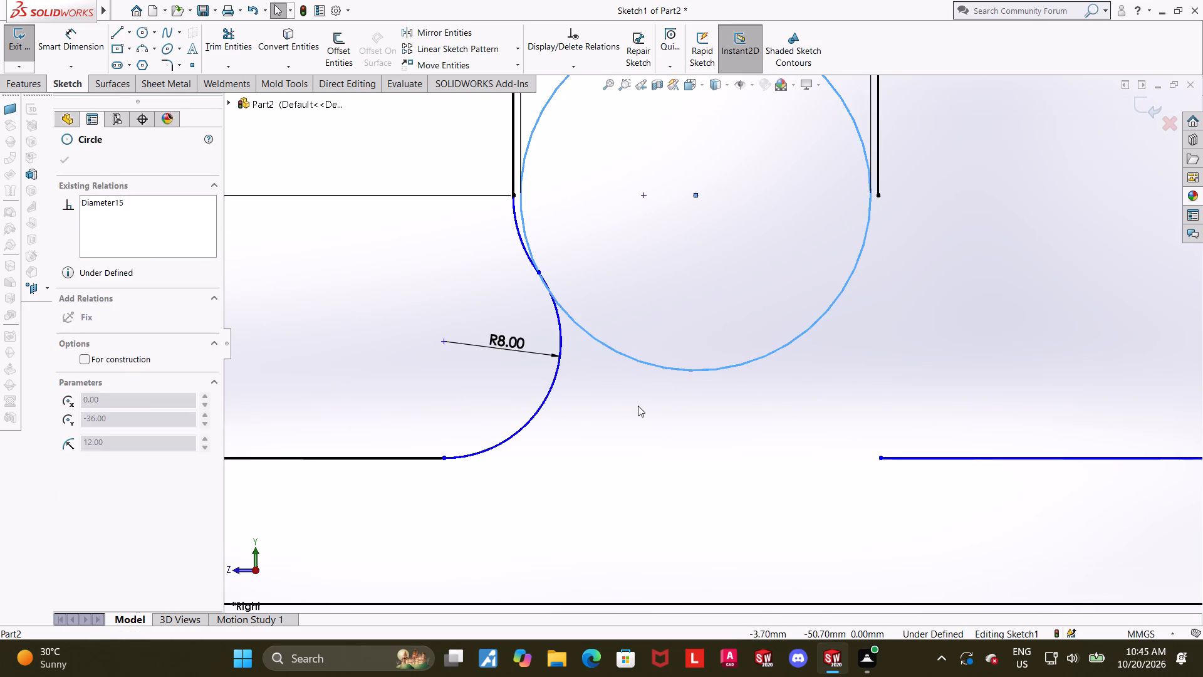
pyautogui.click(637, 405)
pyautogui.press('Escape')
pyautogui.click(237, 37)
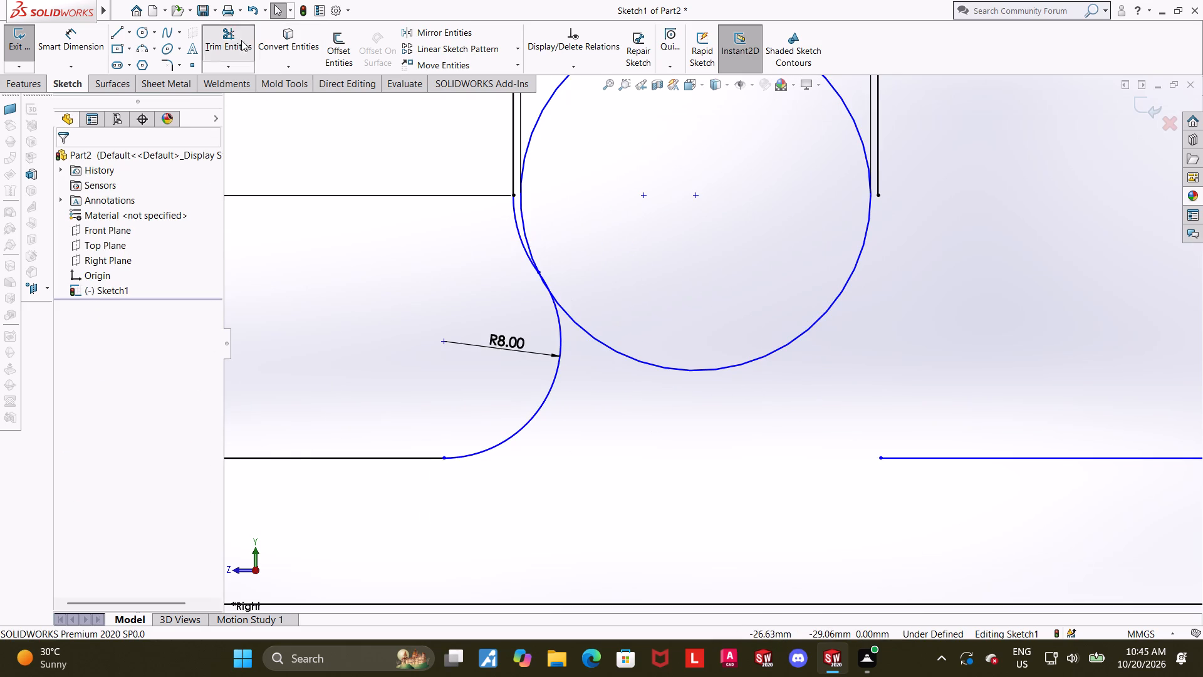
pyautogui.moveTo(578, 385); pyautogui.dragTo(521, 335)
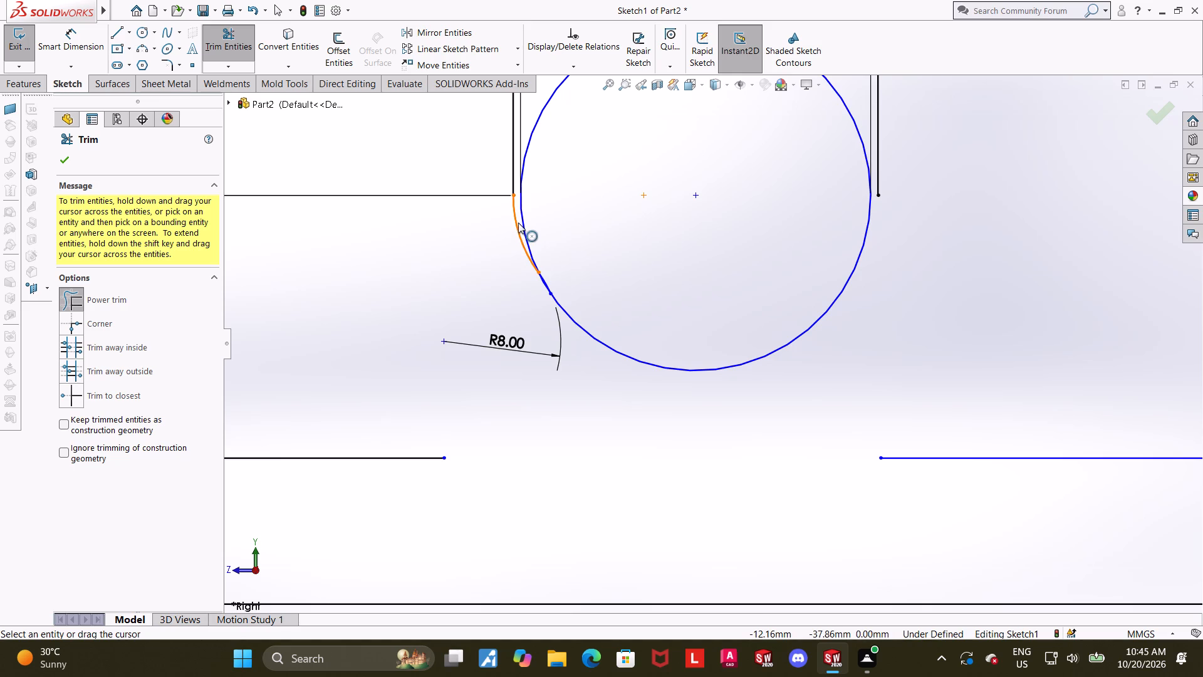
pyautogui.moveTo(519, 217); pyautogui.dragTo(502, 229)
pyautogui.scroll(-6, 517, 233)
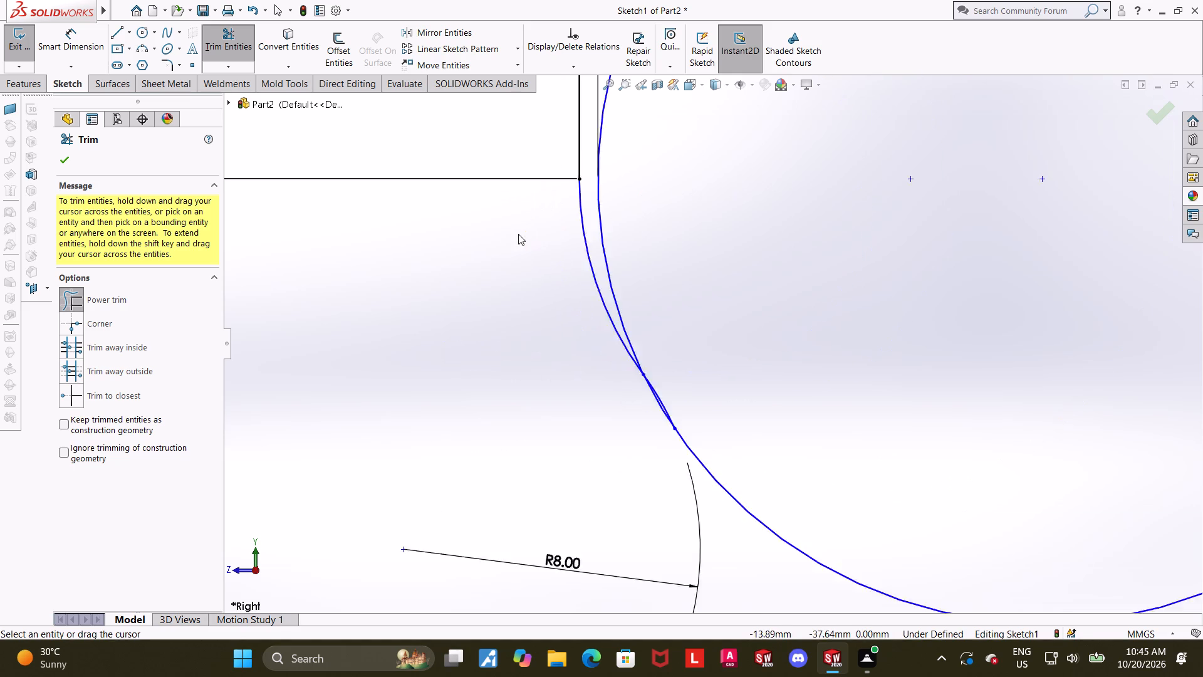
pyautogui.moveTo(615, 200); pyautogui.dragTo(581, 240)
pyautogui.scroll(5, 585, 253)
pyautogui.scroll(-5, 771, 419)
pyautogui.press('Escape')
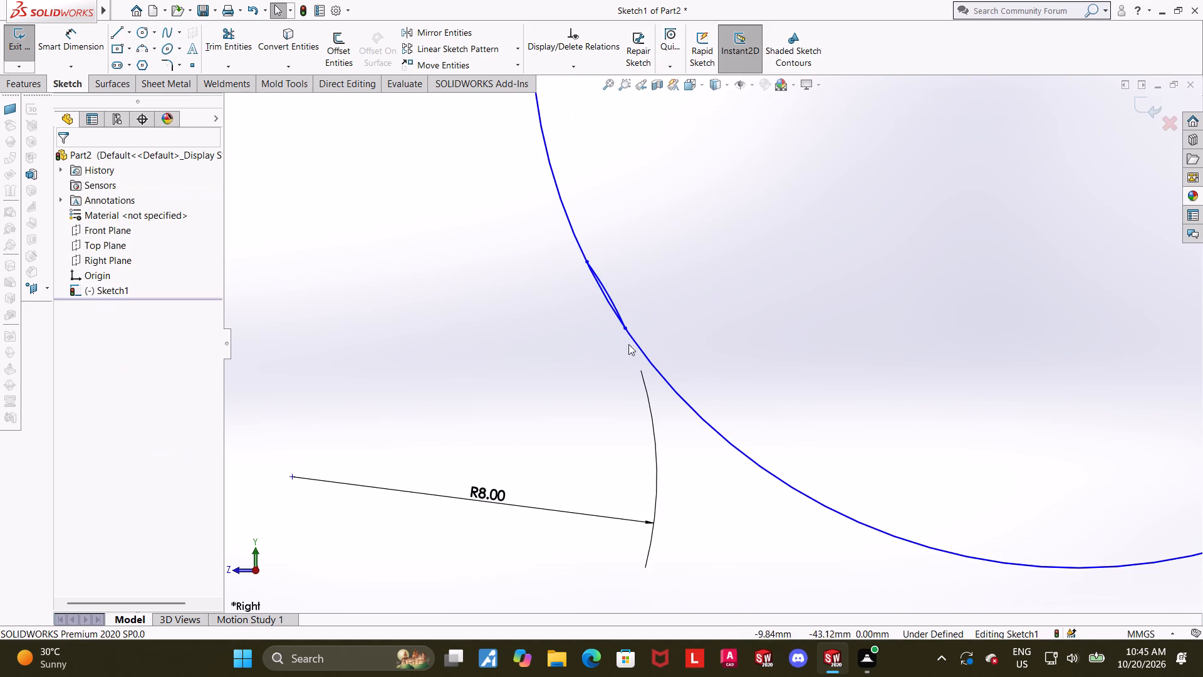
# Delete the leftover piece of the R8 arc beside the 24 mm circle, including its radius dimension.
pyautogui.click(614, 309)
pyautogui.press('Delete')
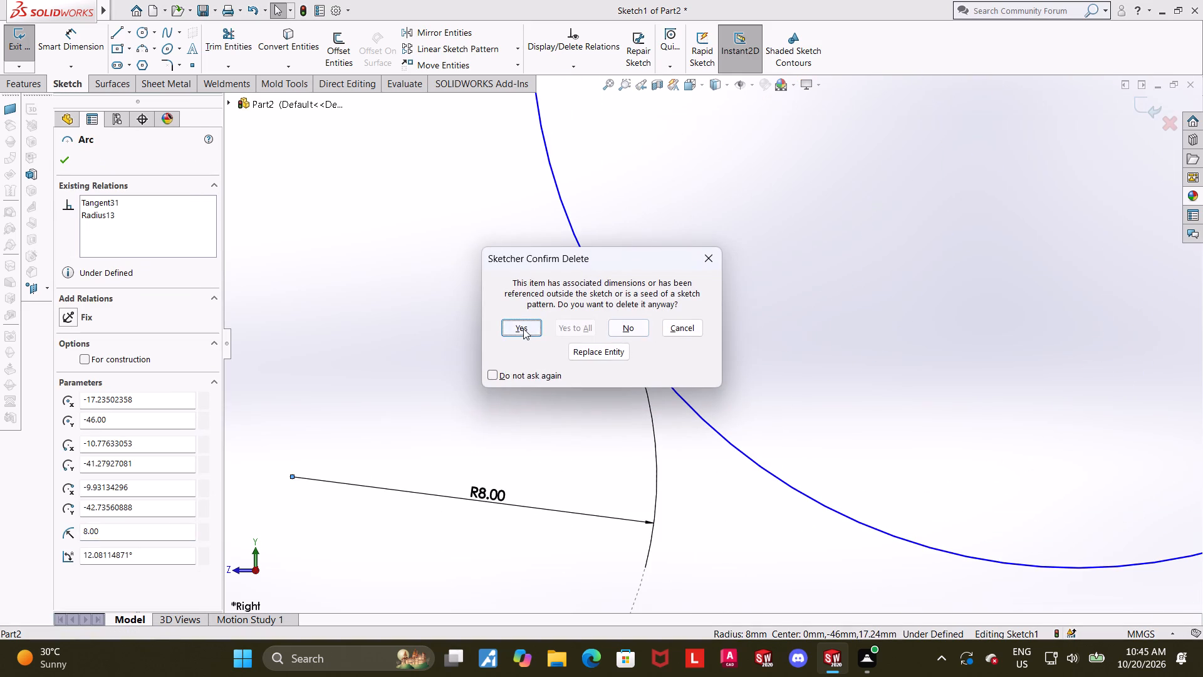
pyautogui.click(523, 328)
pyautogui.scroll(11, 588, 353)
pyautogui.press('Escape')
# Convert the 24 mm circle to construction geometry.
pyautogui.click(809, 359)
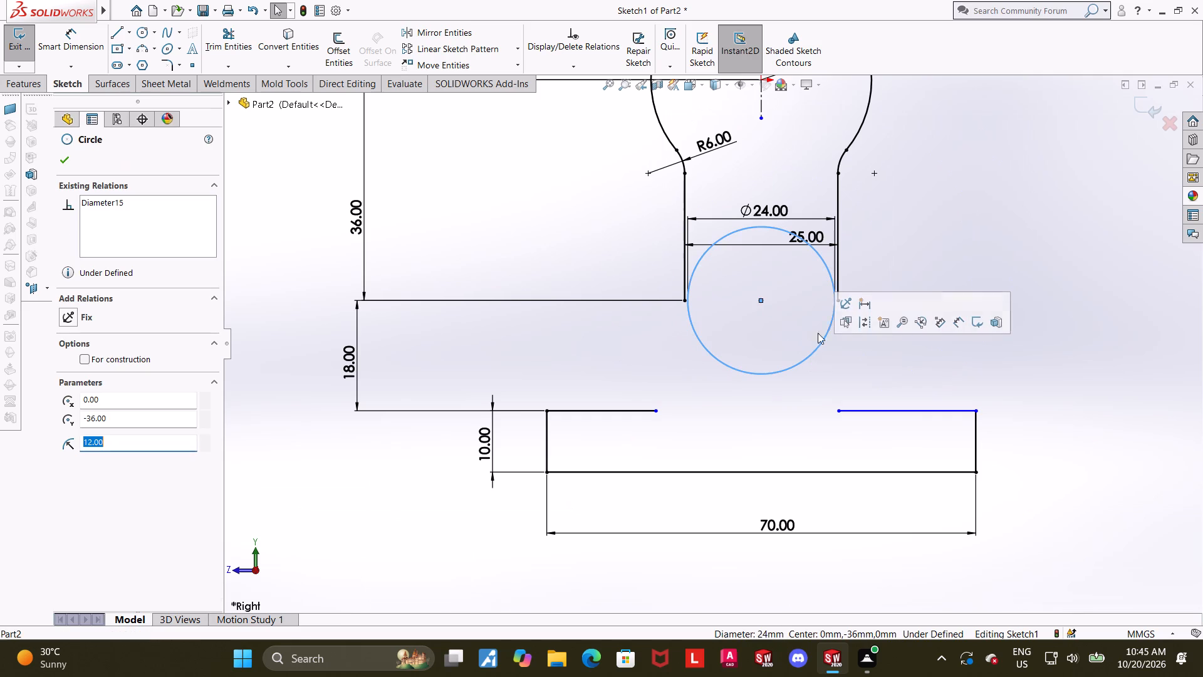
pyautogui.click(857, 320)
pyautogui.press('Escape')
pyautogui.scroll(-4, 852, 330)
pyautogui.scroll(4, 766, 337)
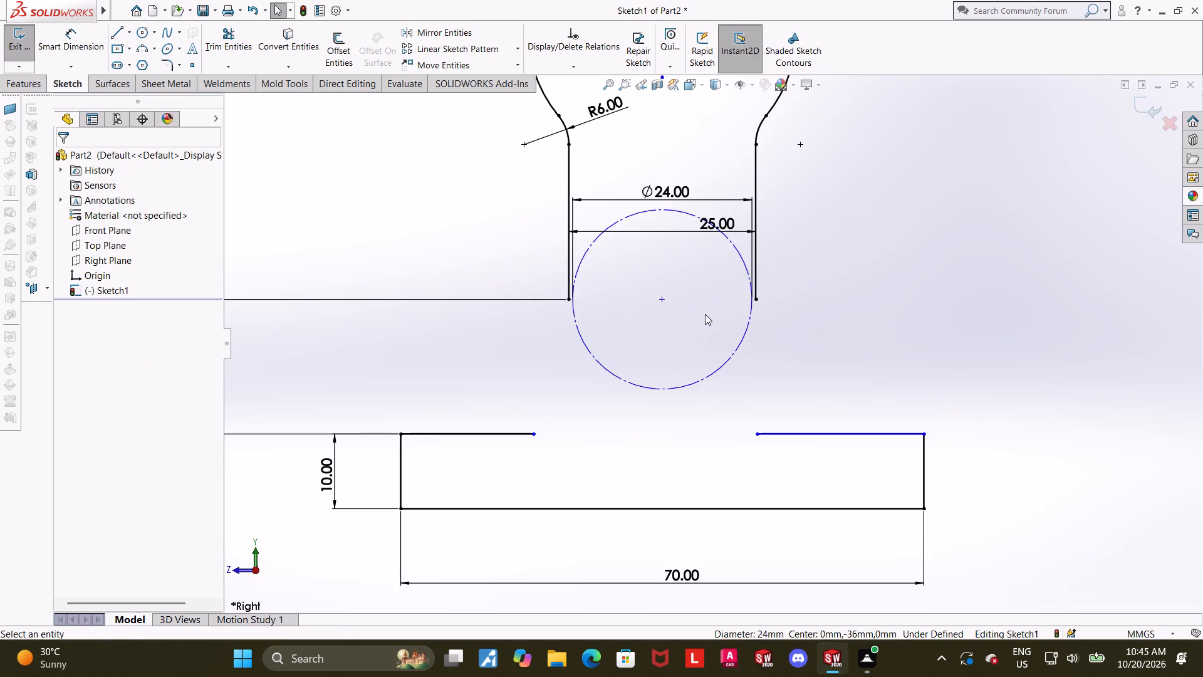
# Add a horizontal relation between the 24 mm circle's centre and the lower end of the left neck line.
pyautogui.click(697, 308)
pyautogui.click(672, 305)
pyautogui.keyDown('ctrl'); pyautogui.click(591, 305); pyautogui.keyUp('ctrl')
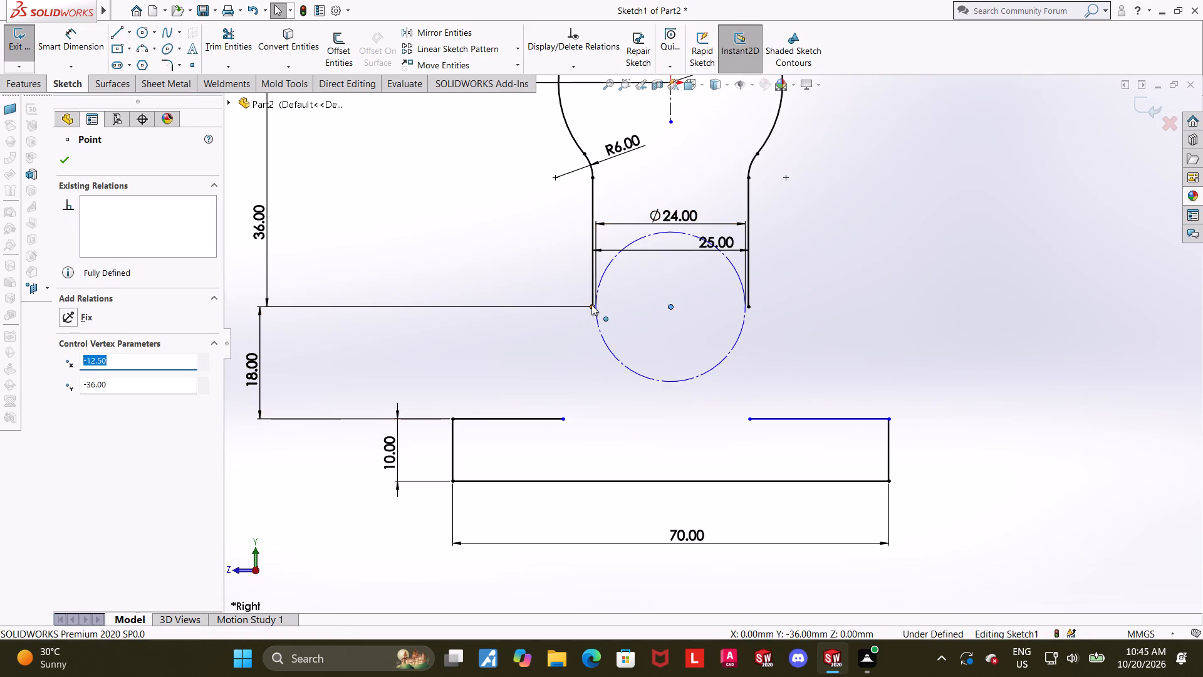
pyautogui.click(65, 384)
pyautogui.click(804, 382)
# Add a vertical relation between the 24 mm circle's centre and the lower end of the short centreline below the origin.
pyautogui.scroll(4, 808, 364)
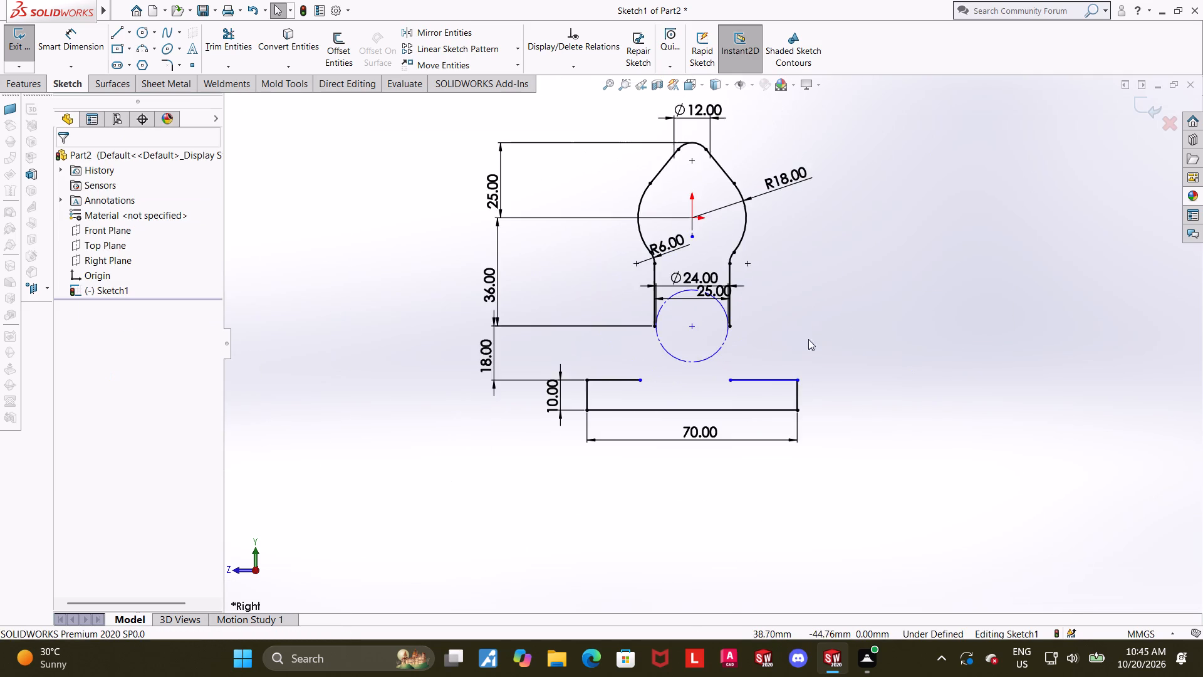
pyautogui.scroll(-3, 714, 266)
pyautogui.click(676, 231)
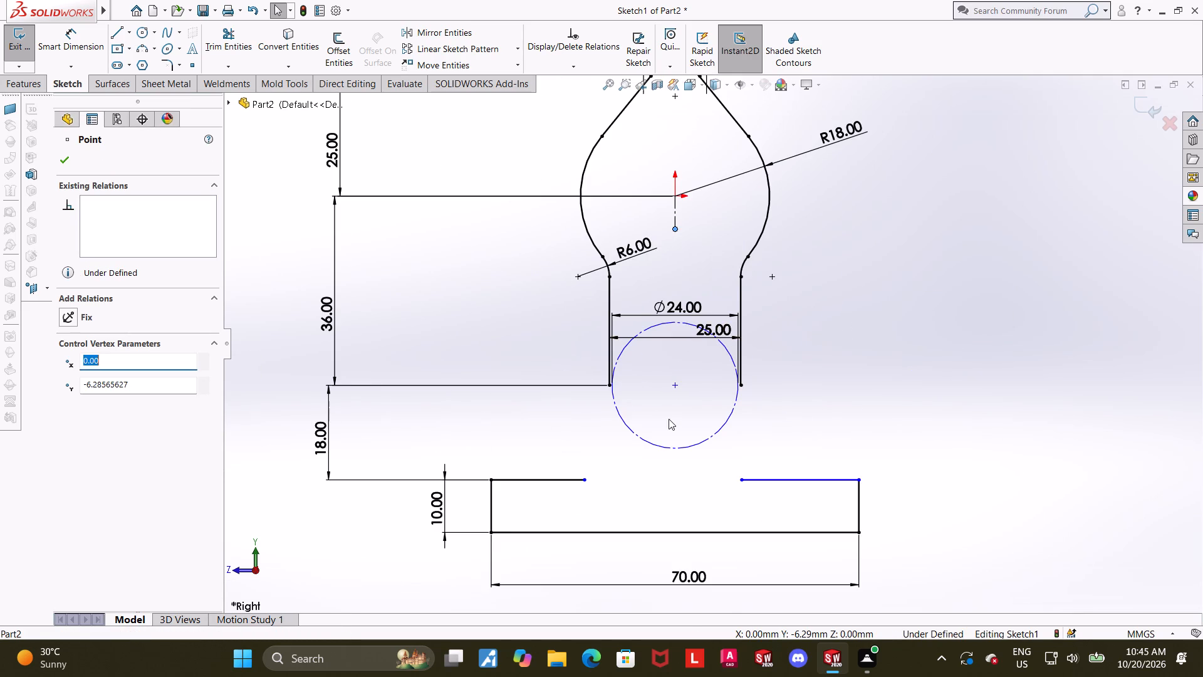
pyautogui.keyDown('ctrl'); pyautogui.click(674, 384); pyautogui.keyUp('ctrl')
pyautogui.click(71, 399)
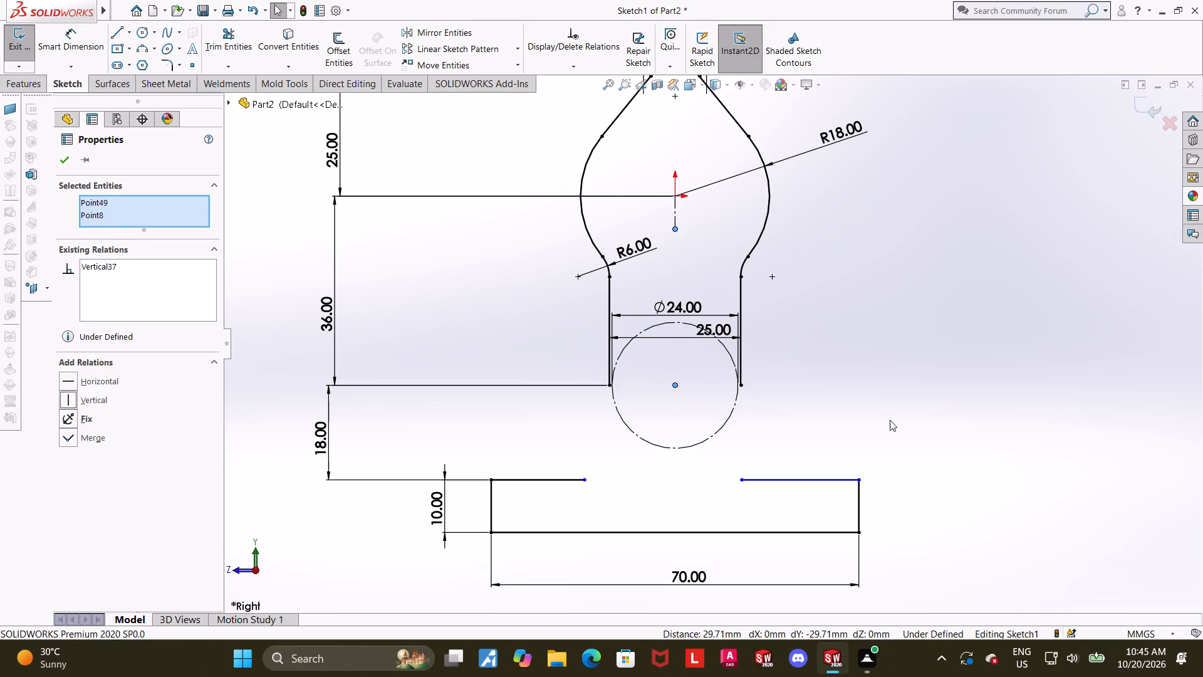
pyautogui.click(890, 420)
# Examine the 24 mm construction circle's position relative to the neck's lower ends and the open top edge of the base.
pyautogui.scroll(1, 873, 413)
pyautogui.scroll(-3, 663, 395)
pyautogui.scroll(-2, 822, 440)
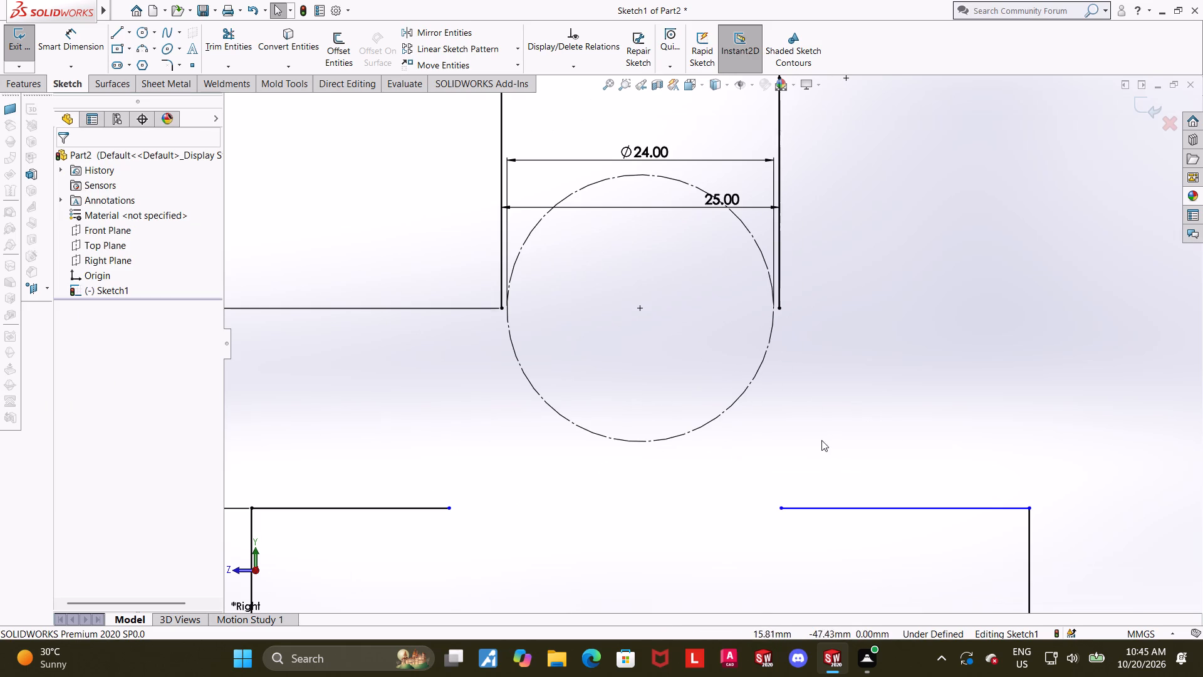
pyautogui.scroll(-2, 779, 416)
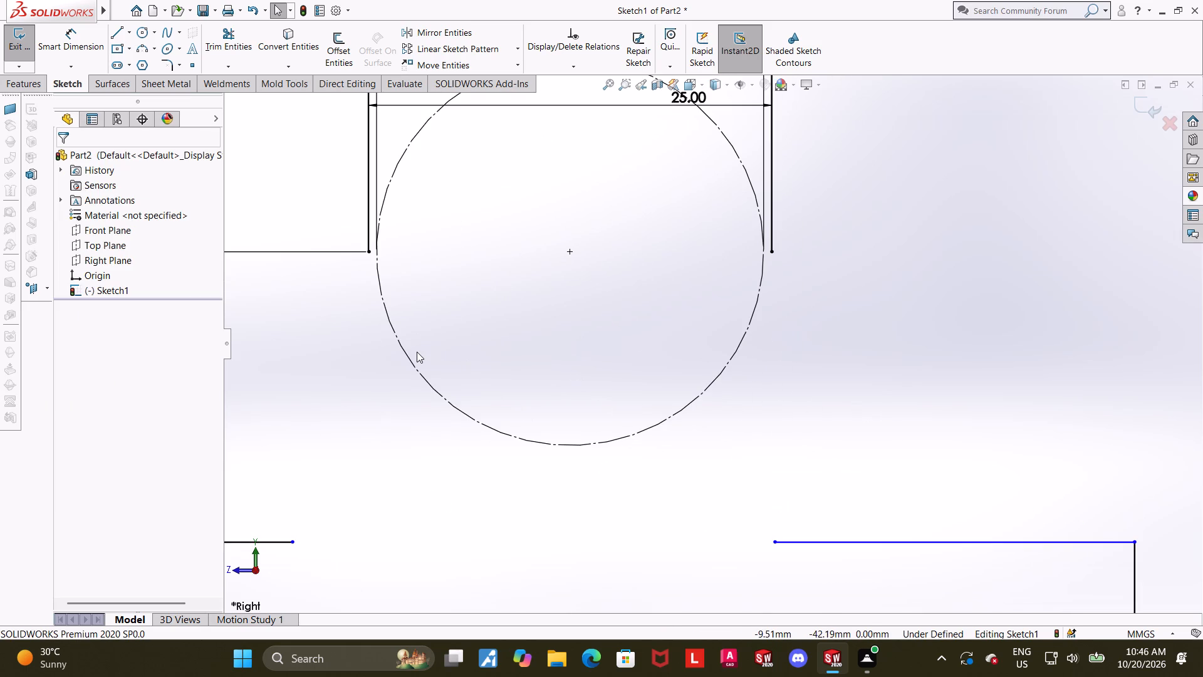
pyautogui.scroll(-1, 417, 352)
pyautogui.scroll(3, 407, 347)
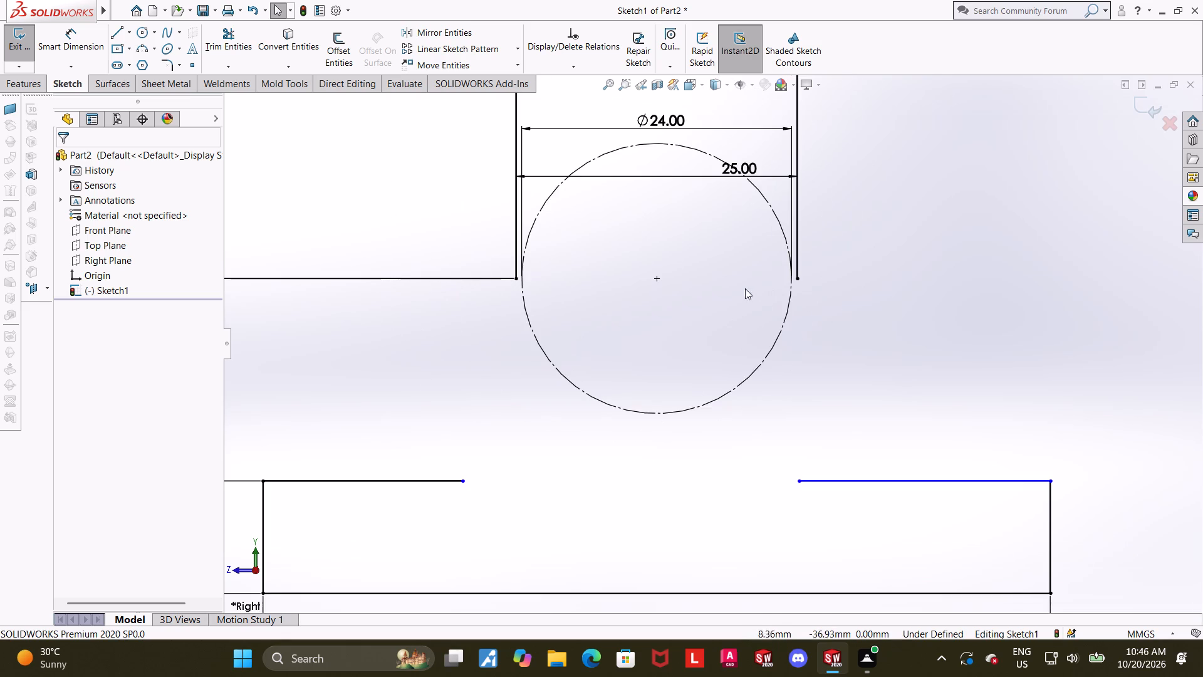
pyautogui.scroll(-2, 697, 285)
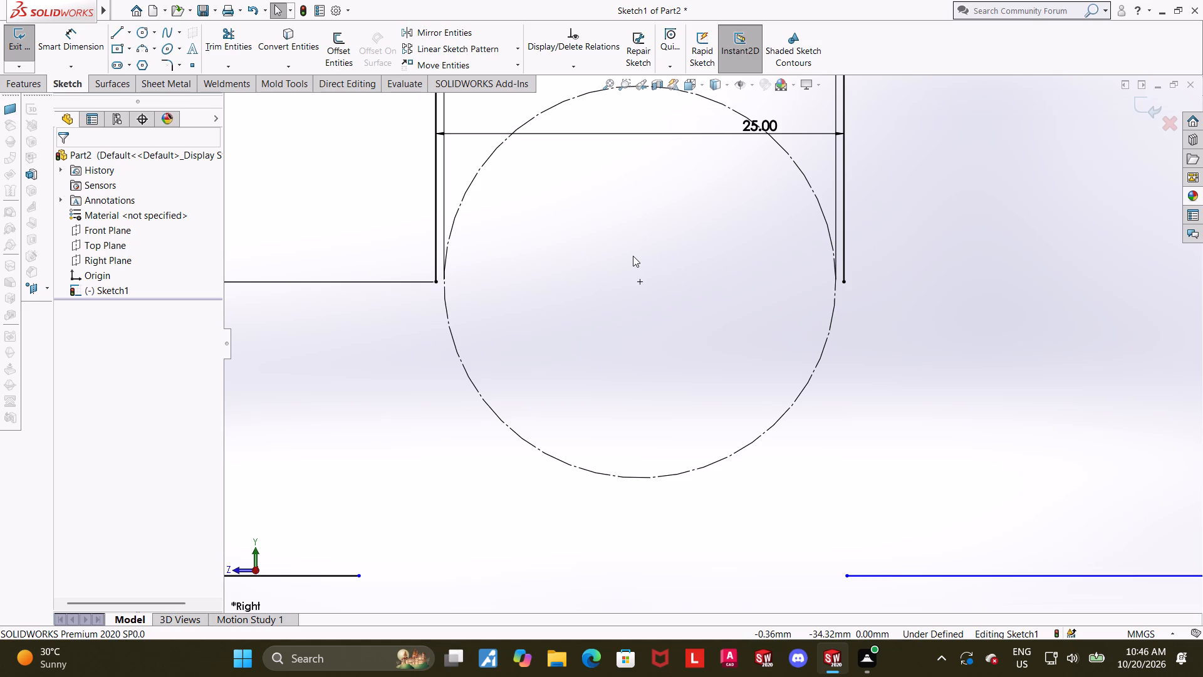
pyautogui.scroll(3, 633, 256)
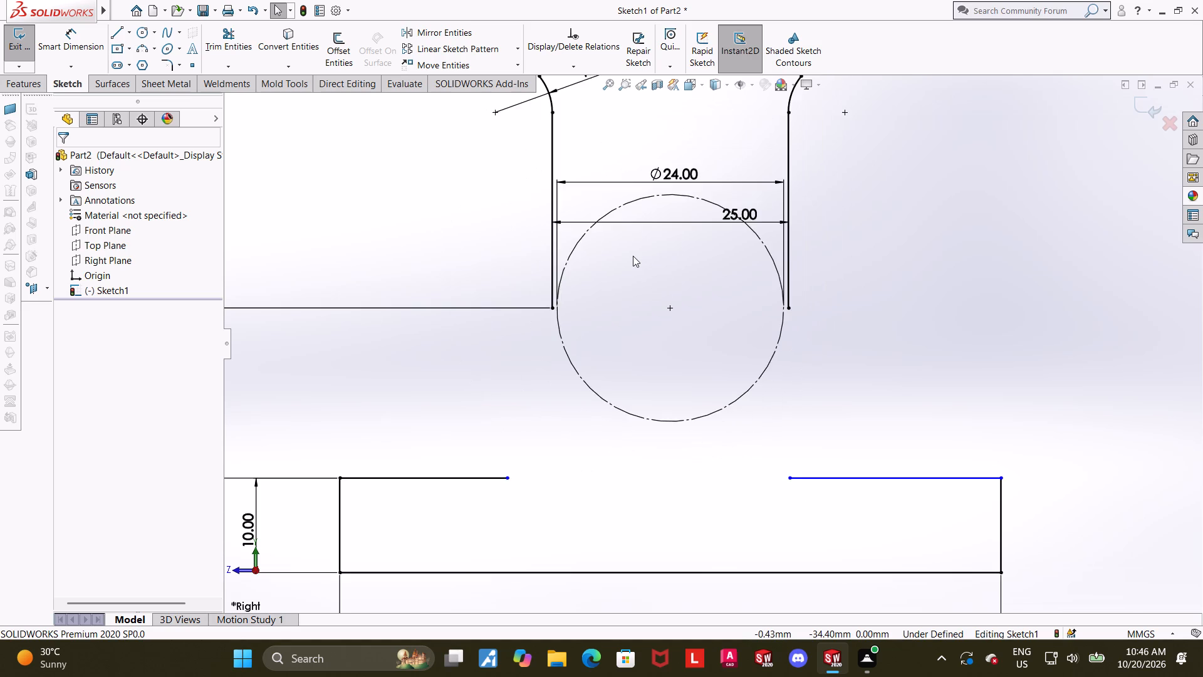
pyautogui.scroll(1, 633, 256)
pyautogui.scroll(-1, 791, 335)
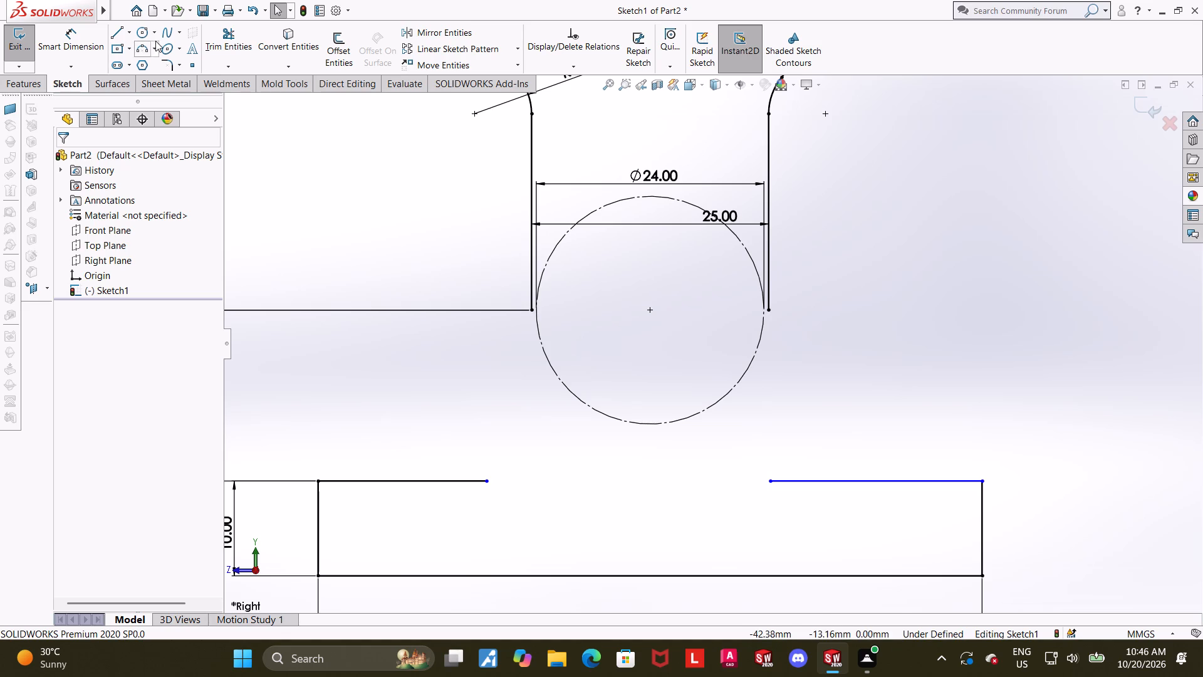
# Draw a circle concentric with the 24 mm construction circle and dimension its diameter to 20 mm.
pyautogui.click(138, 31)
pyautogui.click(650, 309)
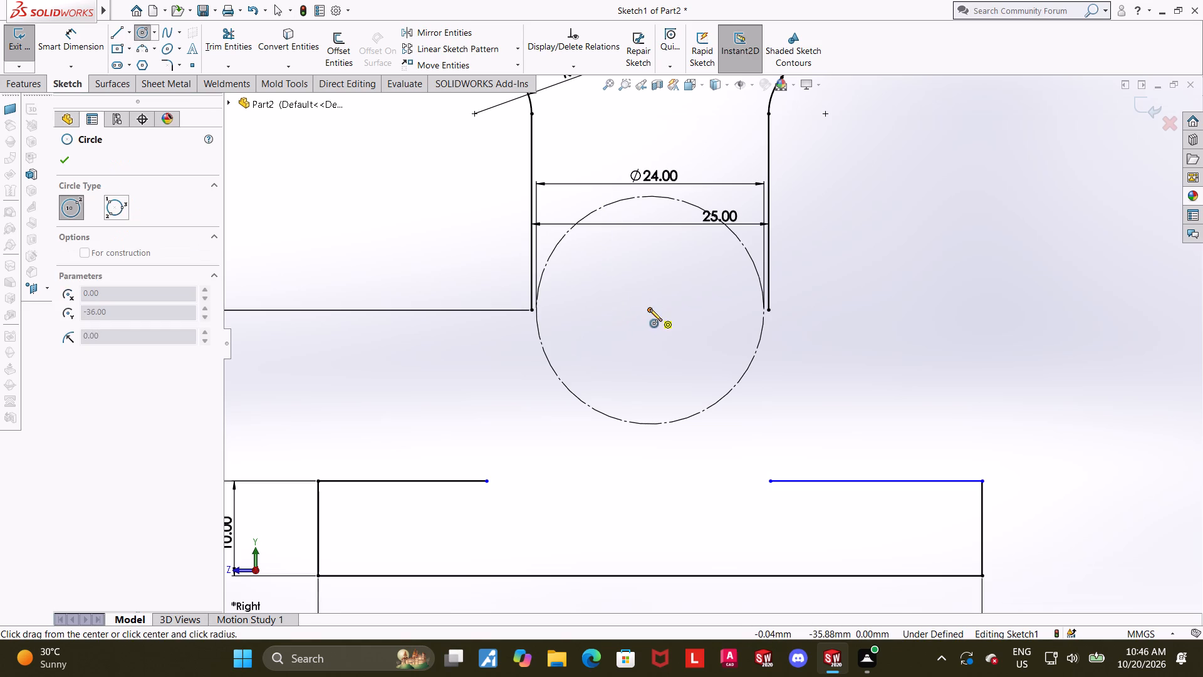
pyautogui.click(677, 256)
pyautogui.press('Escape')
pyautogui.press('Escape')
pyautogui.click(75, 35)
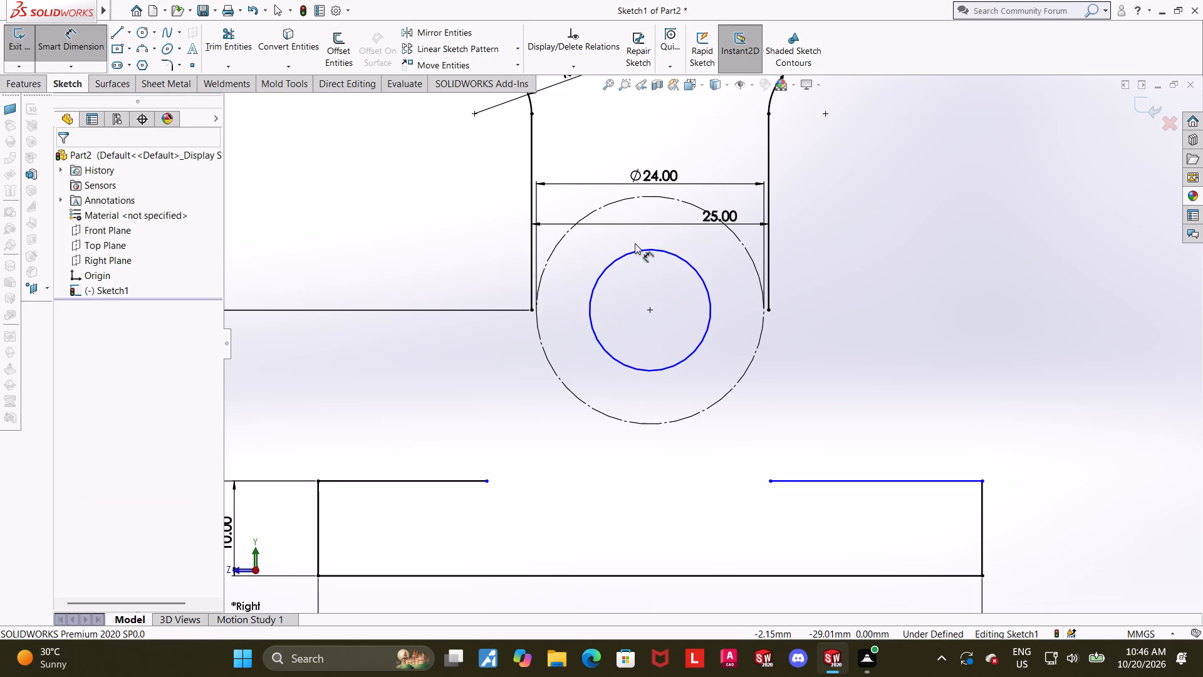
pyautogui.click(645, 248)
pyautogui.click(646, 242)
pyautogui.write('20')
pyautogui.press('Return')
pyautogui.press('Escape')
pyautogui.press('Escape')
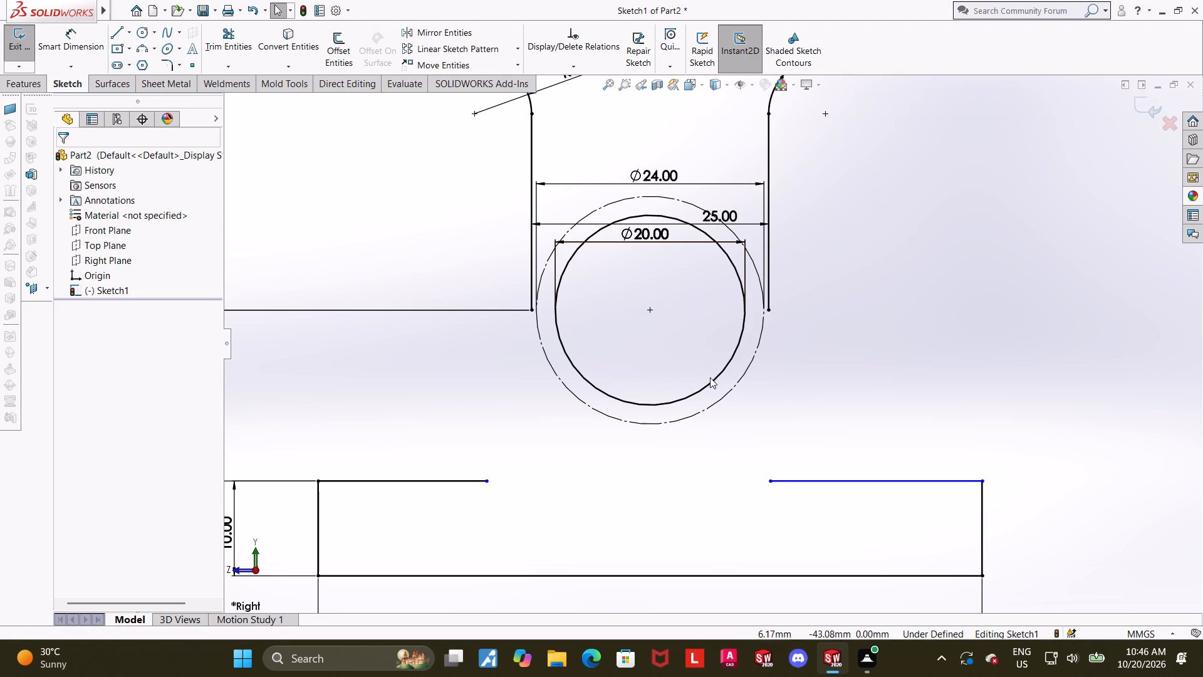
# Convert the 20 mm circle to construction geometry.
pyautogui.click(712, 380)
pyautogui.click(763, 339)
pyautogui.press('Escape')
pyautogui.press('Escape')
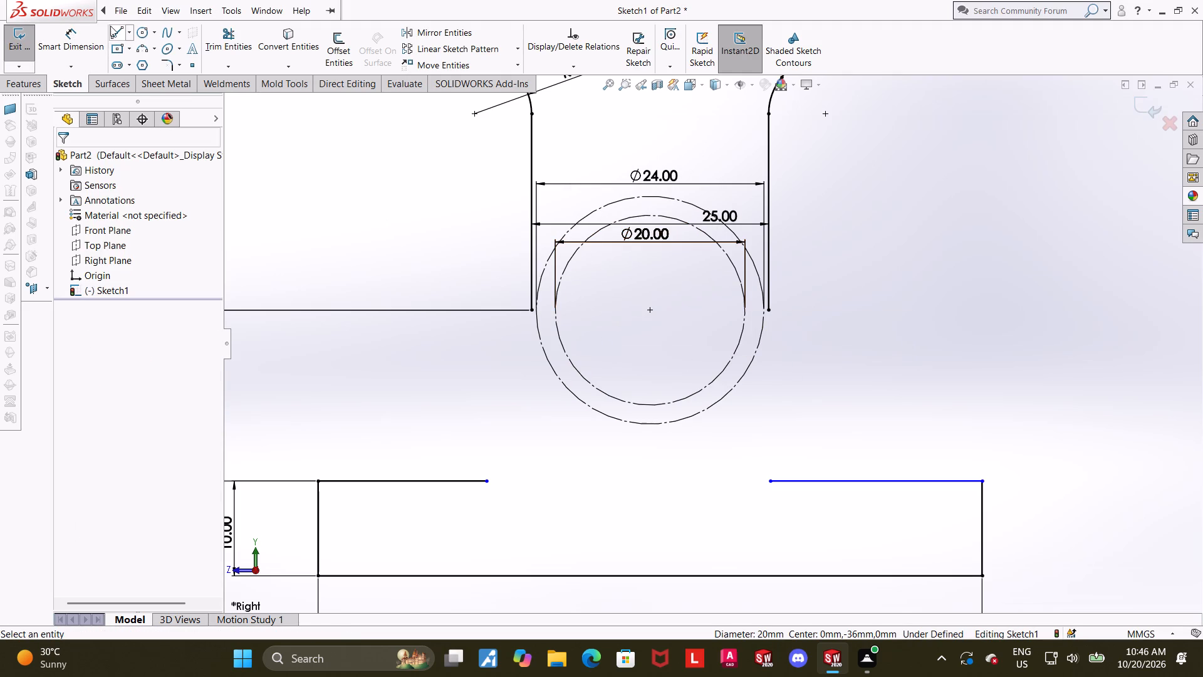
# Draw a three-point arc of about 9.5 mm radius from the left neck line's lower end to the 20 mm construction circle.
pyautogui.click(147, 48)
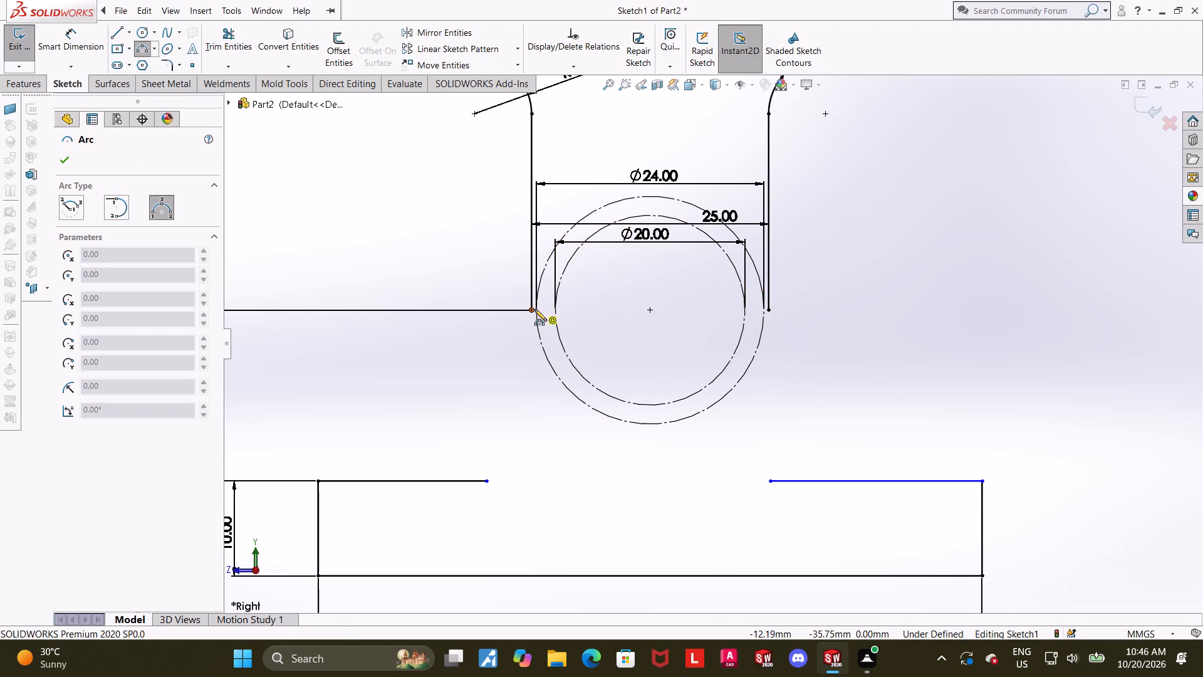
pyautogui.click(534, 310)
pyautogui.click(598, 389)
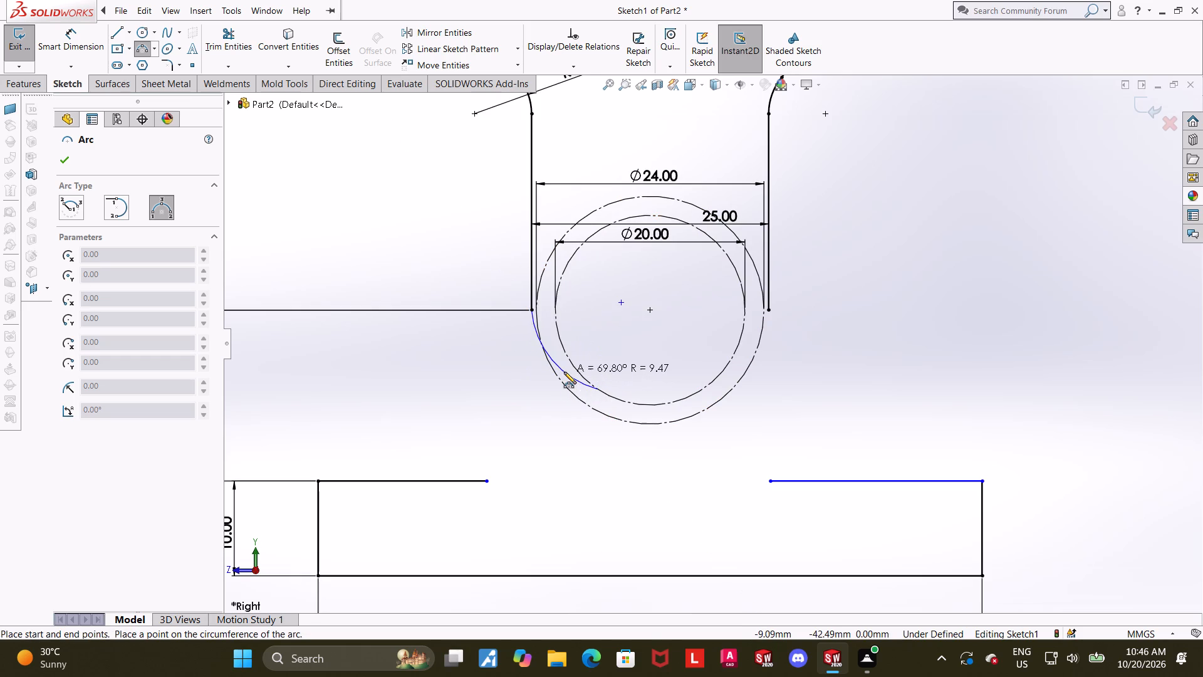
pyautogui.click(564, 372)
pyautogui.press('Escape')
pyautogui.press('Escape')
pyautogui.click(606, 394)
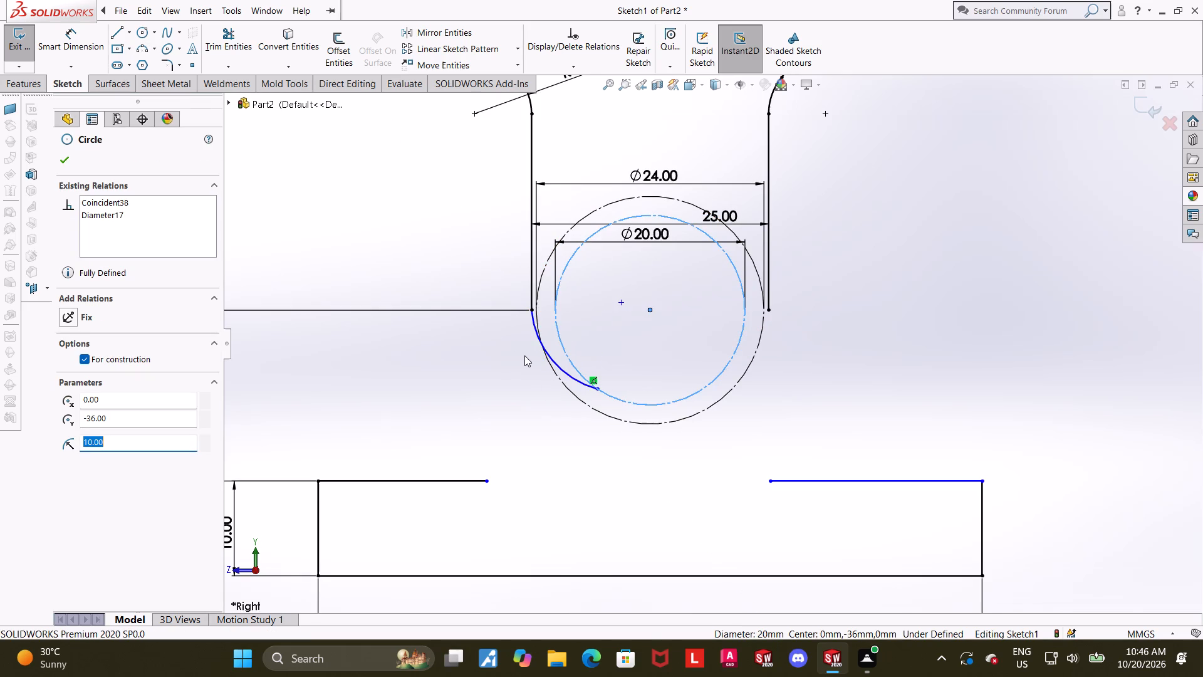
pyautogui.press('Escape')
pyautogui.press('`')
pyautogui.press('Escape')
pyautogui.press('Escape')
# Add a tangent relation between the new arc and the left vertical neck line.
pyautogui.click(529, 290)
pyautogui.keyDown('ctrl'); pyautogui.click(550, 358); pyautogui.keyUp('ctrl')
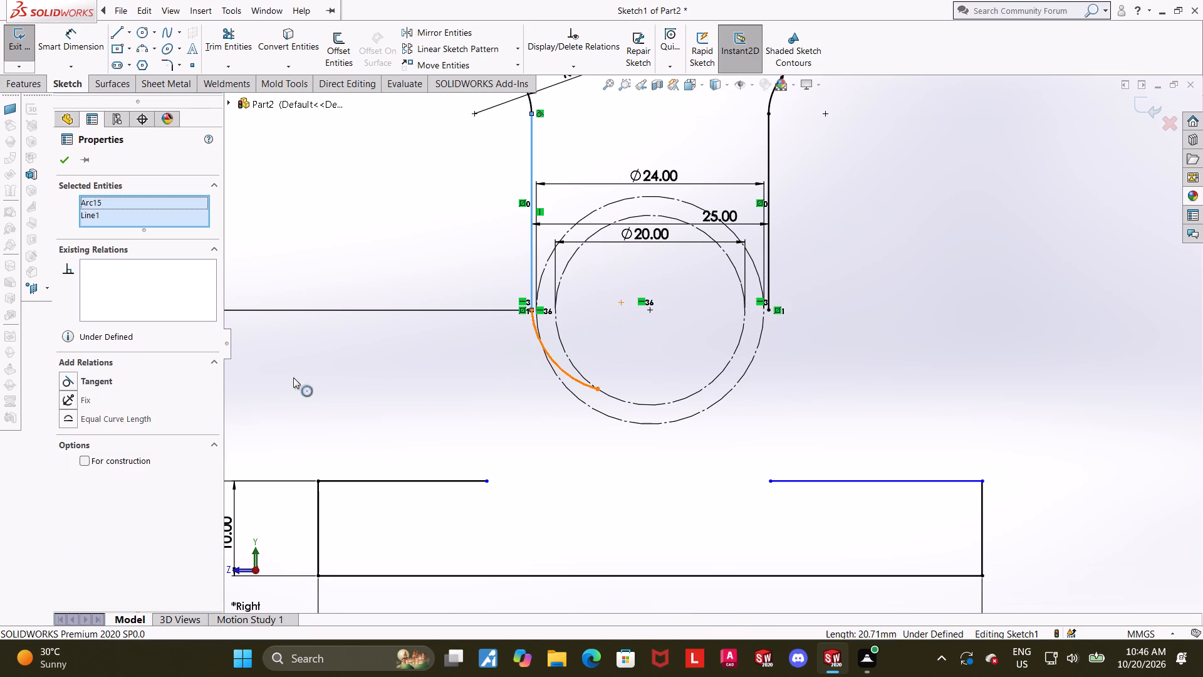
pyautogui.click(69, 385)
pyautogui.click(446, 406)
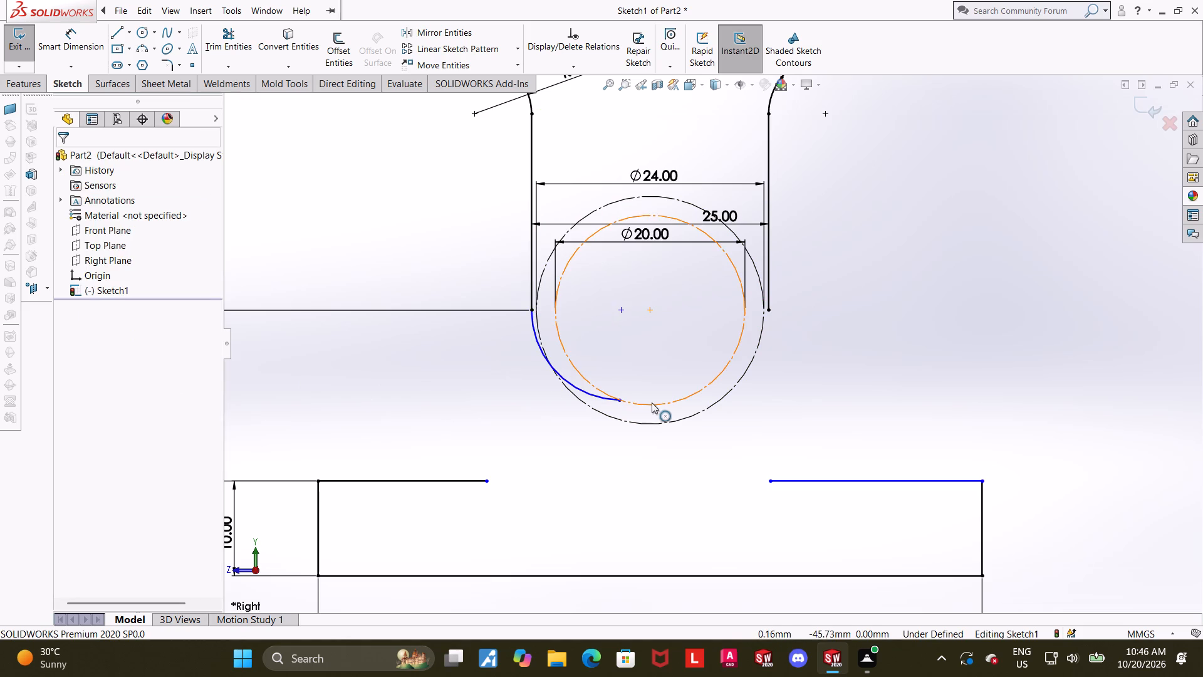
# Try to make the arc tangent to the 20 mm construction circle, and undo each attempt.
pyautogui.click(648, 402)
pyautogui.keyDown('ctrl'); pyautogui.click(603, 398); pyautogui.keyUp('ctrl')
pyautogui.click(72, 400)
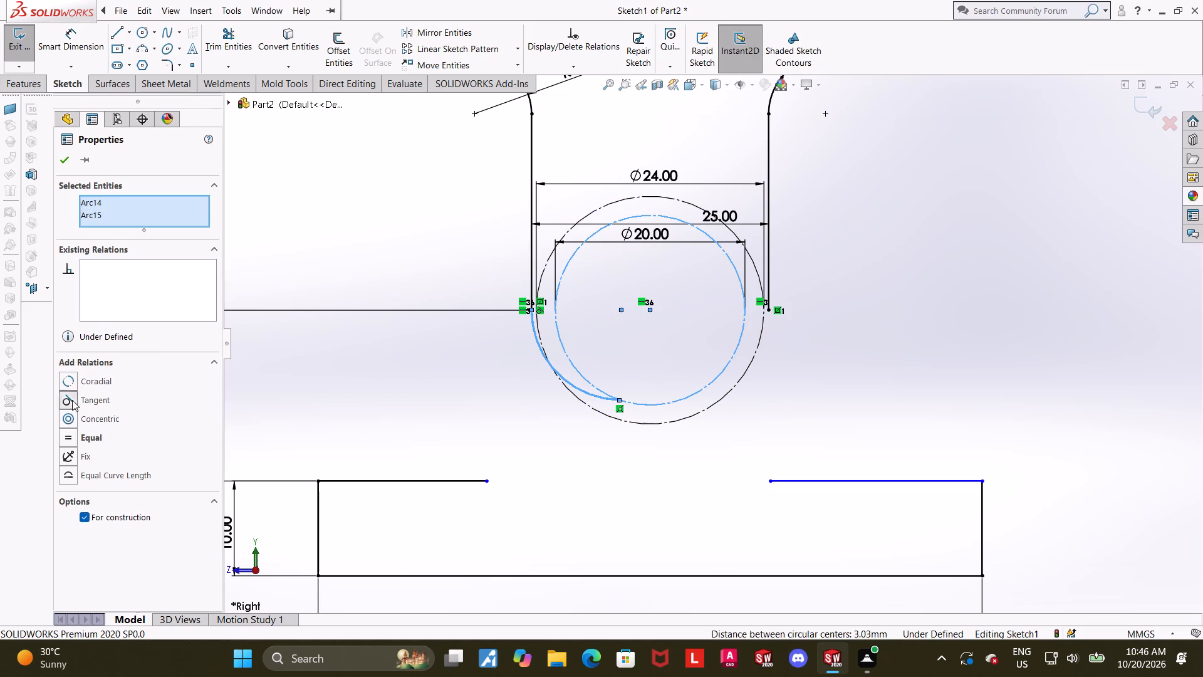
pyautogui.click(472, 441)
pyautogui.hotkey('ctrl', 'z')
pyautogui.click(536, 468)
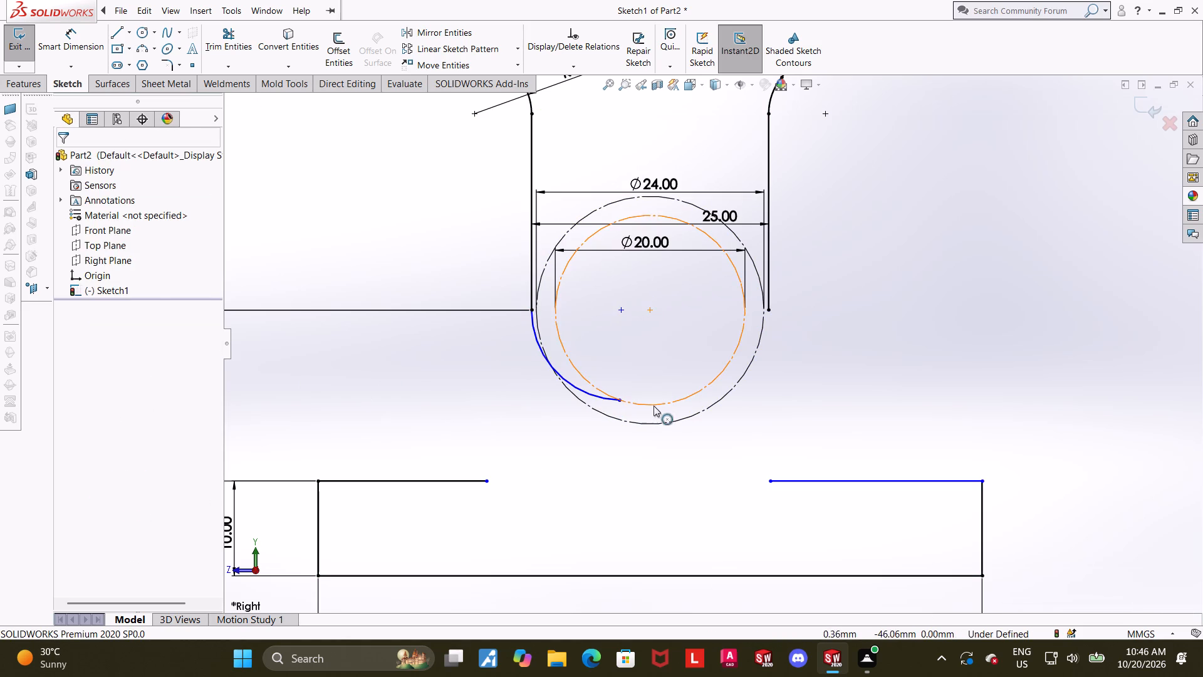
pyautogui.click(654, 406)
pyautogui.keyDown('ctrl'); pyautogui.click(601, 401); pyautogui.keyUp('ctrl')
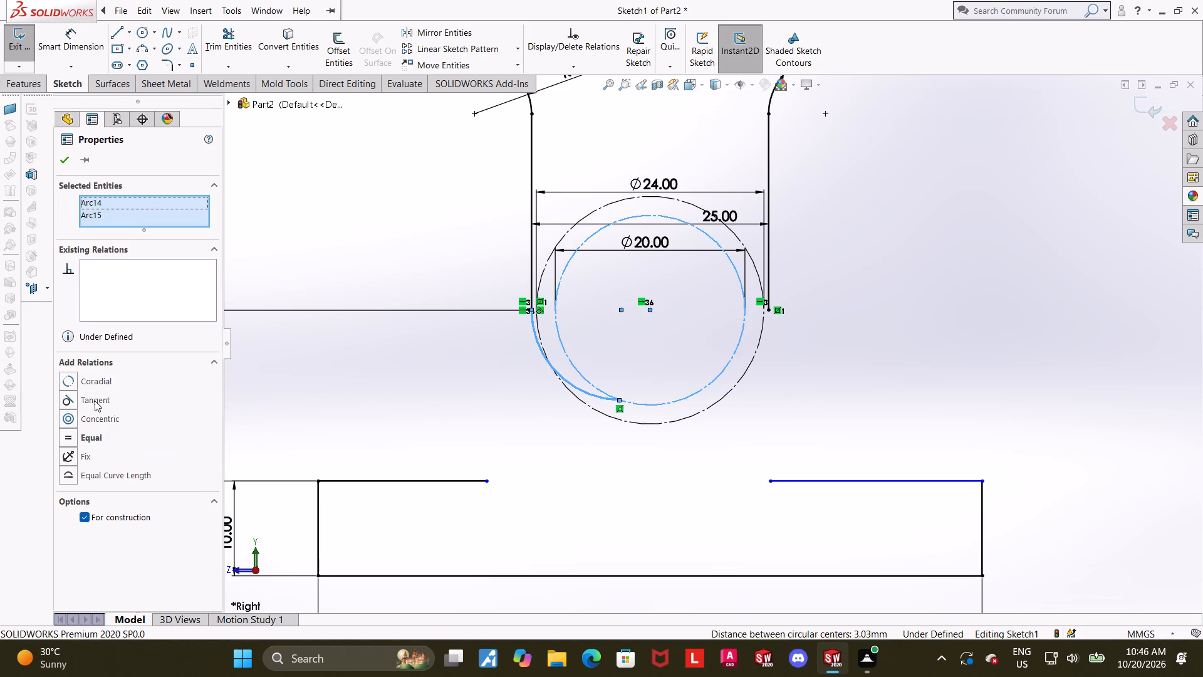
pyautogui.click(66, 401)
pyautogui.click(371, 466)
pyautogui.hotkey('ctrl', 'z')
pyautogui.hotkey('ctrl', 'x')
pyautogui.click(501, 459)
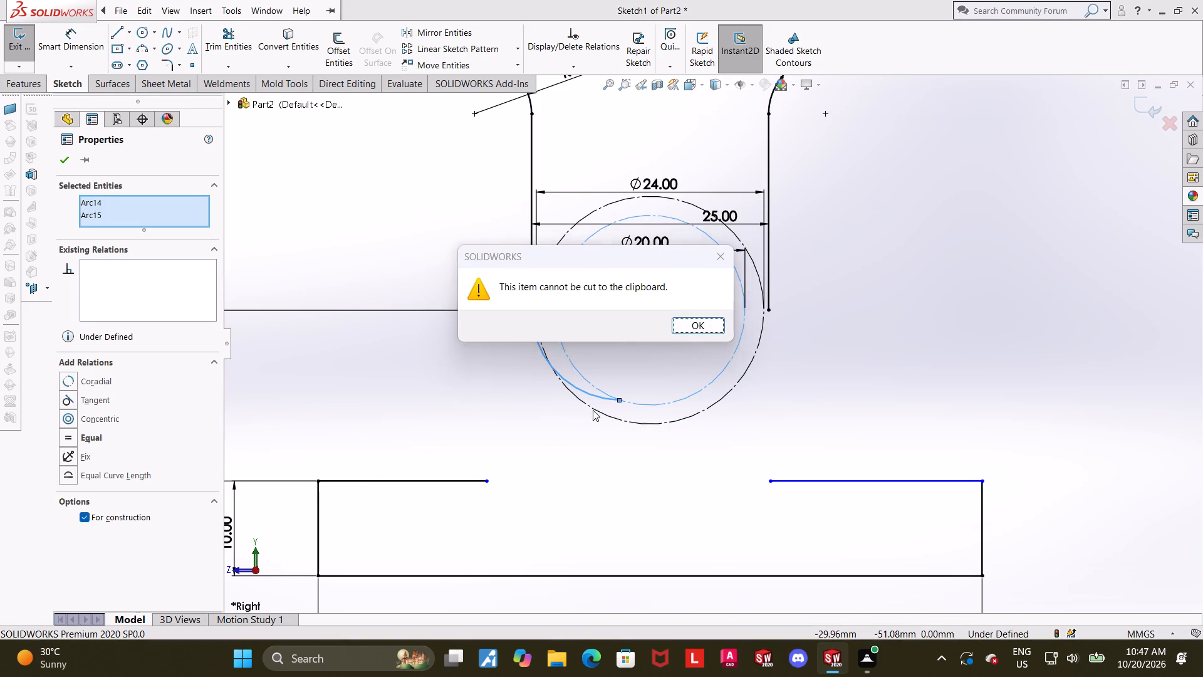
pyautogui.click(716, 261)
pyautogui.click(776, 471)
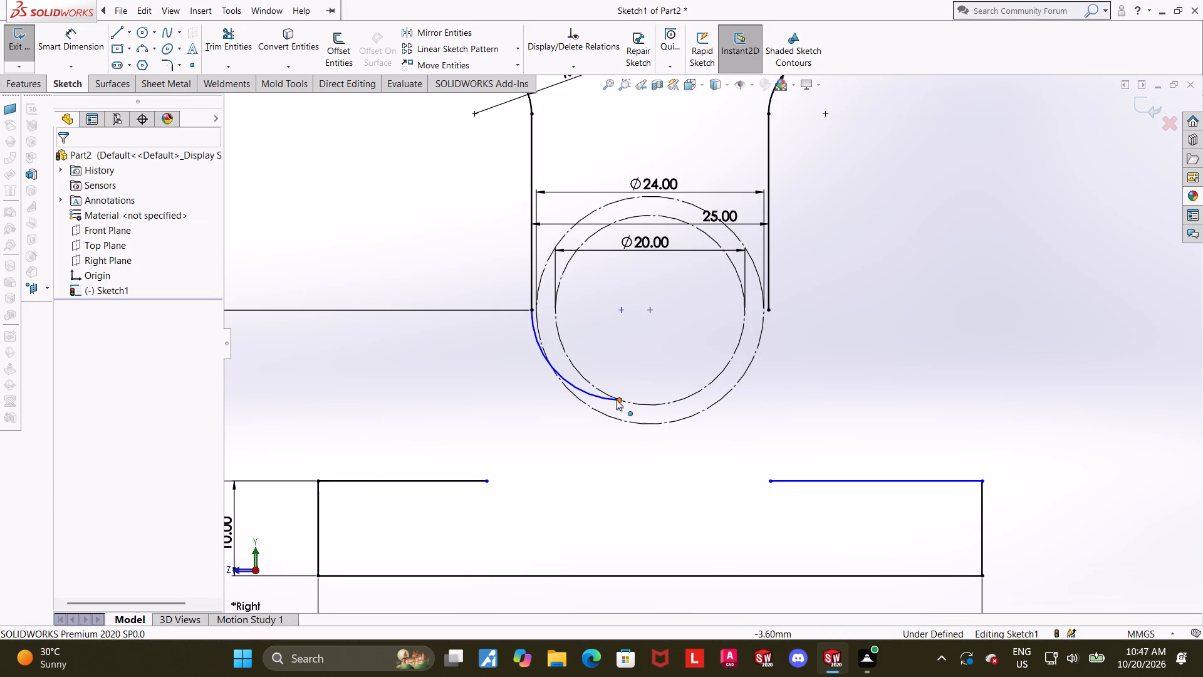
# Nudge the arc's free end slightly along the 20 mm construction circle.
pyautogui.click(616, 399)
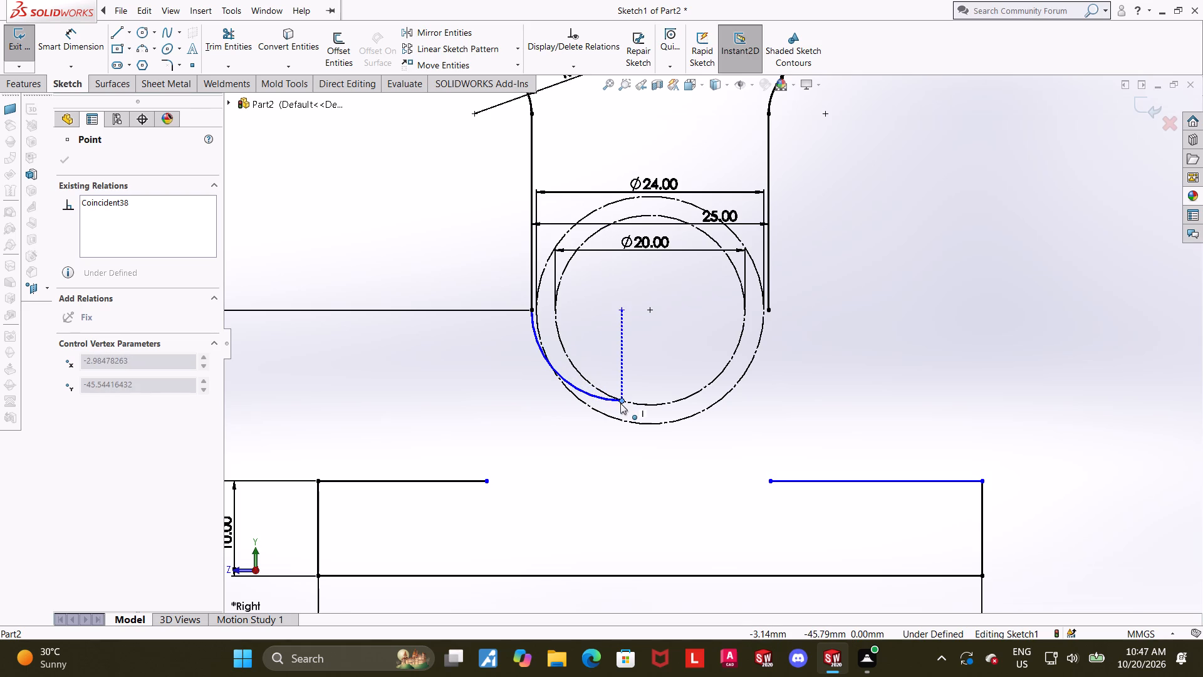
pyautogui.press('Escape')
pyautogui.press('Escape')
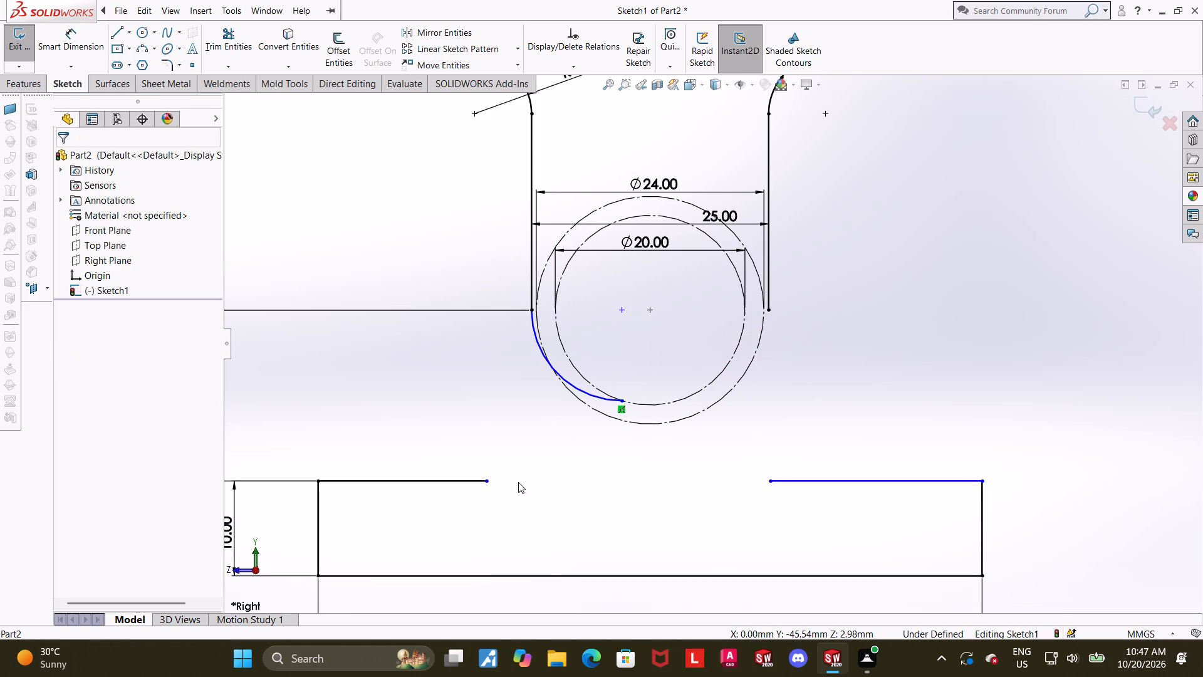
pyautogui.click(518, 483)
# Draw a three-point arc from near the inner end of the base's left top edge up to the neck arc.
pyautogui.click(143, 55)
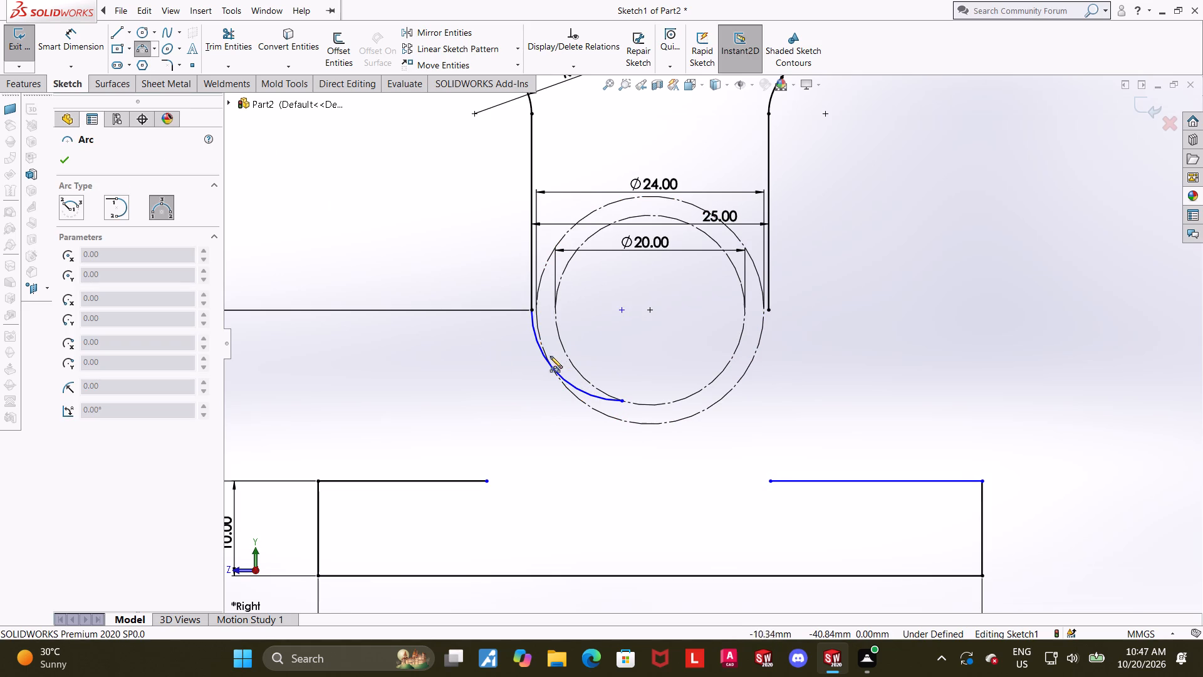
pyautogui.click(473, 481)
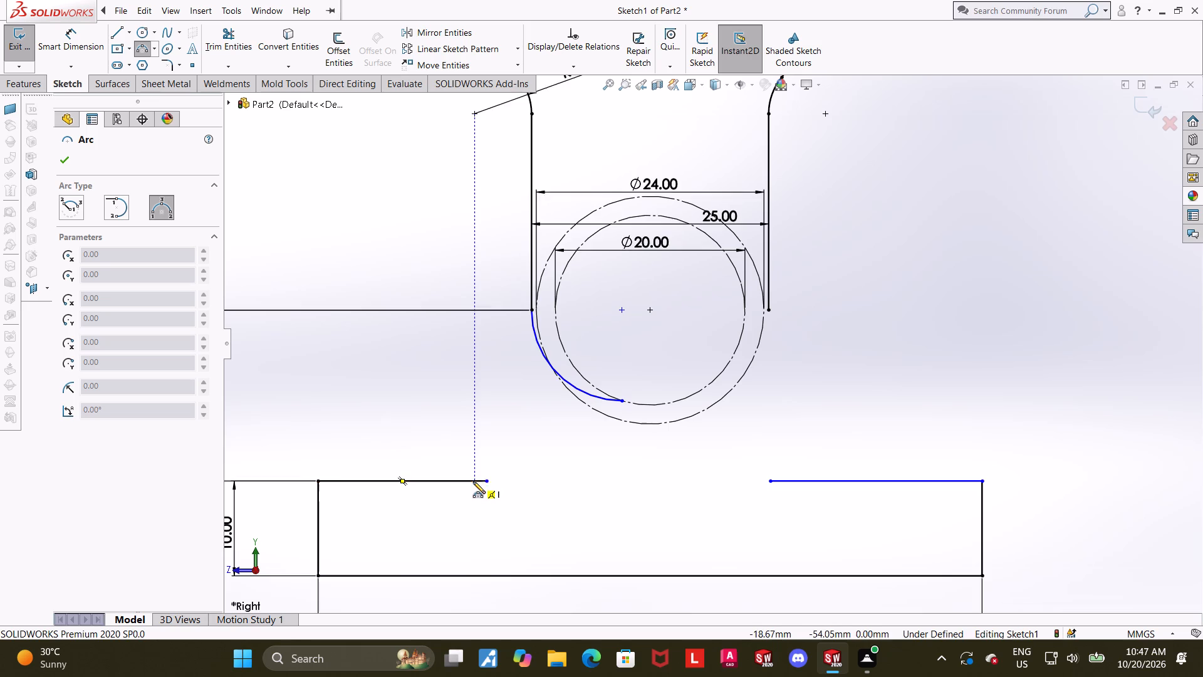
pyautogui.click(577, 392)
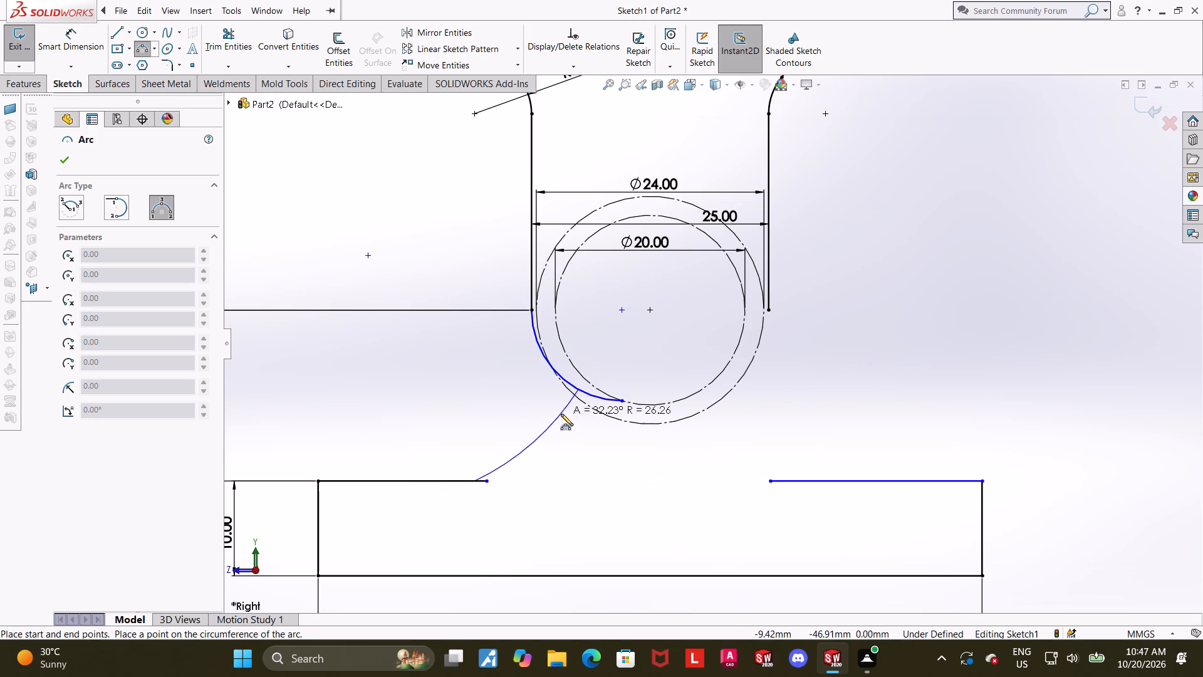
pyautogui.click(567, 424)
pyautogui.press('Escape')
pyautogui.press('Escape')
pyautogui.press('Escape')
# Add a tangent relation between the lower arc and the base's left top edge.
pyautogui.click(445, 483)
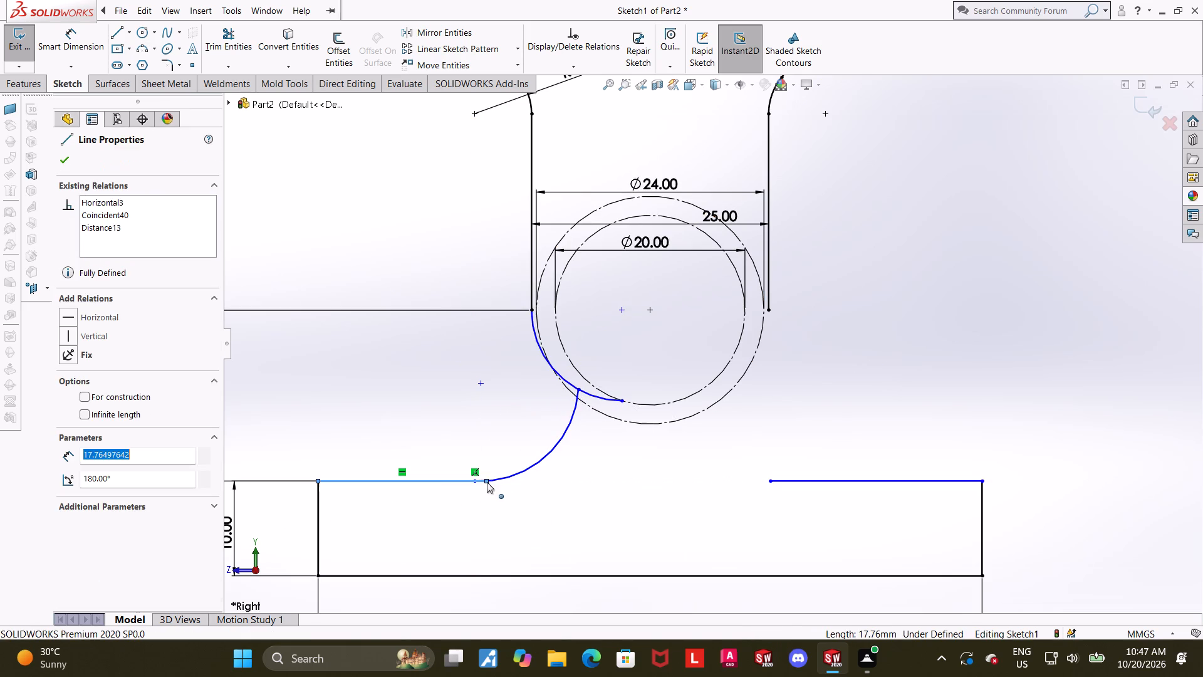
pyautogui.keyDown('ctrl'); pyautogui.click(497, 478); pyautogui.keyUp('ctrl')
pyautogui.click(66, 384)
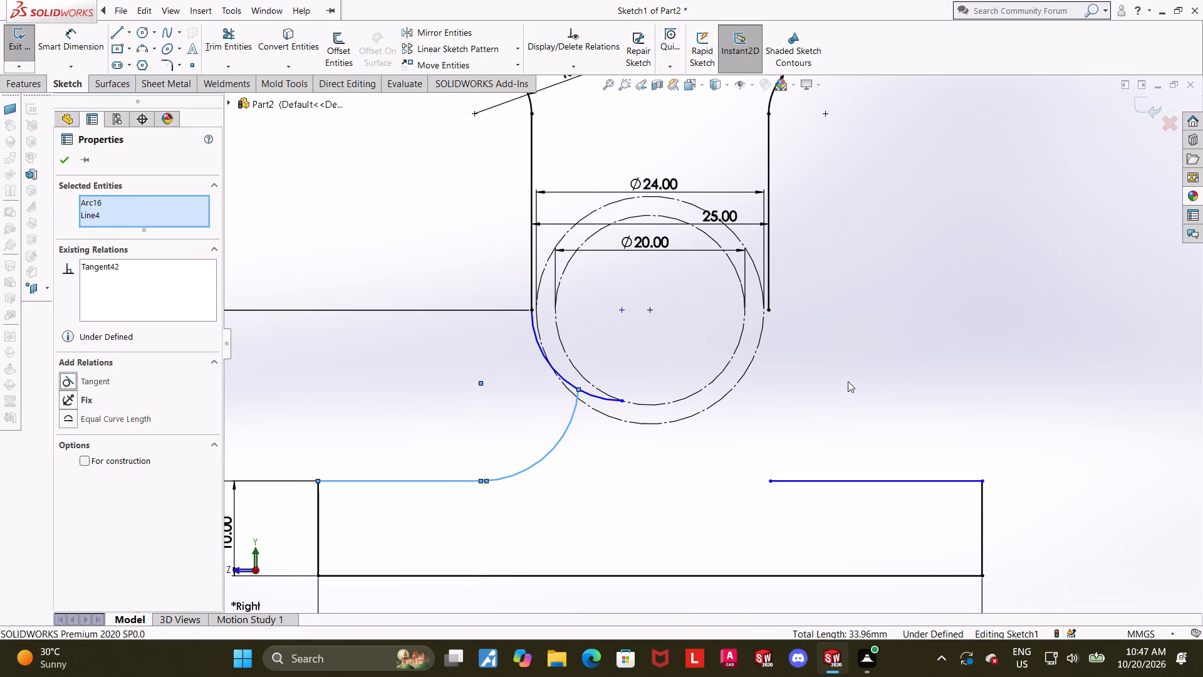
pyautogui.click(848, 381)
# Merge the lower arc's bottom end with the inner end of the base's left top edge.
pyautogui.scroll(-5, 508, 495)
pyautogui.click(534, 403)
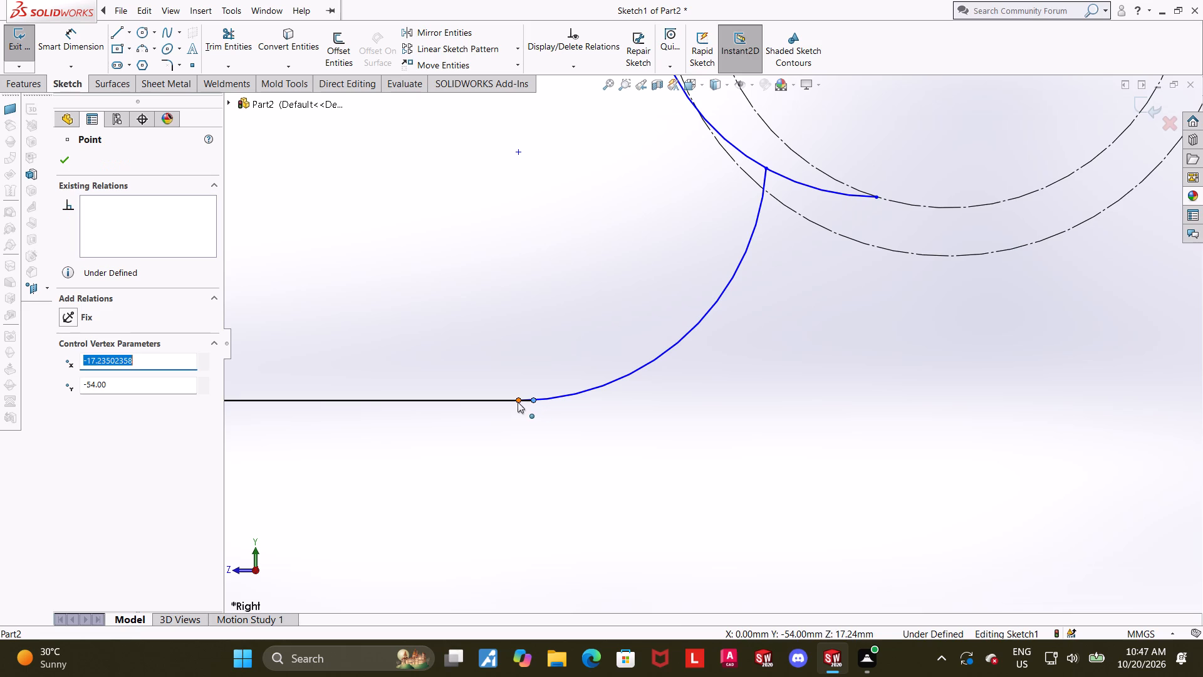
pyautogui.keyDown('ctrl'); pyautogui.click(518, 402); pyautogui.keyUp('ctrl')
pyautogui.click(69, 433)
pyautogui.scroll(3, 770, 491)
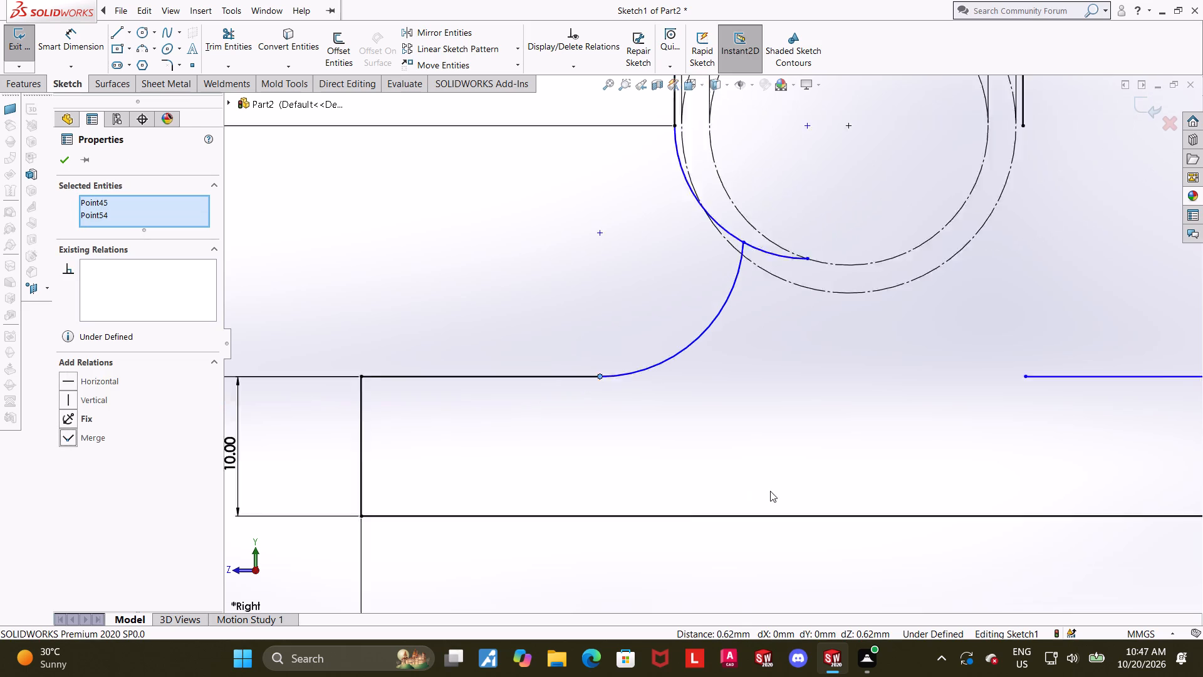
pyautogui.scroll(6, 770, 491)
pyautogui.click(865, 312)
# Add a tangent relation between the upper neck arc and the lower arc.
pyautogui.scroll(-6, 747, 313)
pyautogui.scroll(-3, 662, 312)
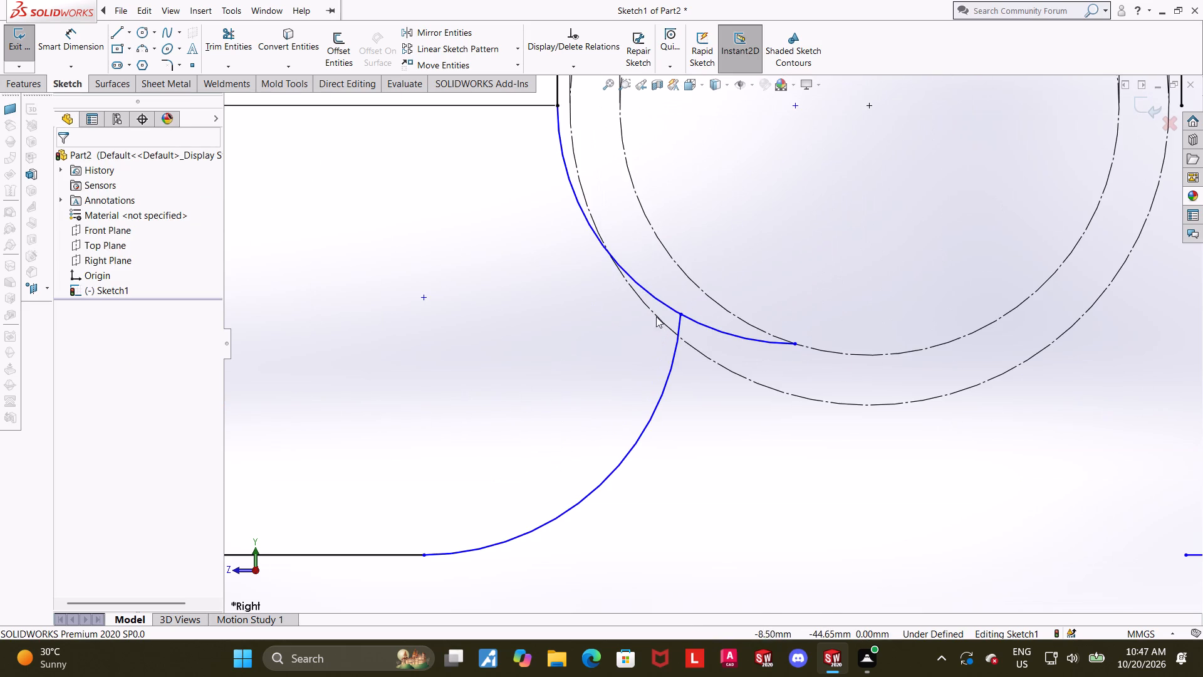
pyautogui.keyDown('ctrl'); pyautogui.click(661, 302); pyautogui.keyUp('ctrl')
pyautogui.keyDown('ctrl'); pyautogui.click(680, 337); pyautogui.keyUp('ctrl')
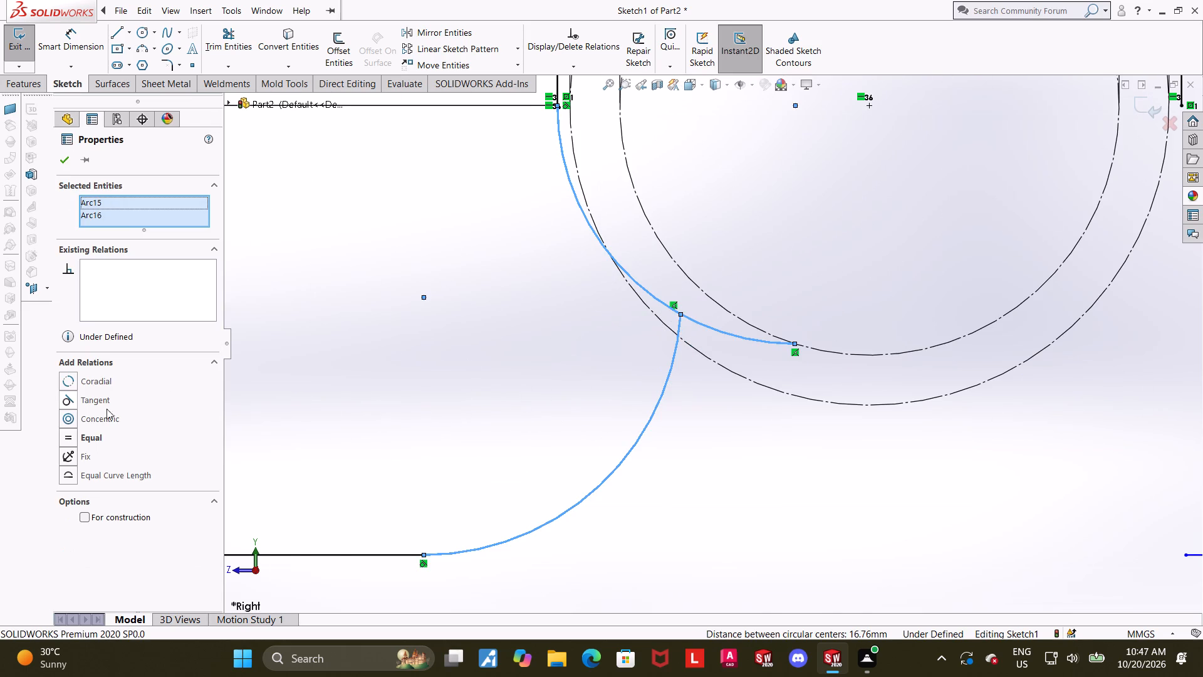
pyautogui.click(73, 401)
pyautogui.click(654, 411)
# Move the point where the two arcs meet down along the upper arc, closer to its free end.
pyautogui.scroll(4, 654, 411)
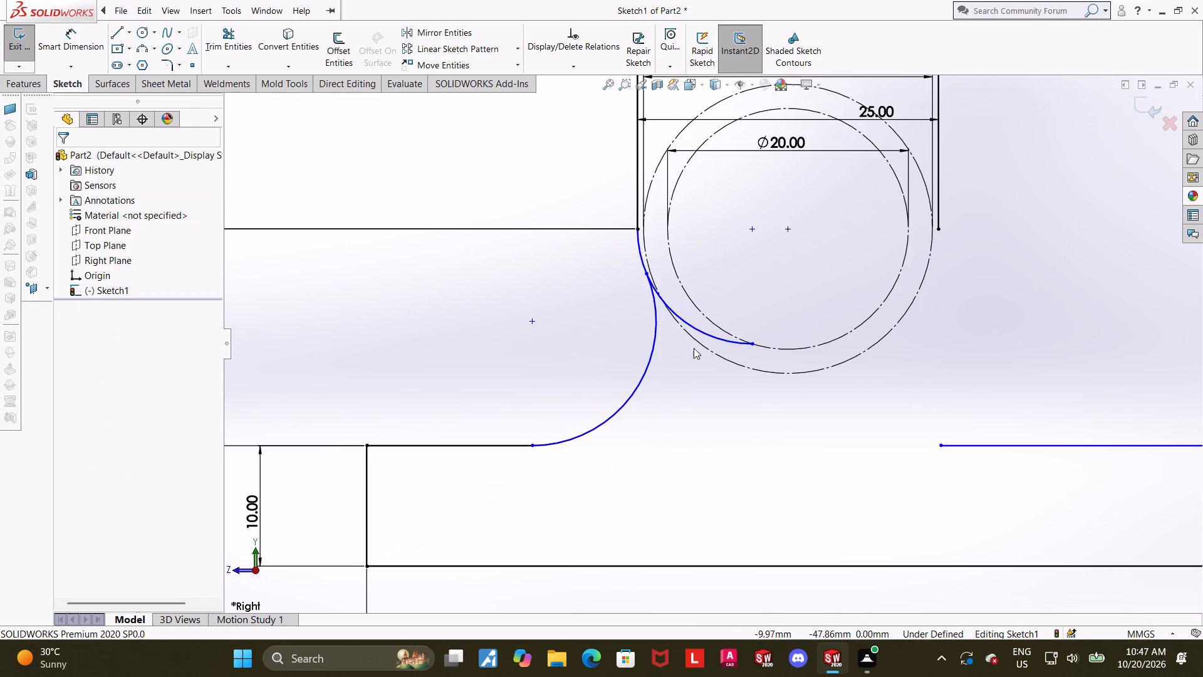
pyautogui.scroll(-3, 697, 306)
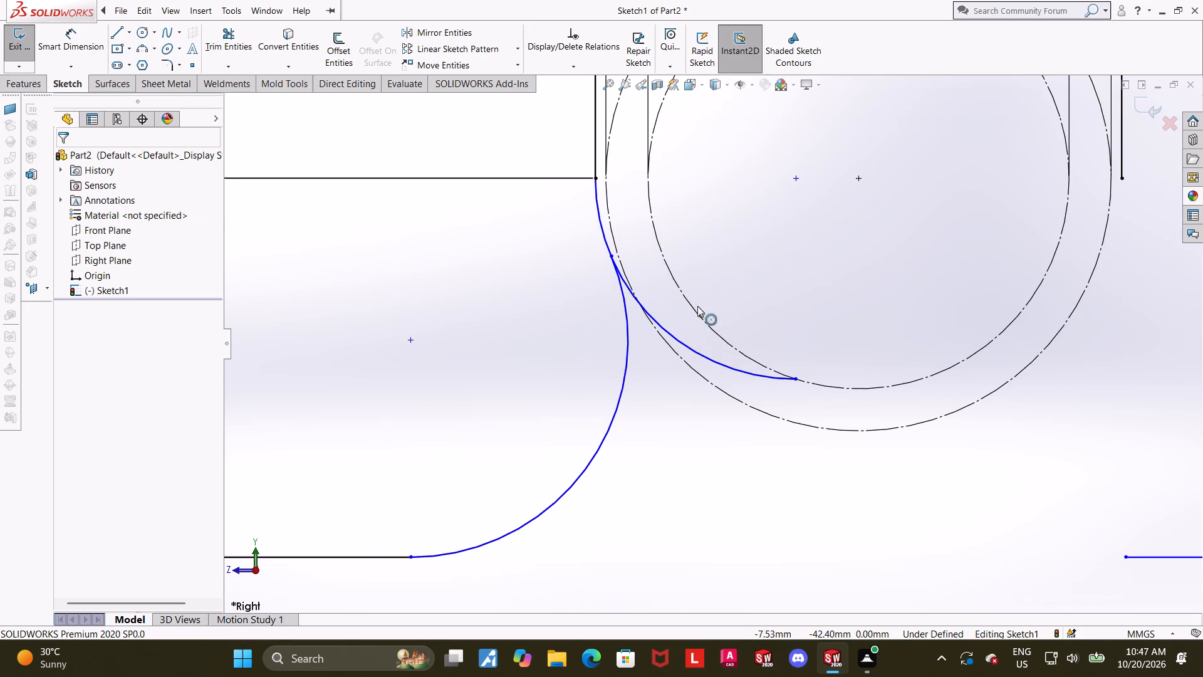
pyautogui.scroll(-3, 697, 306)
pyautogui.scroll(4, 694, 310)
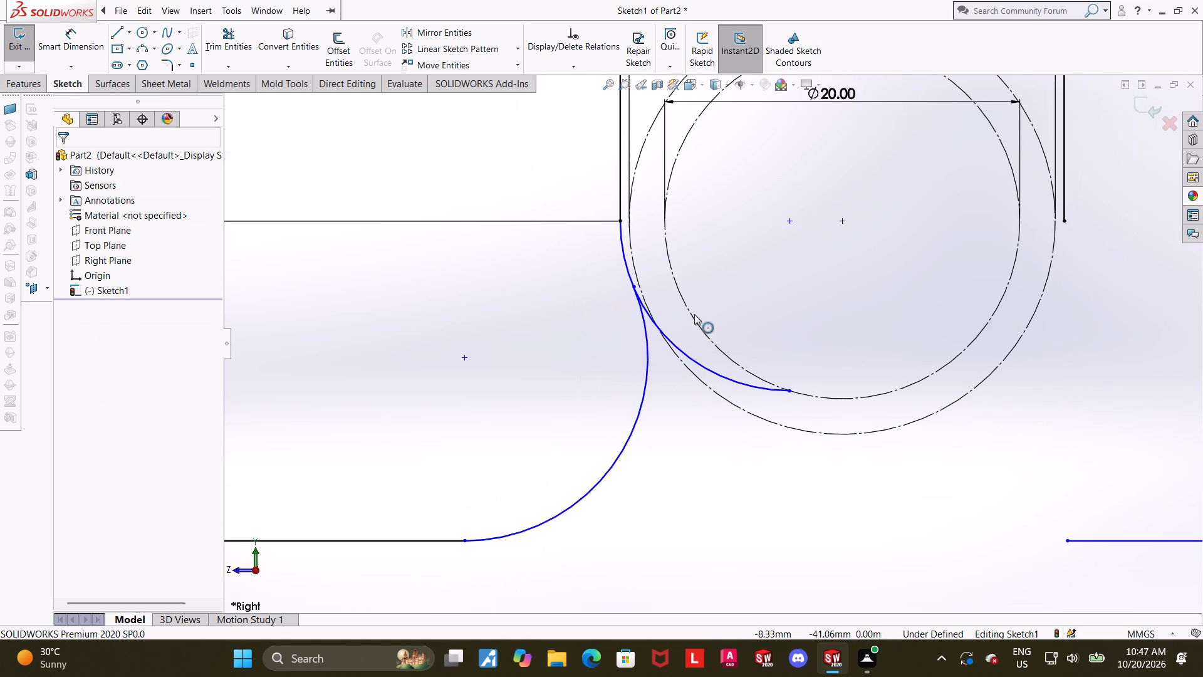
pyautogui.moveTo(633, 287); pyautogui.dragTo(670, 332)
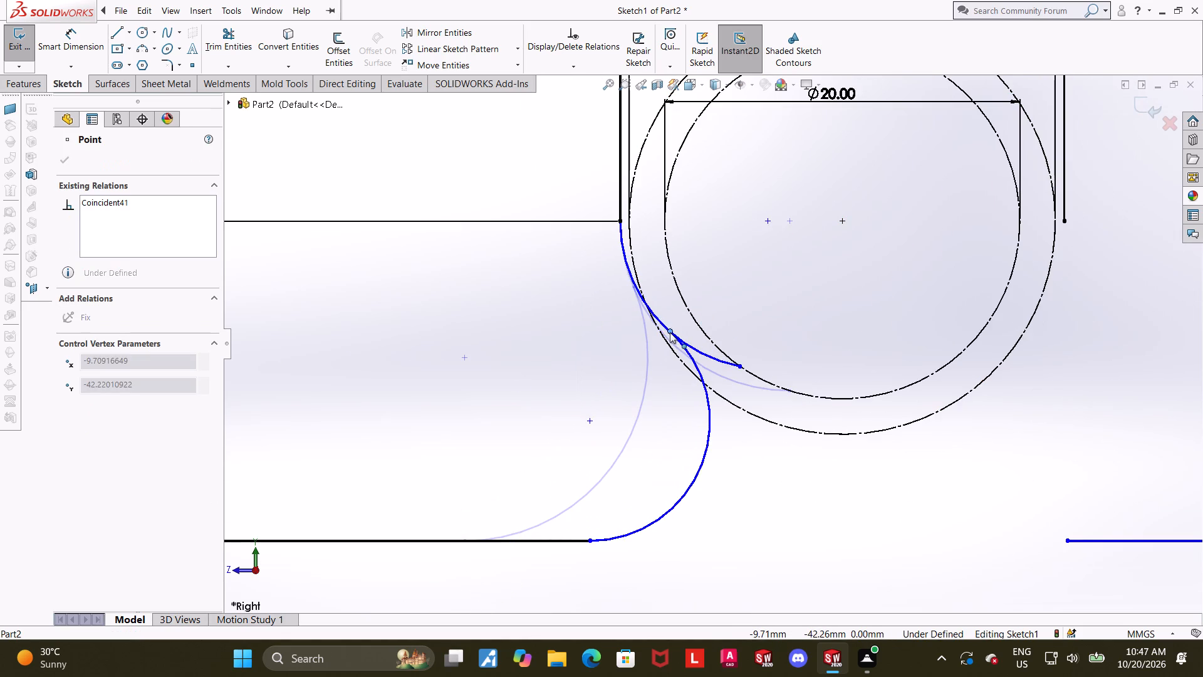
pyautogui.moveTo(670, 332); pyautogui.dragTo(671, 330)
pyautogui.click(536, 362)
# Add a vertical relation between the left neck line's lower end and the inner end of the base's left top edge.
pyautogui.scroll(1, 536, 364)
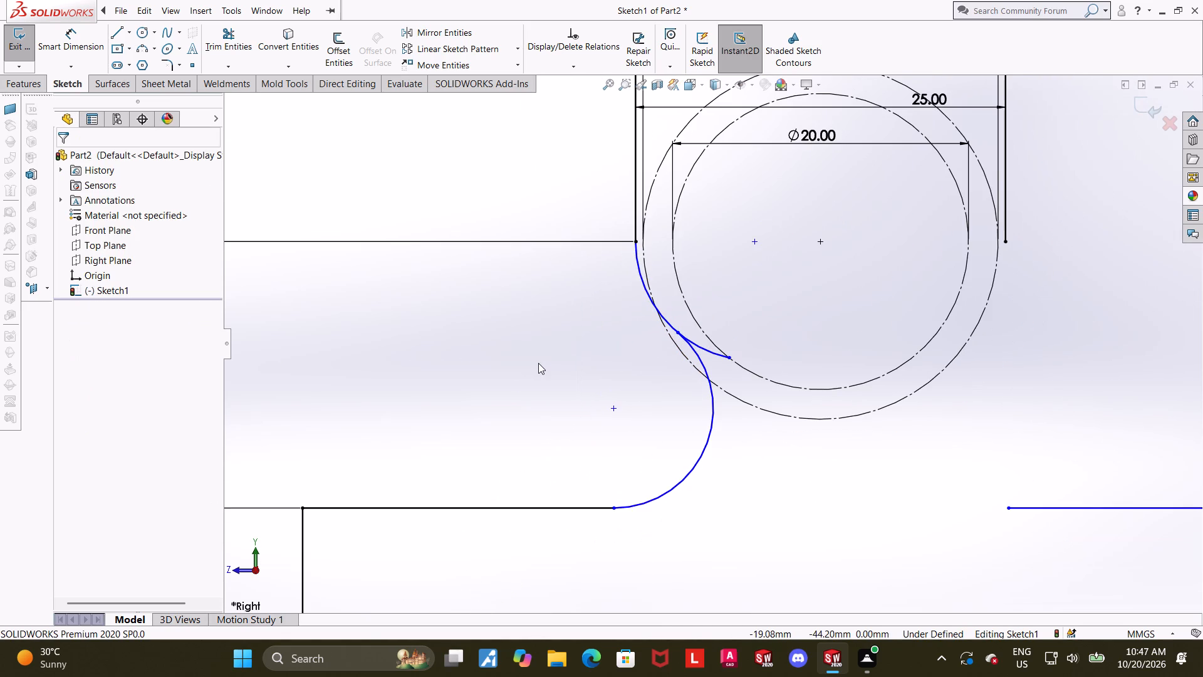
pyautogui.scroll(2, 573, 357)
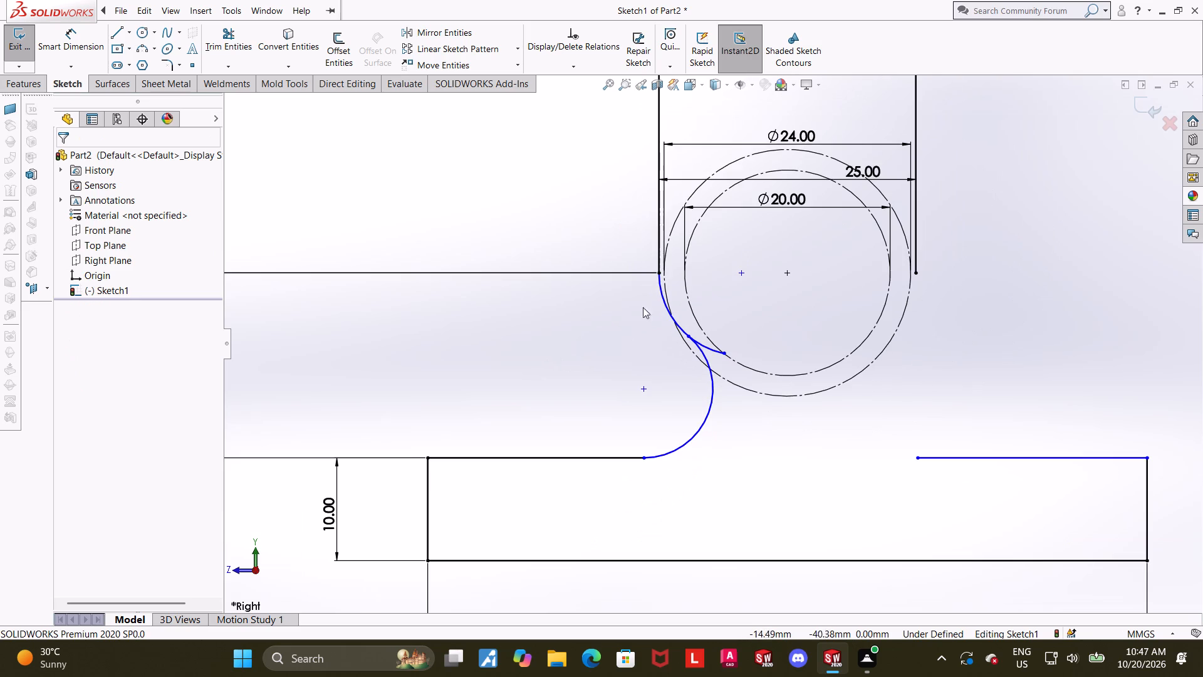
pyautogui.click(662, 271)
pyautogui.keyDown('ctrl'); pyautogui.click(643, 461); pyautogui.keyUp('ctrl')
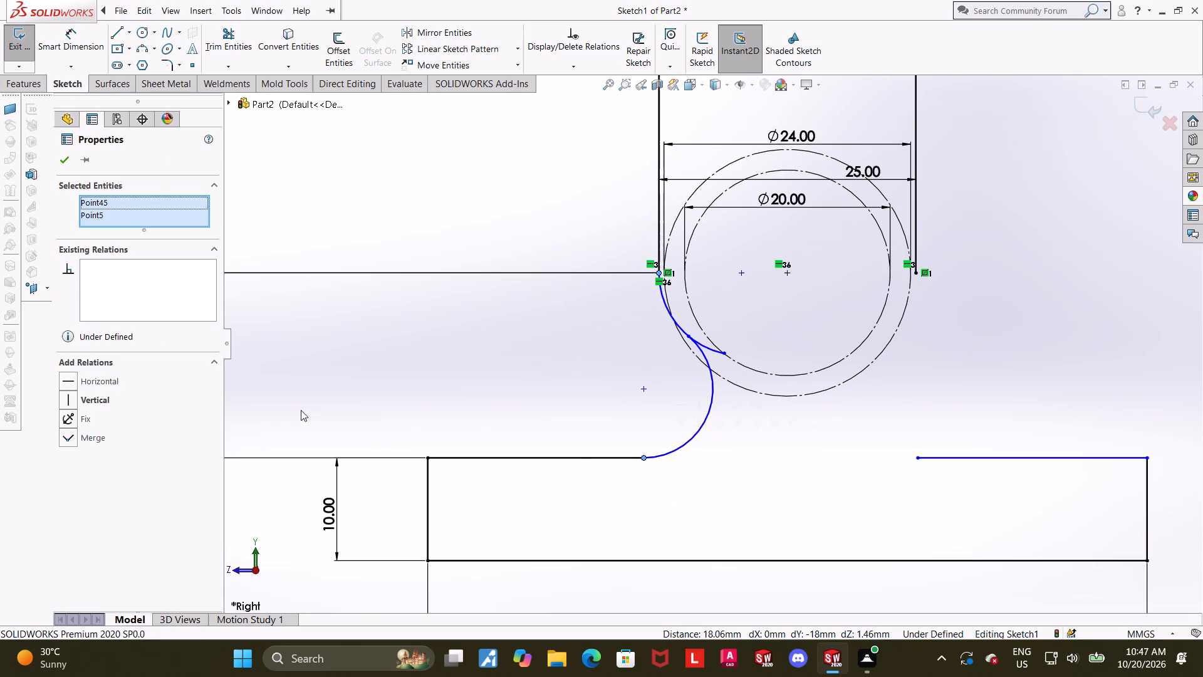
pyautogui.click(72, 407)
pyautogui.click(491, 357)
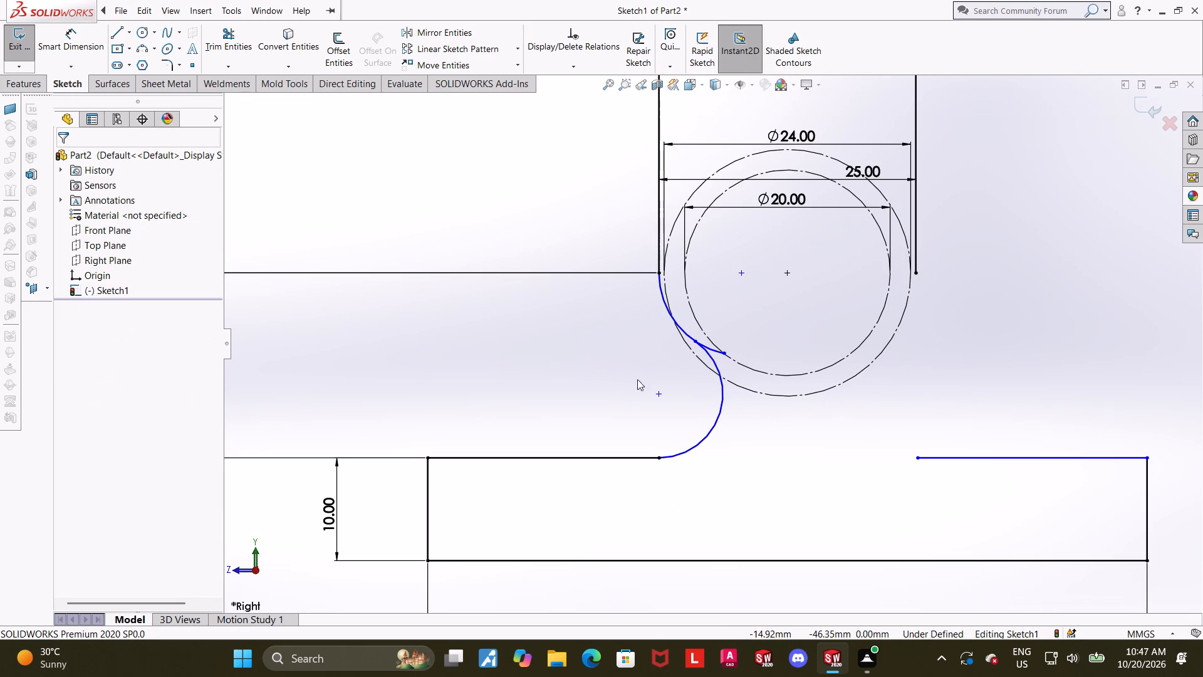
# Move the upper arc's free end along the 20 mm construction circle, closer to where the two arcs meet.
pyautogui.click(798, 407)
pyautogui.scroll(-4, 762, 393)
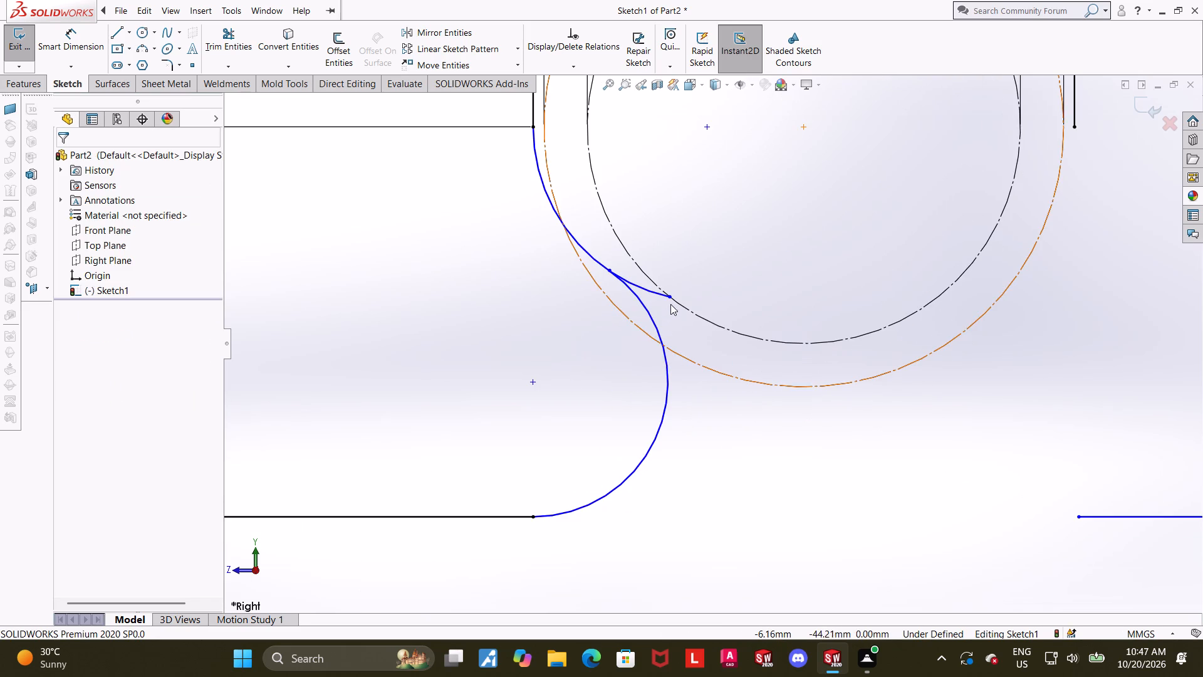
pyautogui.moveTo(669, 298); pyautogui.dragTo(653, 293)
pyautogui.click(660, 316)
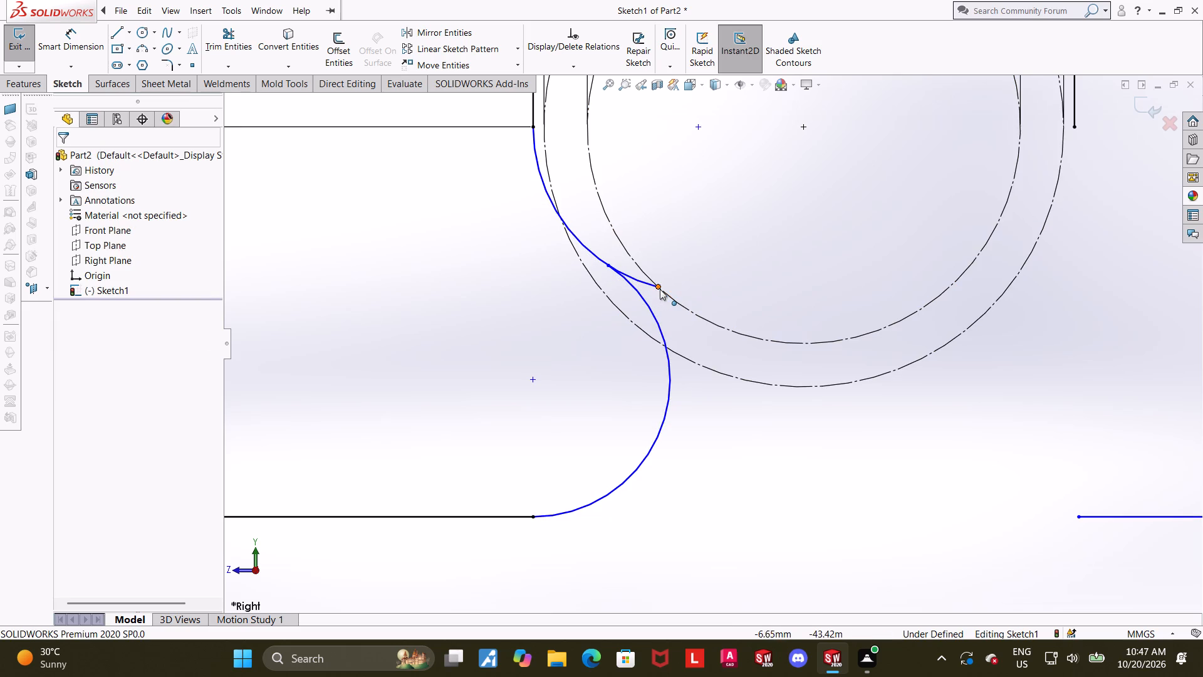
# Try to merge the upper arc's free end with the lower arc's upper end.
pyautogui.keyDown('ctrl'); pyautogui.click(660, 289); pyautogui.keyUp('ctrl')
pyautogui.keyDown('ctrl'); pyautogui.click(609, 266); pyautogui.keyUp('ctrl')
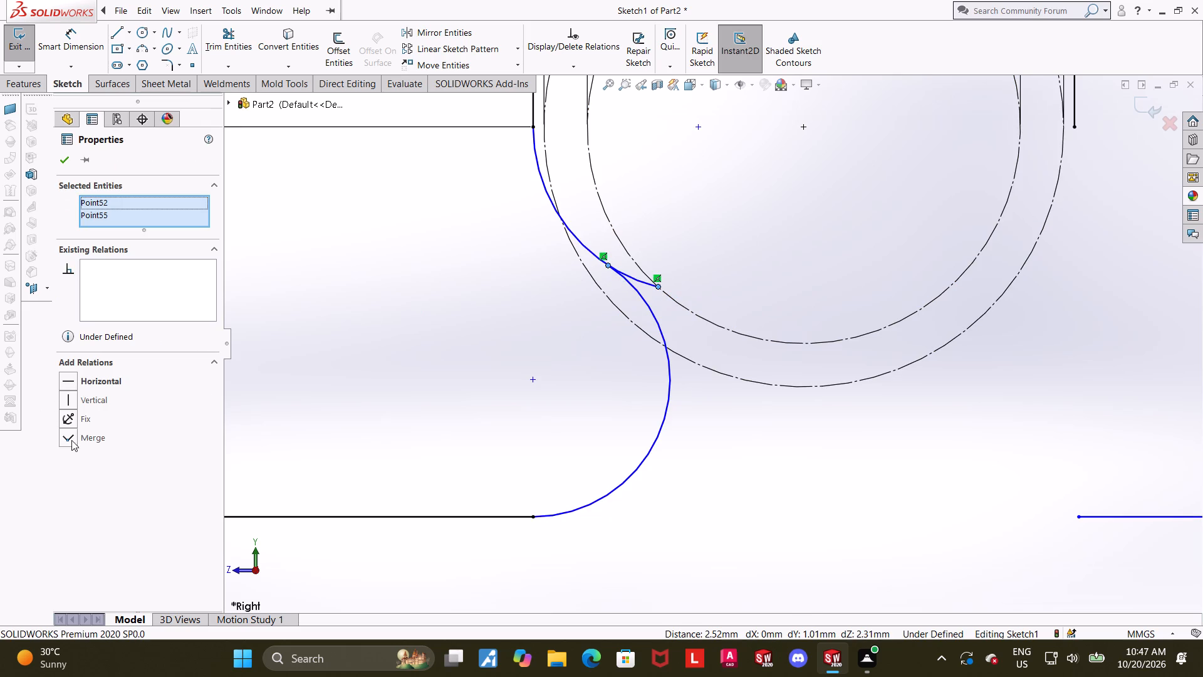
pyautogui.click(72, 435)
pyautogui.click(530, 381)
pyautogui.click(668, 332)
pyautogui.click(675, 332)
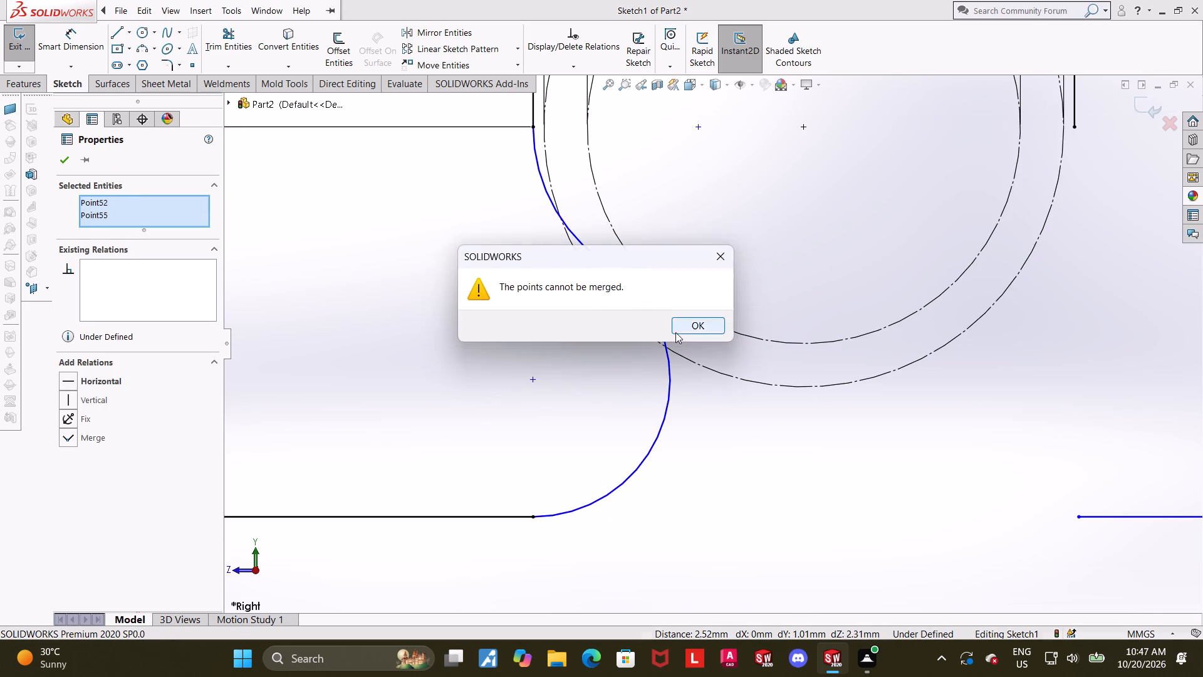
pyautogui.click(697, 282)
# Delete the coincident relation tying the upper arc's free end to the 20 mm construction circle.
pyautogui.click(658, 286)
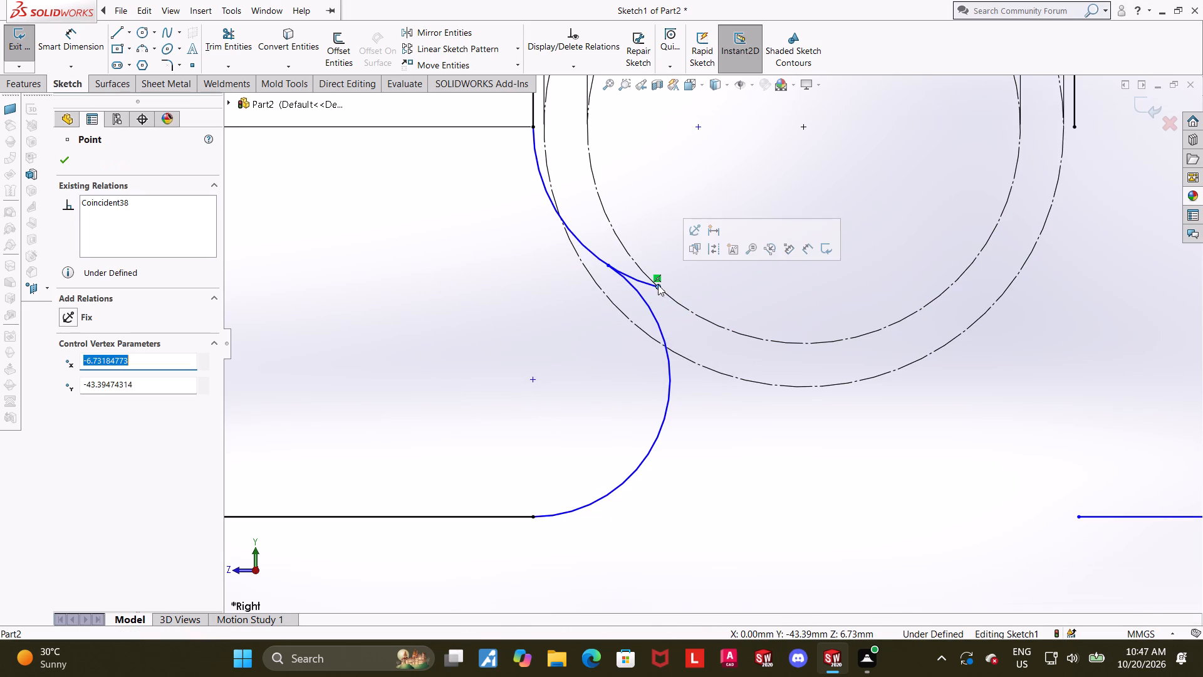
pyautogui.click(660, 276)
pyautogui.rightClick(660, 276)
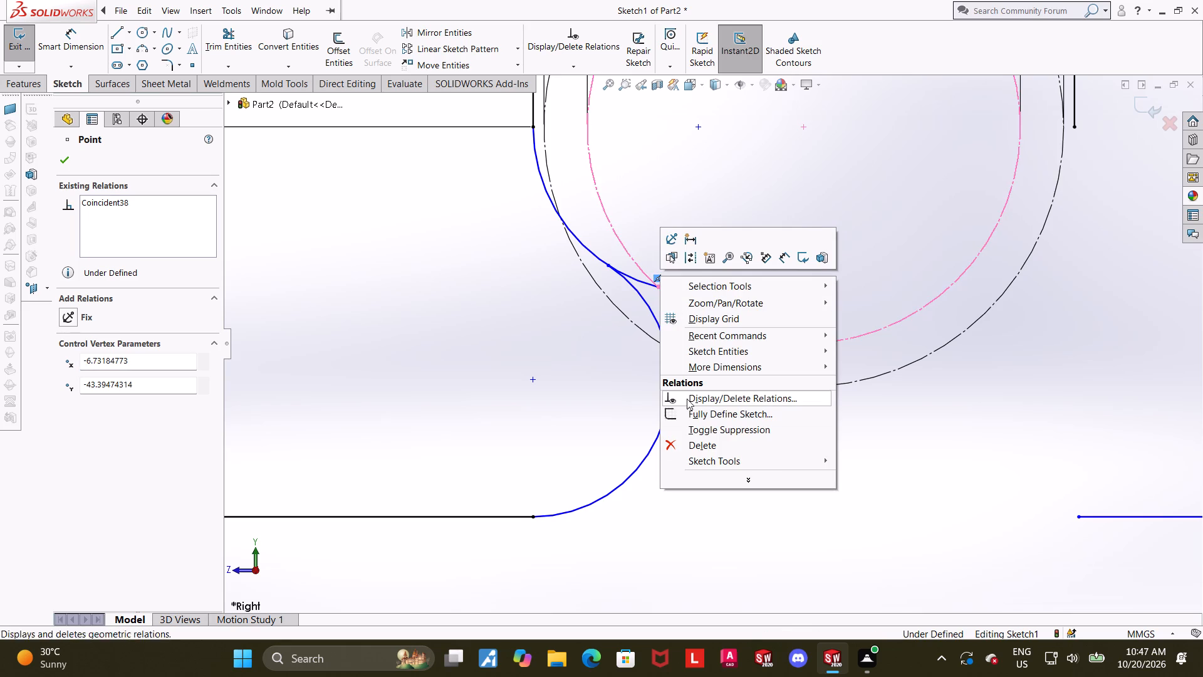
pyautogui.click(685, 440)
pyautogui.click(700, 342)
# Merge the upper arc's free end with the lower arc's upper end.
pyautogui.click(662, 286)
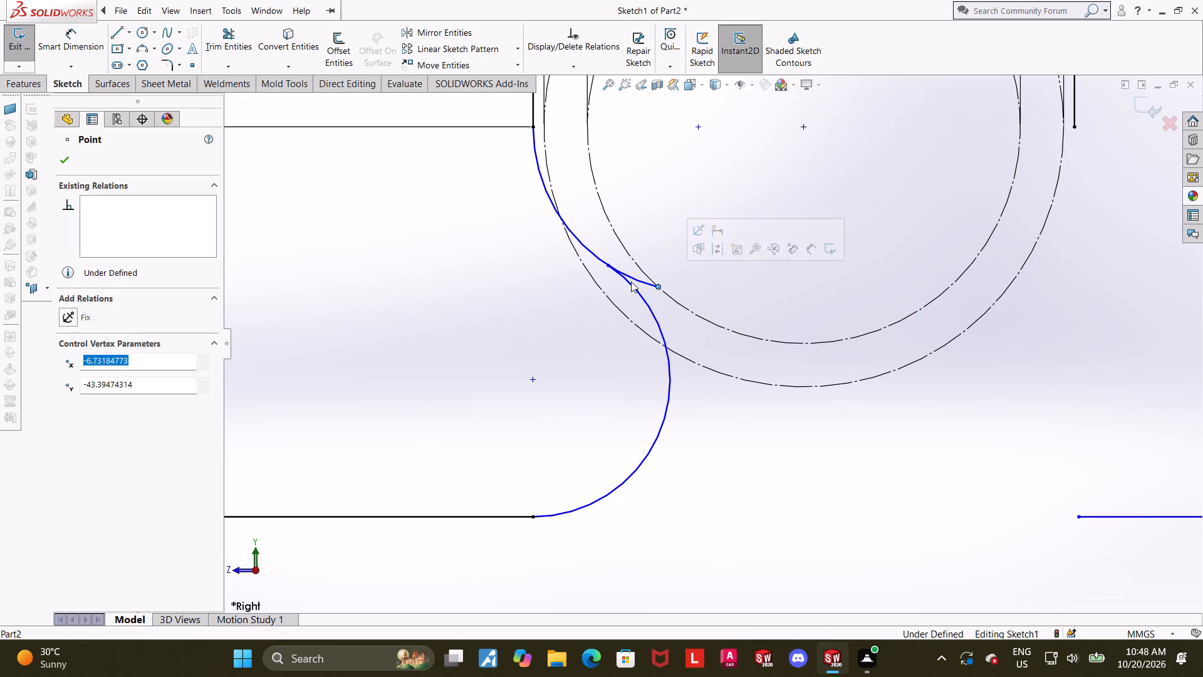
pyautogui.keyDown('ctrl'); pyautogui.click(609, 268); pyautogui.keyUp('ctrl')
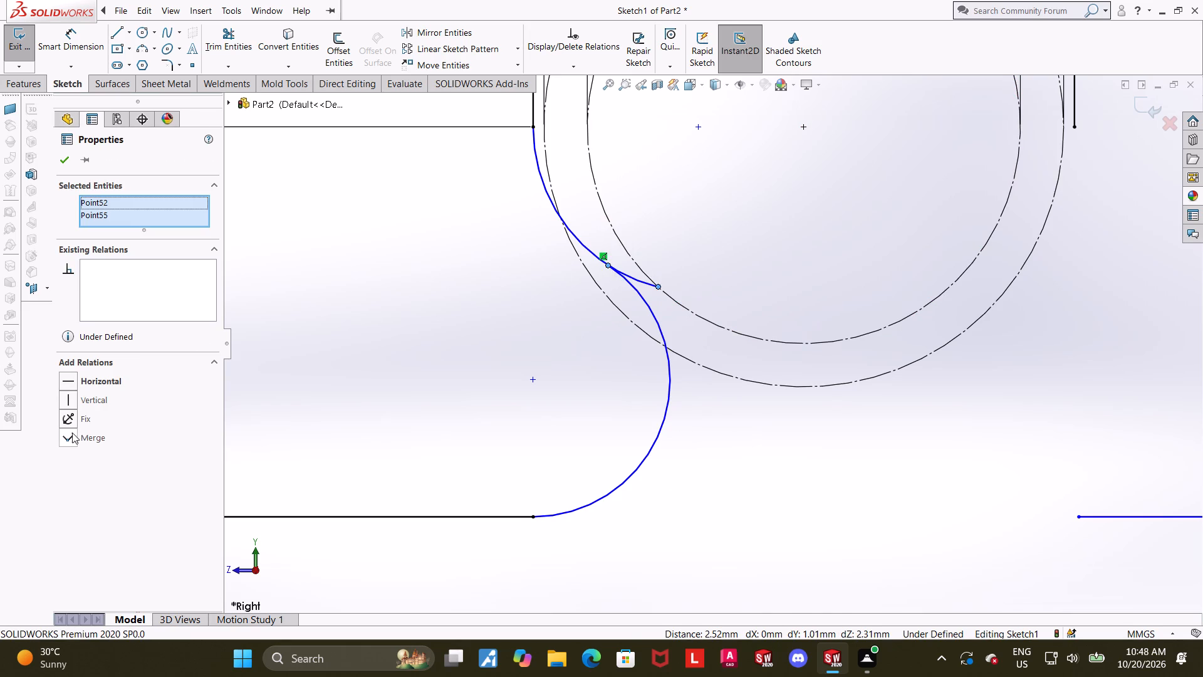
pyautogui.click(70, 438)
pyautogui.click(488, 400)
# Dimension the radius of the lower arc above the base's left top edge as 8 mm.
pyautogui.scroll(2, 488, 400)
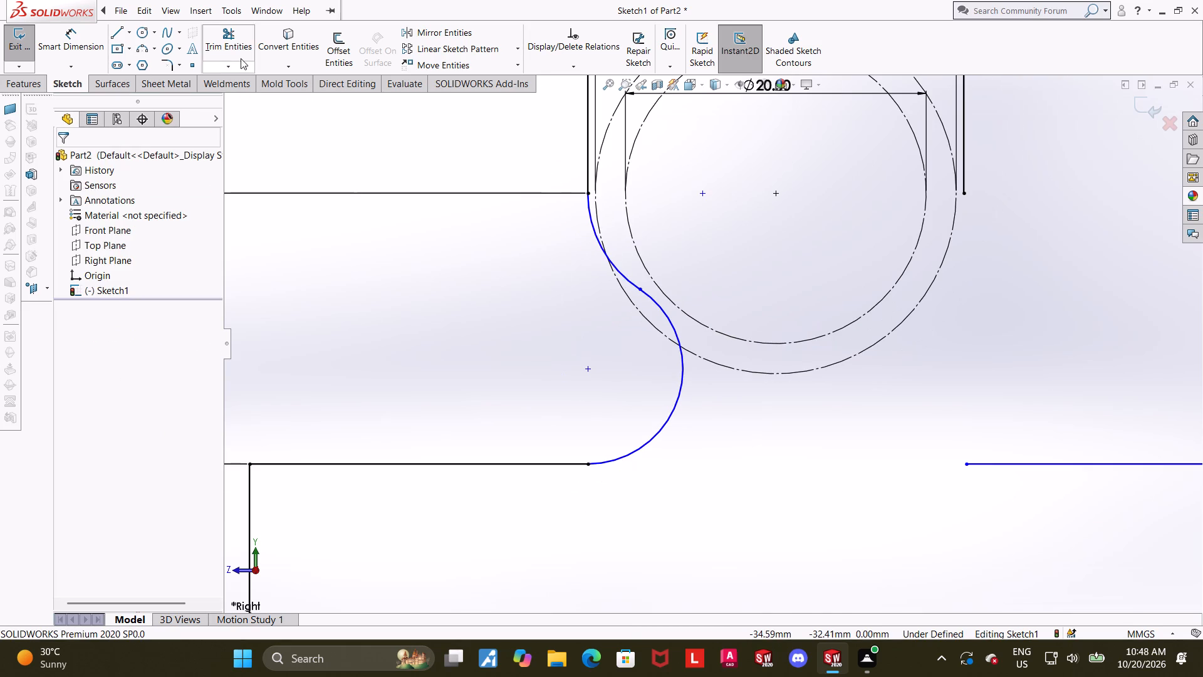
pyautogui.click(80, 43)
pyautogui.click(675, 397)
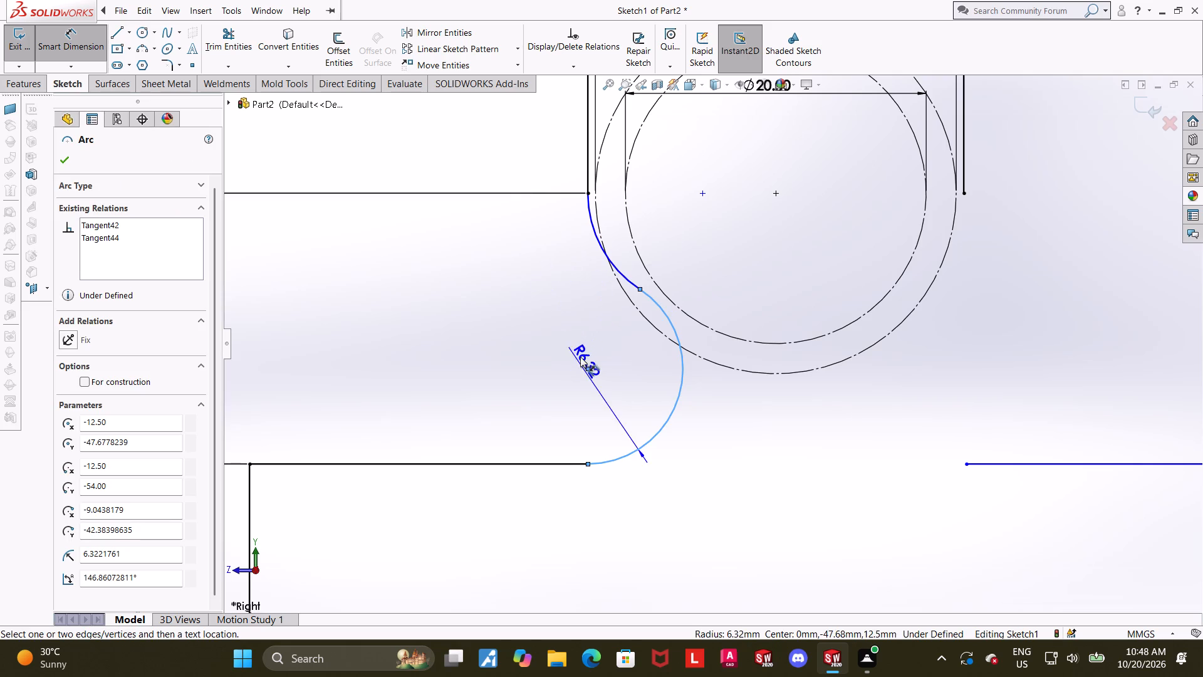
pyautogui.click(612, 387)
pyautogui.press('8')
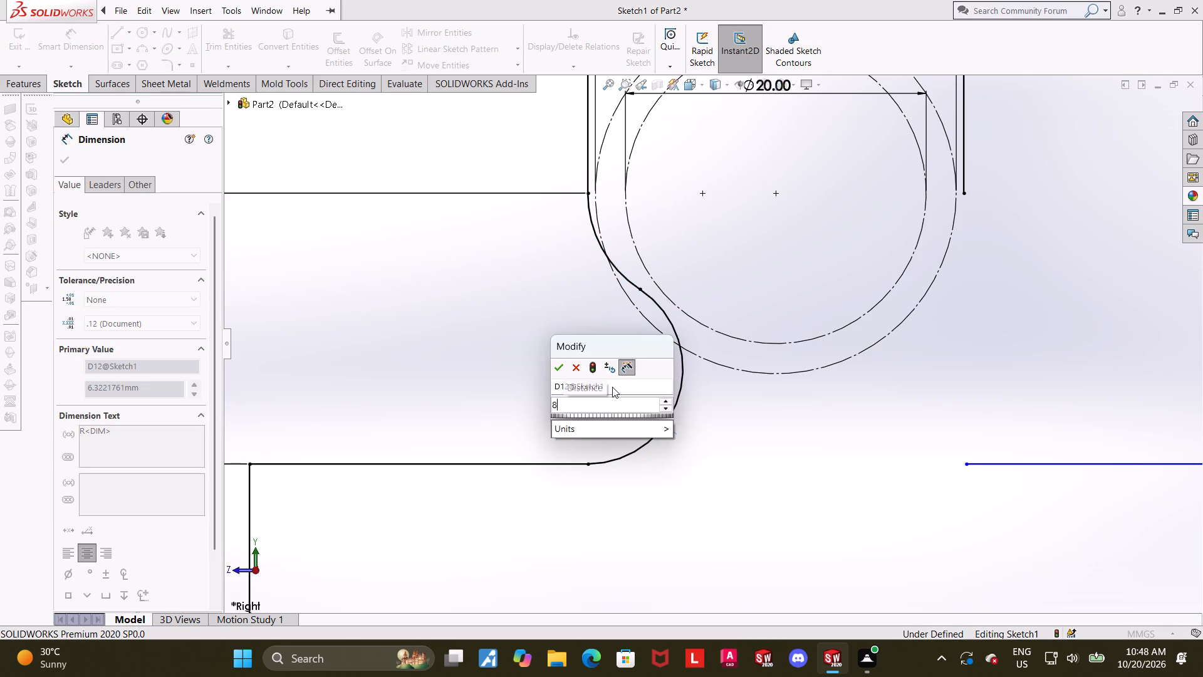
pyautogui.press('Return')
pyautogui.press('Escape')
pyautogui.press('Escape')
pyautogui.click(867, 464)
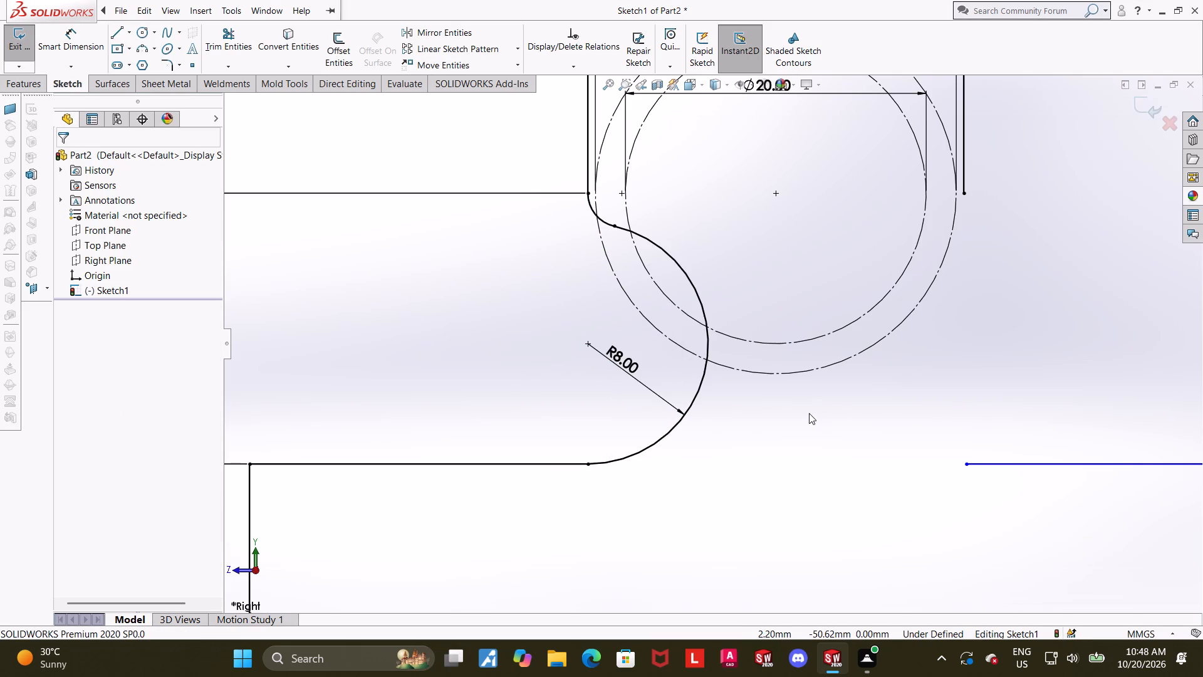
pyautogui.scroll(2, 809, 413)
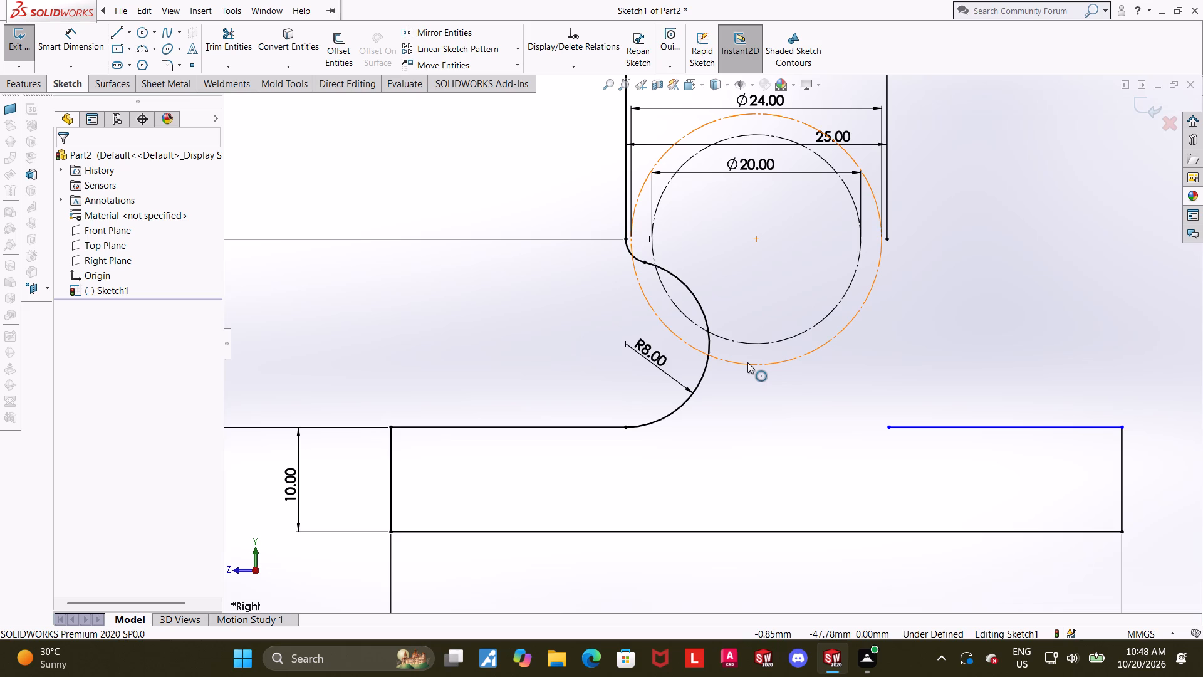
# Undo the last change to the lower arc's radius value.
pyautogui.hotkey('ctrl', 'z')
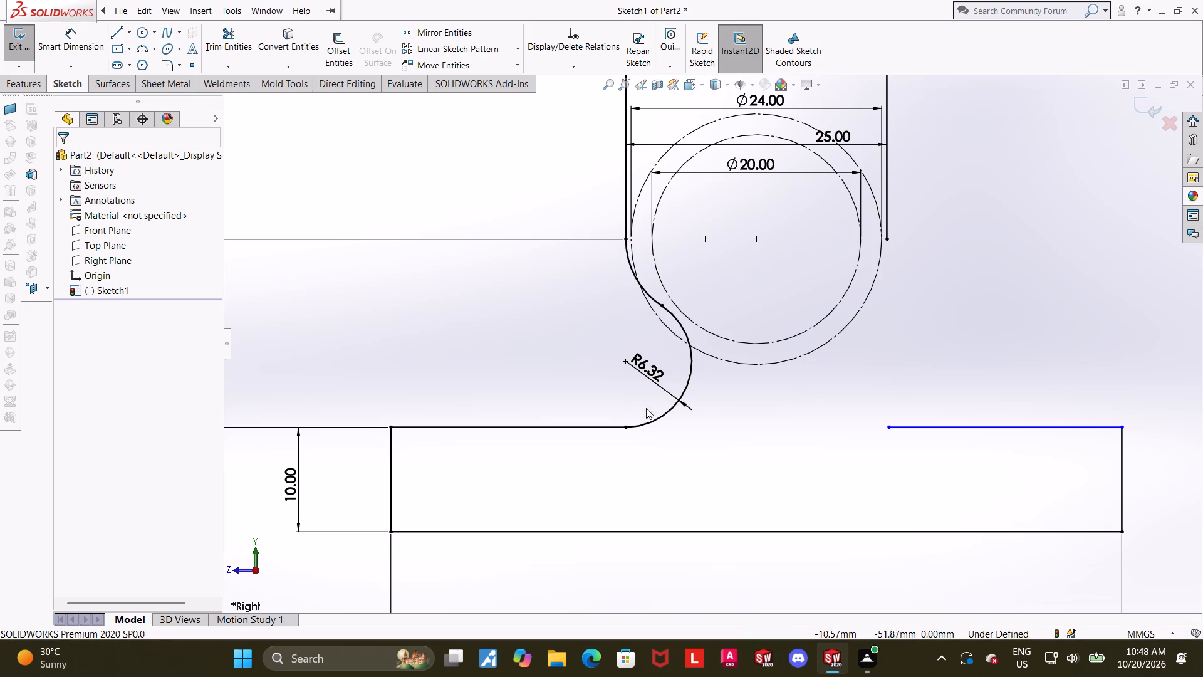
# Delete the vertical relation between the left neck line's lower end and the inner end of the base's left top edge.
pyautogui.click(624, 429)
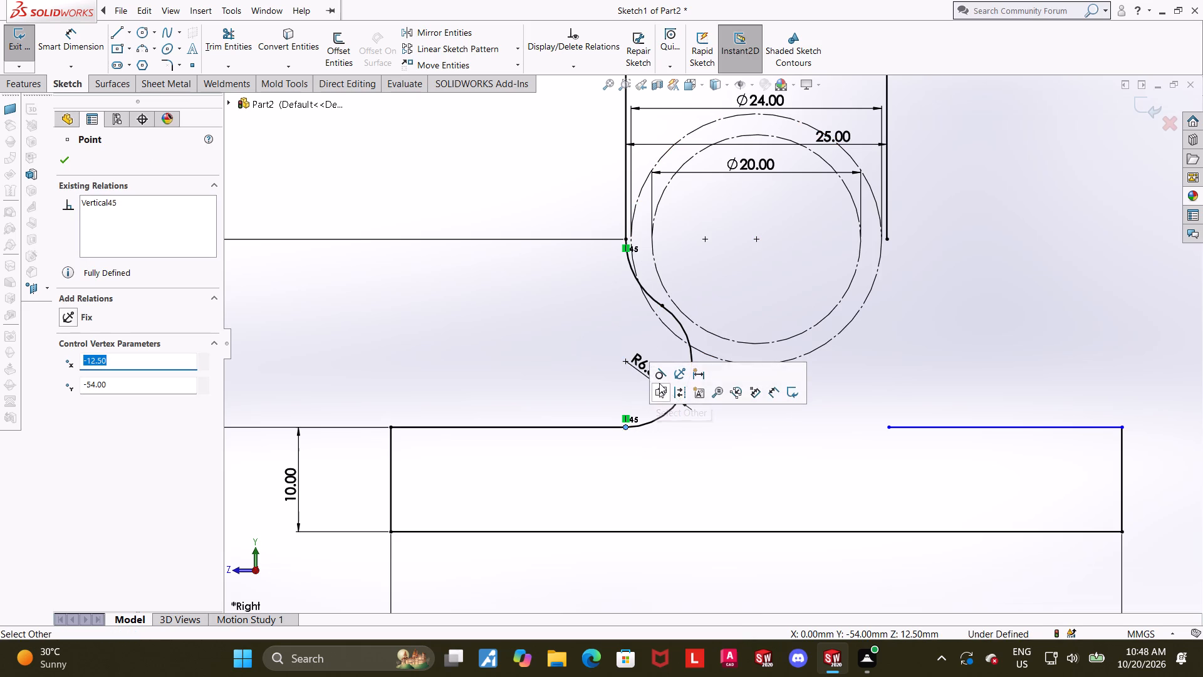
pyautogui.rightClick(628, 417)
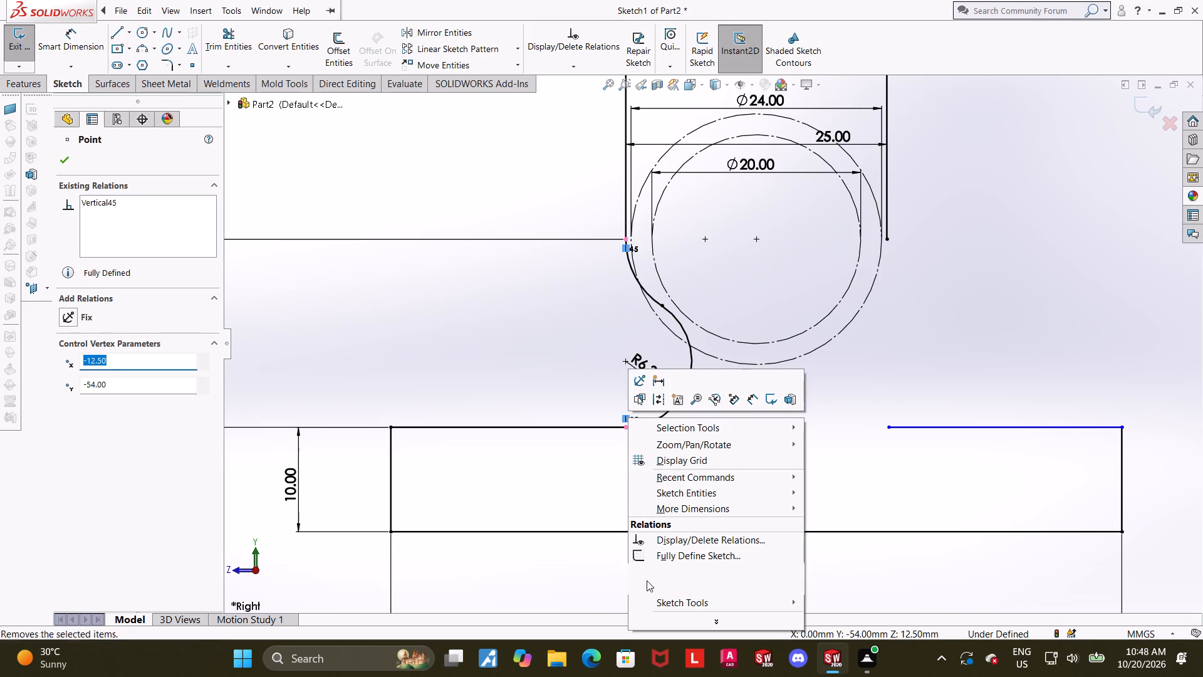
pyautogui.click(647, 582)
pyautogui.click(768, 458)
# Set the lower arc's radius to 8 mm.
pyautogui.doubleClick(647, 371)
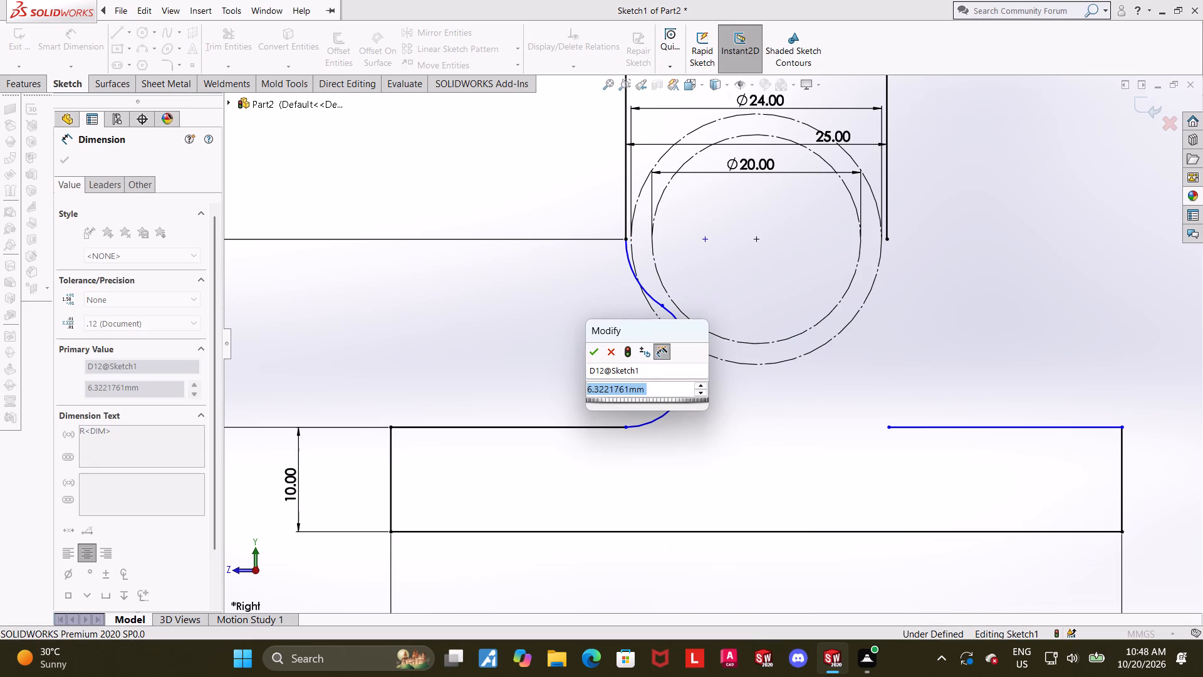
pyautogui.press('8')
pyautogui.press('Return')
pyautogui.click(717, 403)
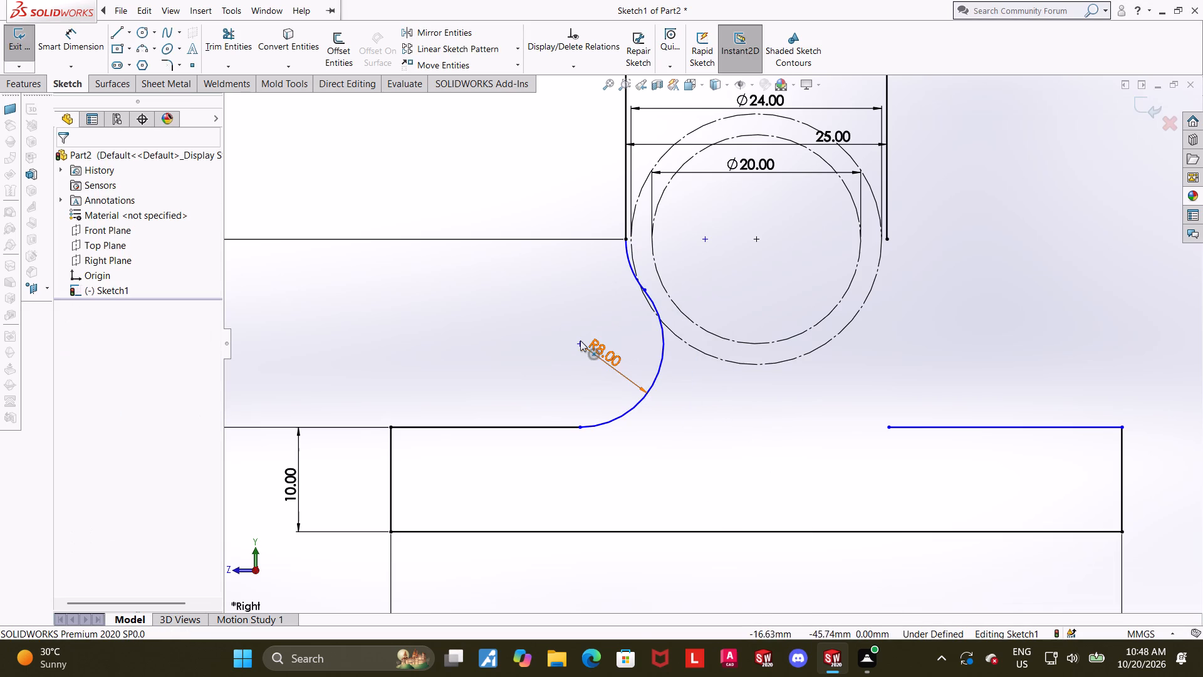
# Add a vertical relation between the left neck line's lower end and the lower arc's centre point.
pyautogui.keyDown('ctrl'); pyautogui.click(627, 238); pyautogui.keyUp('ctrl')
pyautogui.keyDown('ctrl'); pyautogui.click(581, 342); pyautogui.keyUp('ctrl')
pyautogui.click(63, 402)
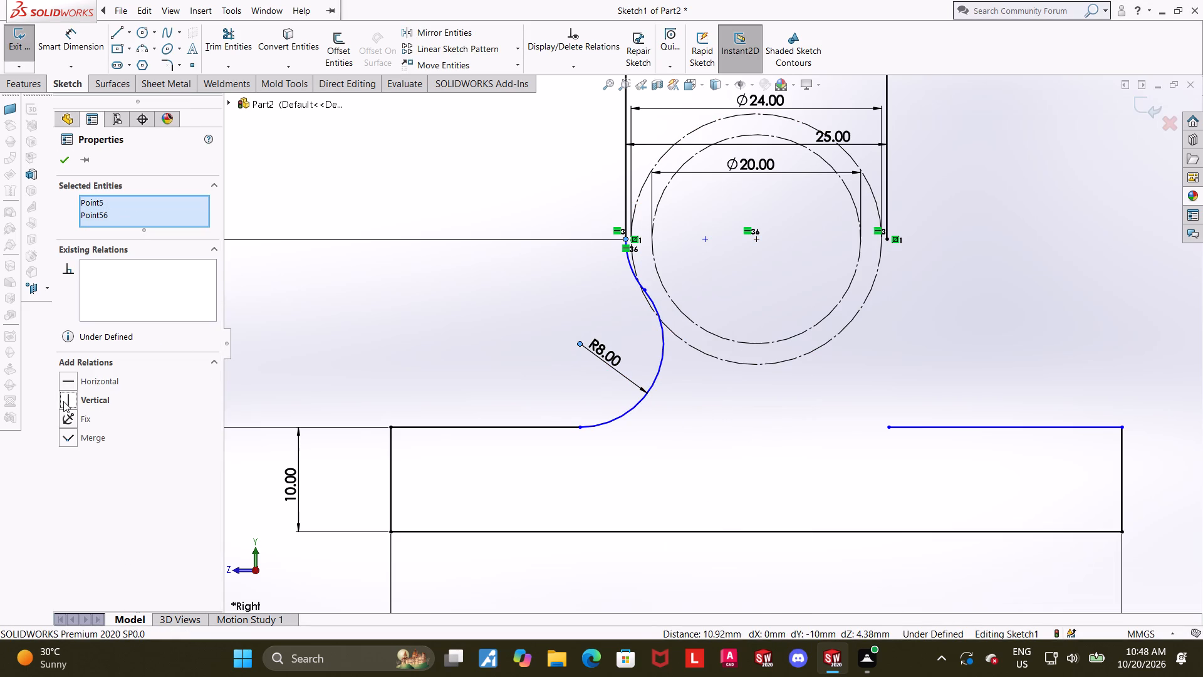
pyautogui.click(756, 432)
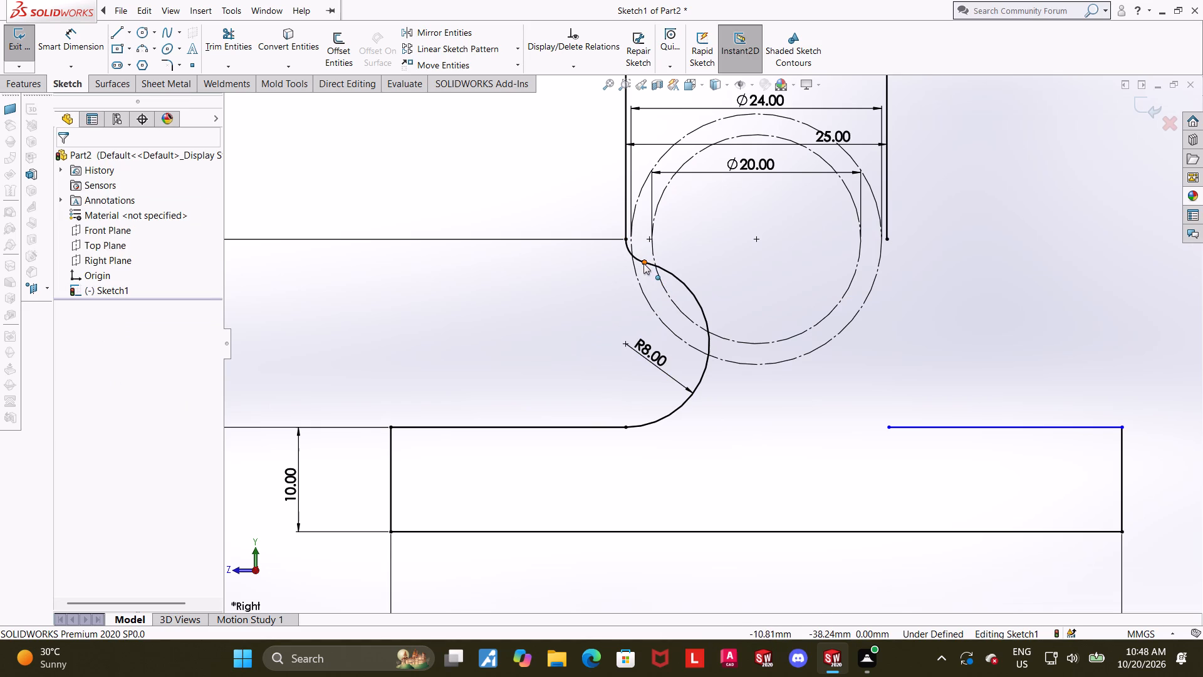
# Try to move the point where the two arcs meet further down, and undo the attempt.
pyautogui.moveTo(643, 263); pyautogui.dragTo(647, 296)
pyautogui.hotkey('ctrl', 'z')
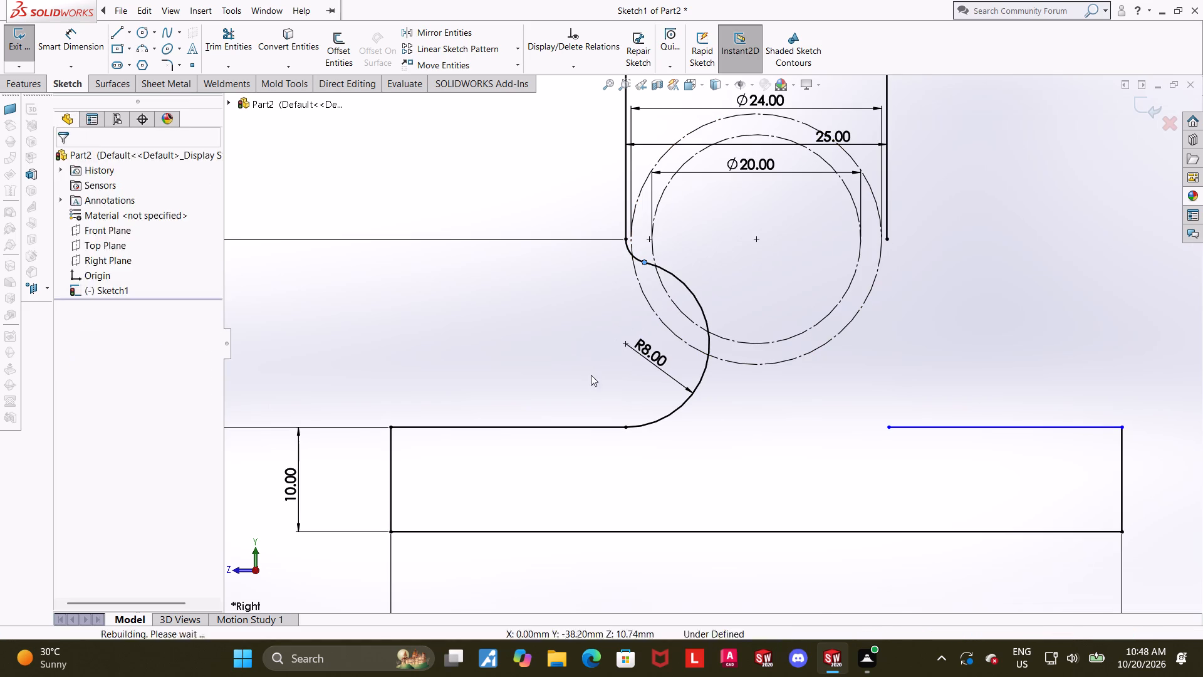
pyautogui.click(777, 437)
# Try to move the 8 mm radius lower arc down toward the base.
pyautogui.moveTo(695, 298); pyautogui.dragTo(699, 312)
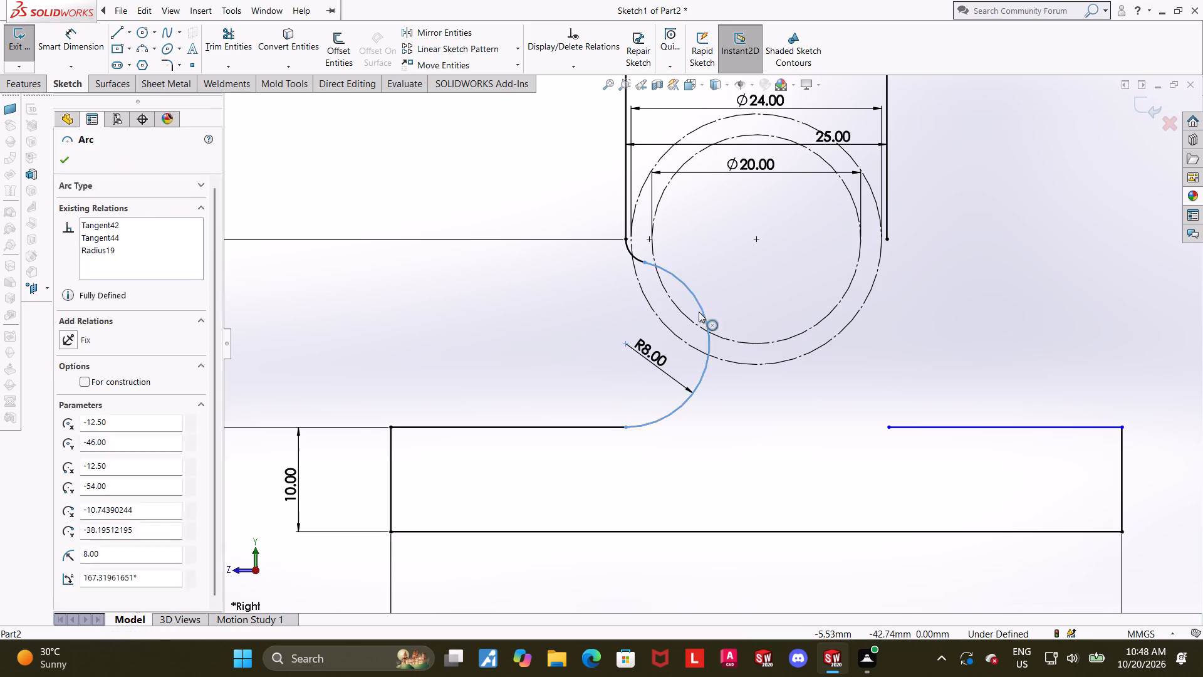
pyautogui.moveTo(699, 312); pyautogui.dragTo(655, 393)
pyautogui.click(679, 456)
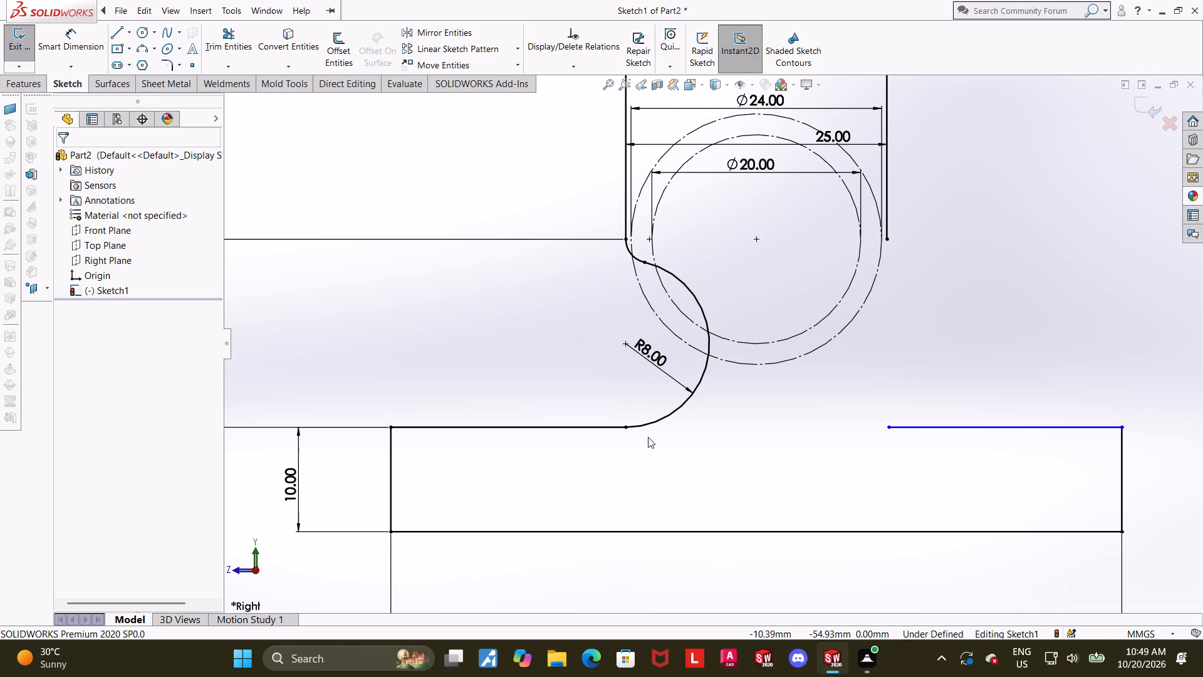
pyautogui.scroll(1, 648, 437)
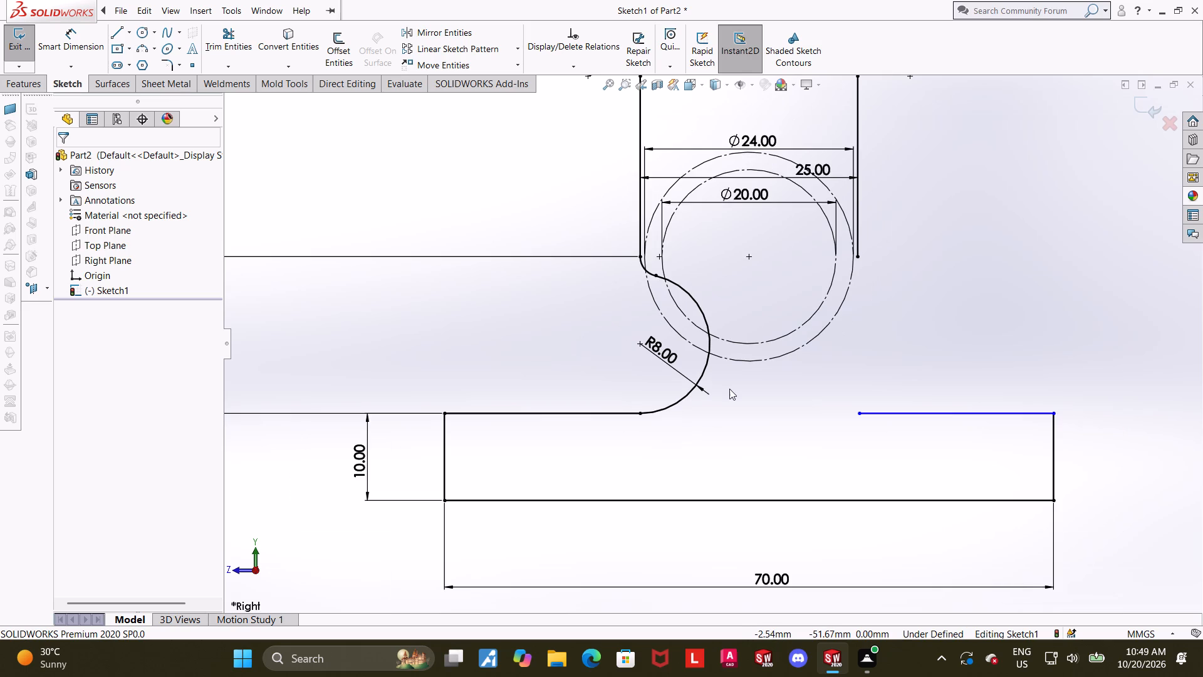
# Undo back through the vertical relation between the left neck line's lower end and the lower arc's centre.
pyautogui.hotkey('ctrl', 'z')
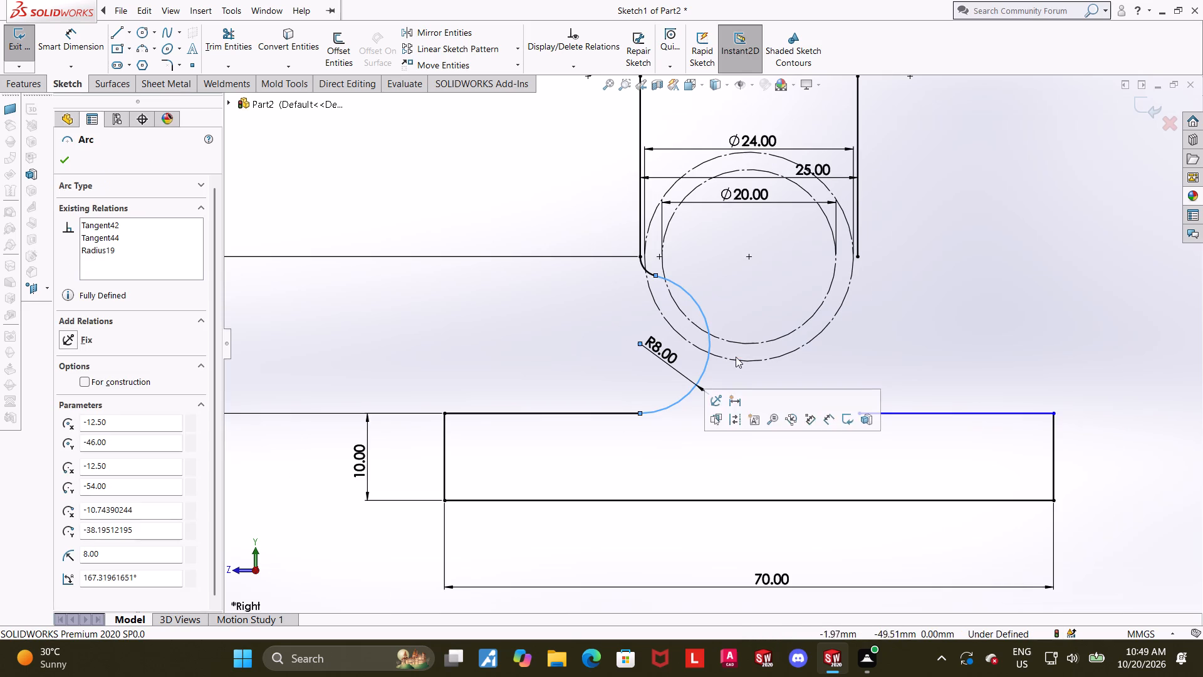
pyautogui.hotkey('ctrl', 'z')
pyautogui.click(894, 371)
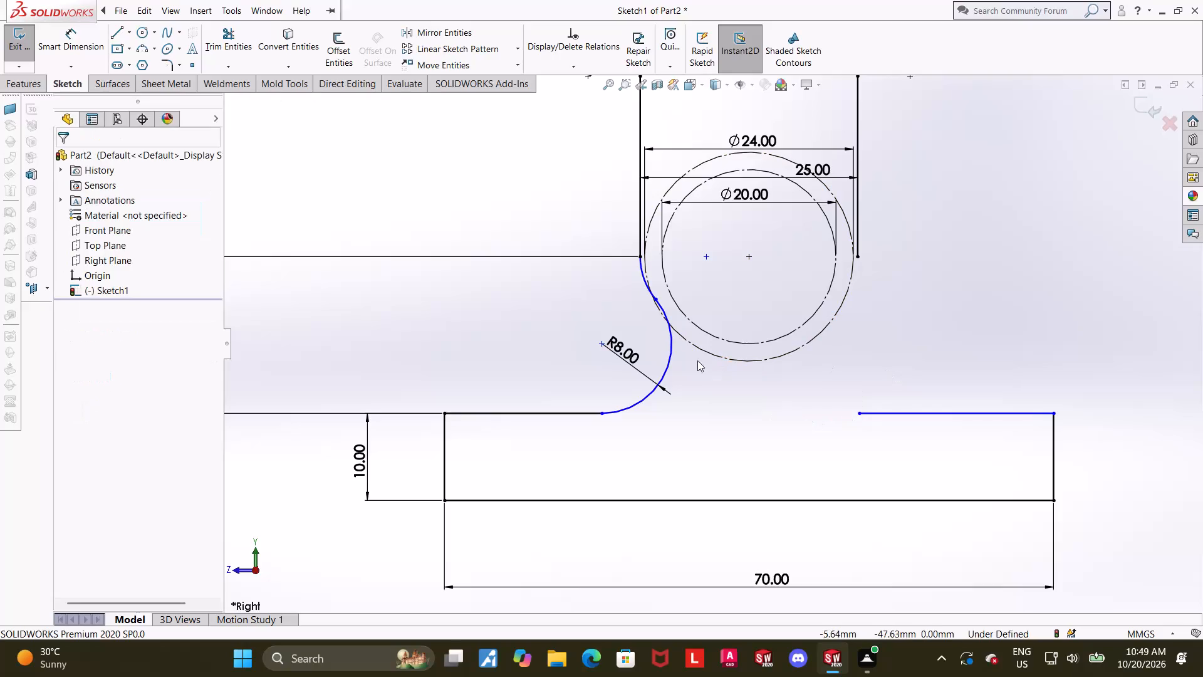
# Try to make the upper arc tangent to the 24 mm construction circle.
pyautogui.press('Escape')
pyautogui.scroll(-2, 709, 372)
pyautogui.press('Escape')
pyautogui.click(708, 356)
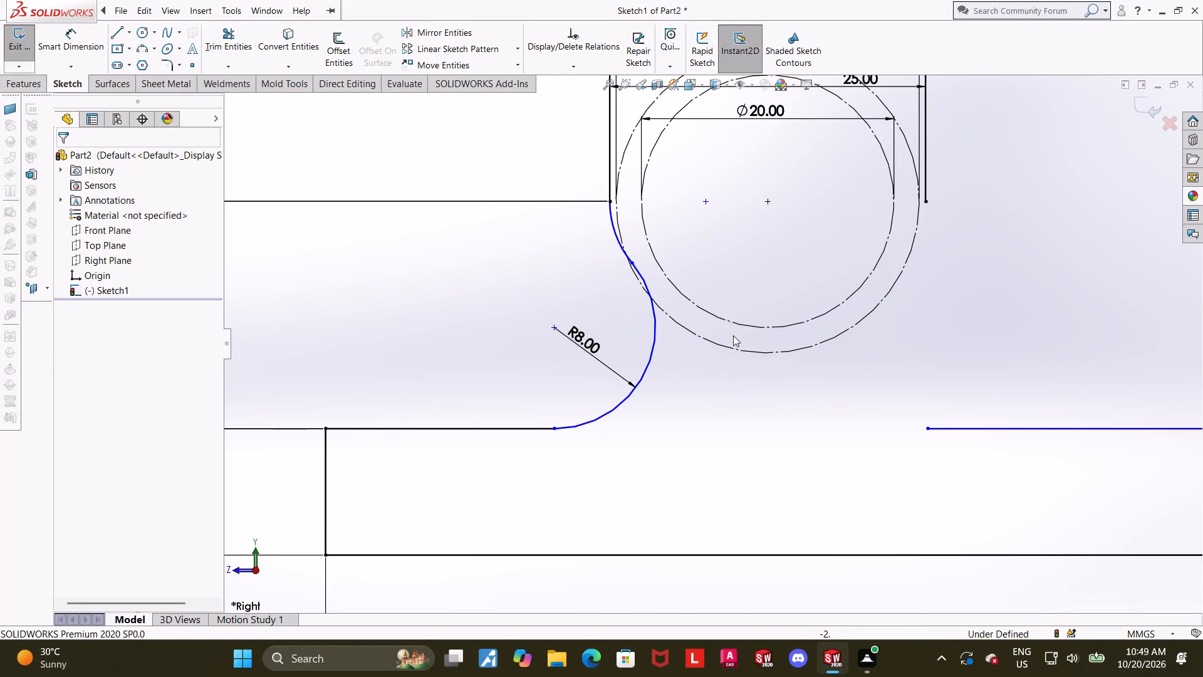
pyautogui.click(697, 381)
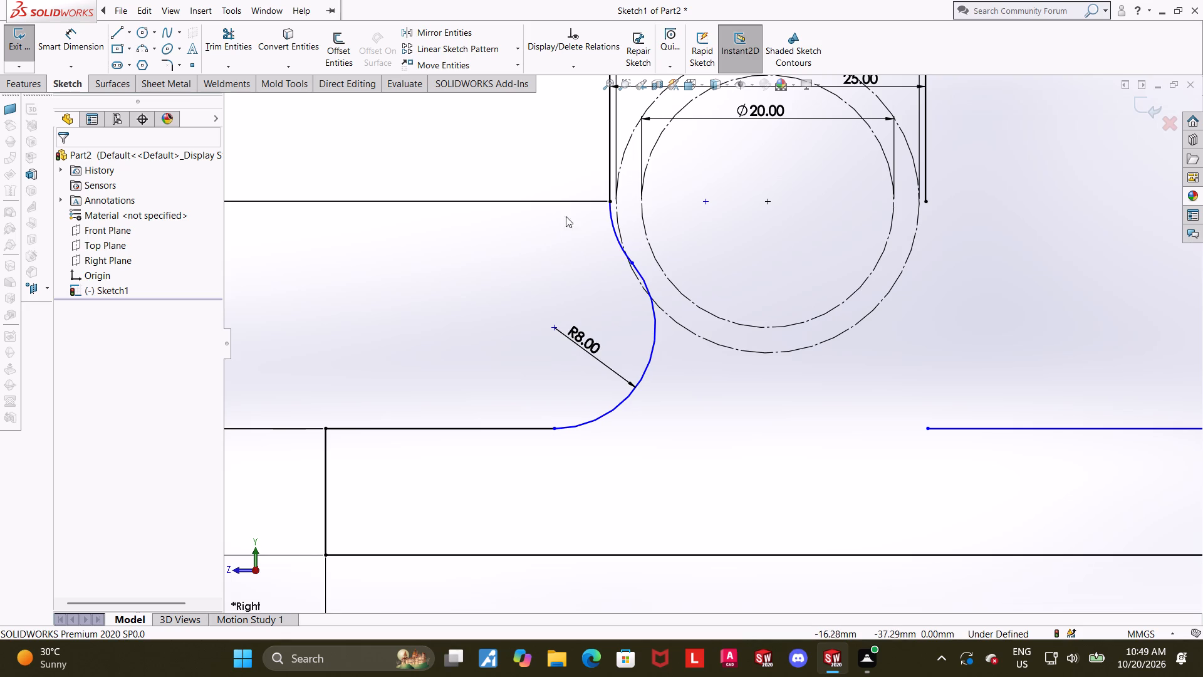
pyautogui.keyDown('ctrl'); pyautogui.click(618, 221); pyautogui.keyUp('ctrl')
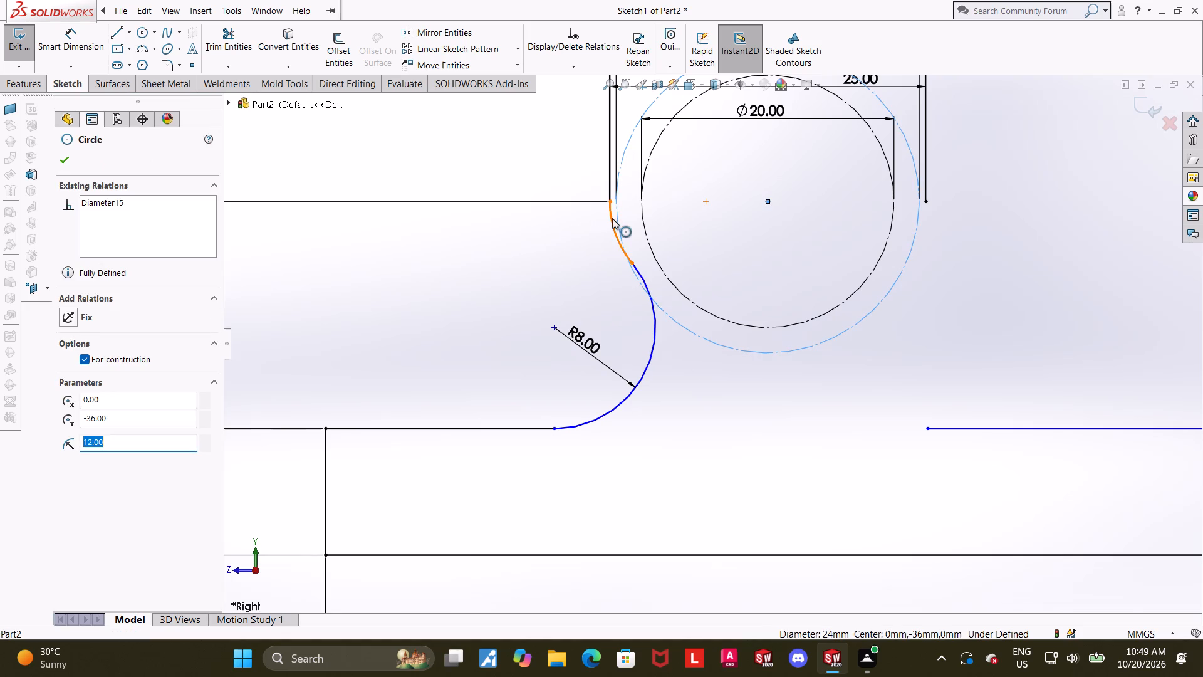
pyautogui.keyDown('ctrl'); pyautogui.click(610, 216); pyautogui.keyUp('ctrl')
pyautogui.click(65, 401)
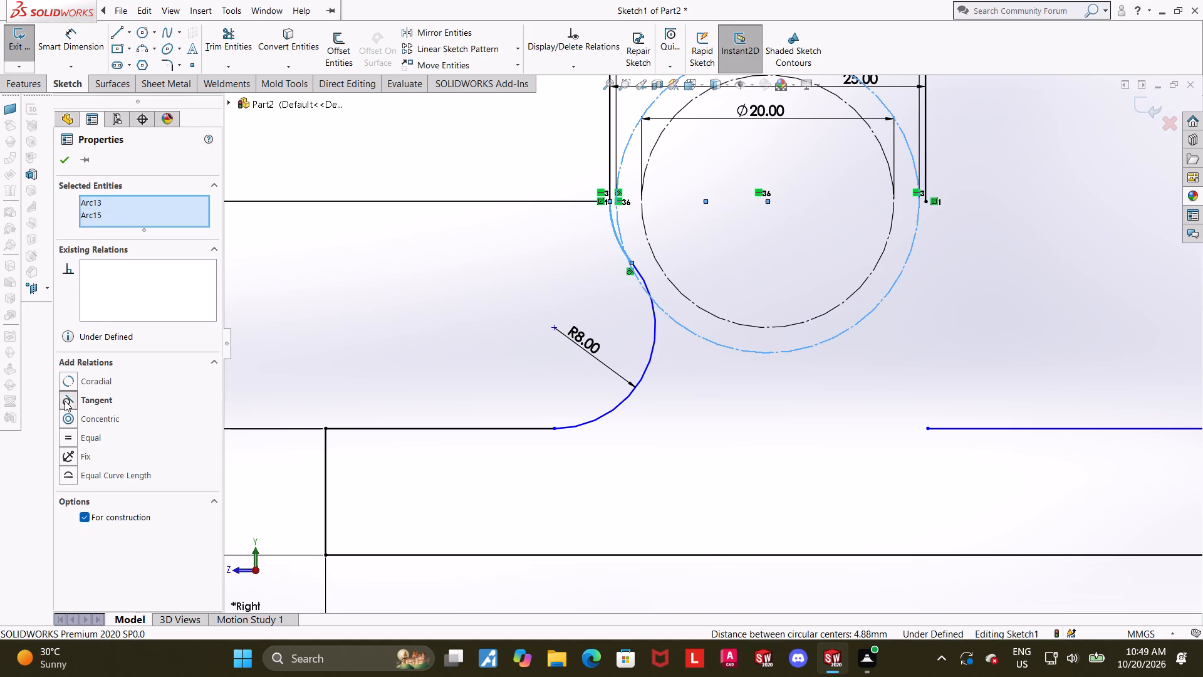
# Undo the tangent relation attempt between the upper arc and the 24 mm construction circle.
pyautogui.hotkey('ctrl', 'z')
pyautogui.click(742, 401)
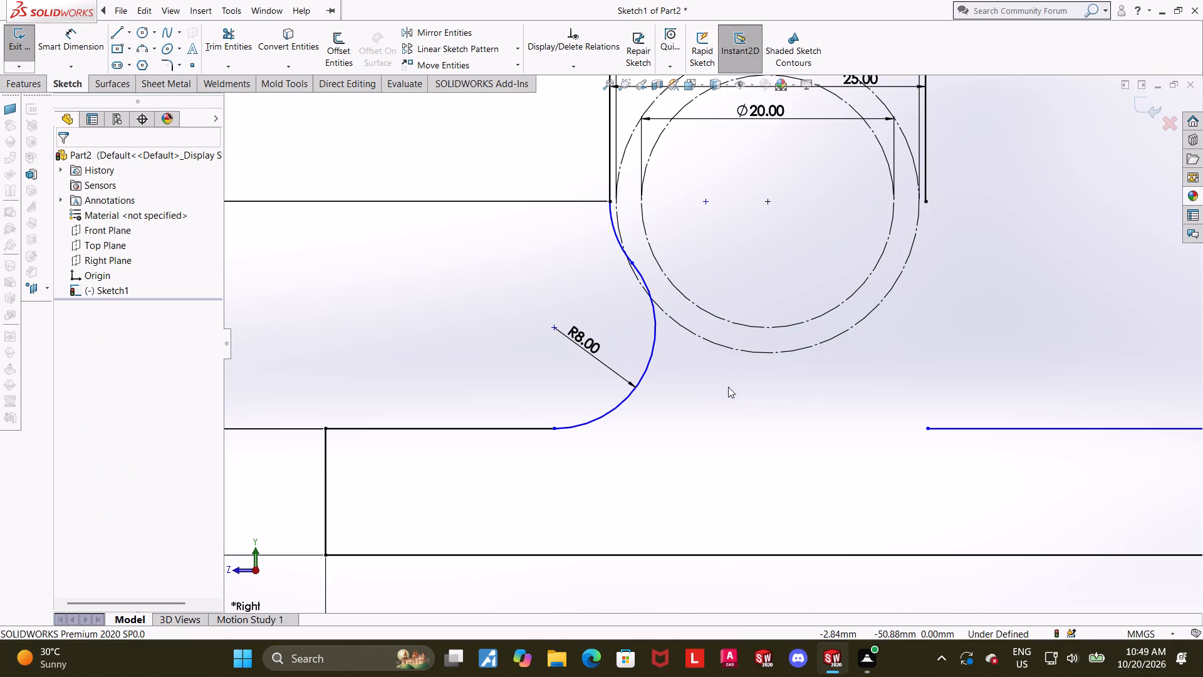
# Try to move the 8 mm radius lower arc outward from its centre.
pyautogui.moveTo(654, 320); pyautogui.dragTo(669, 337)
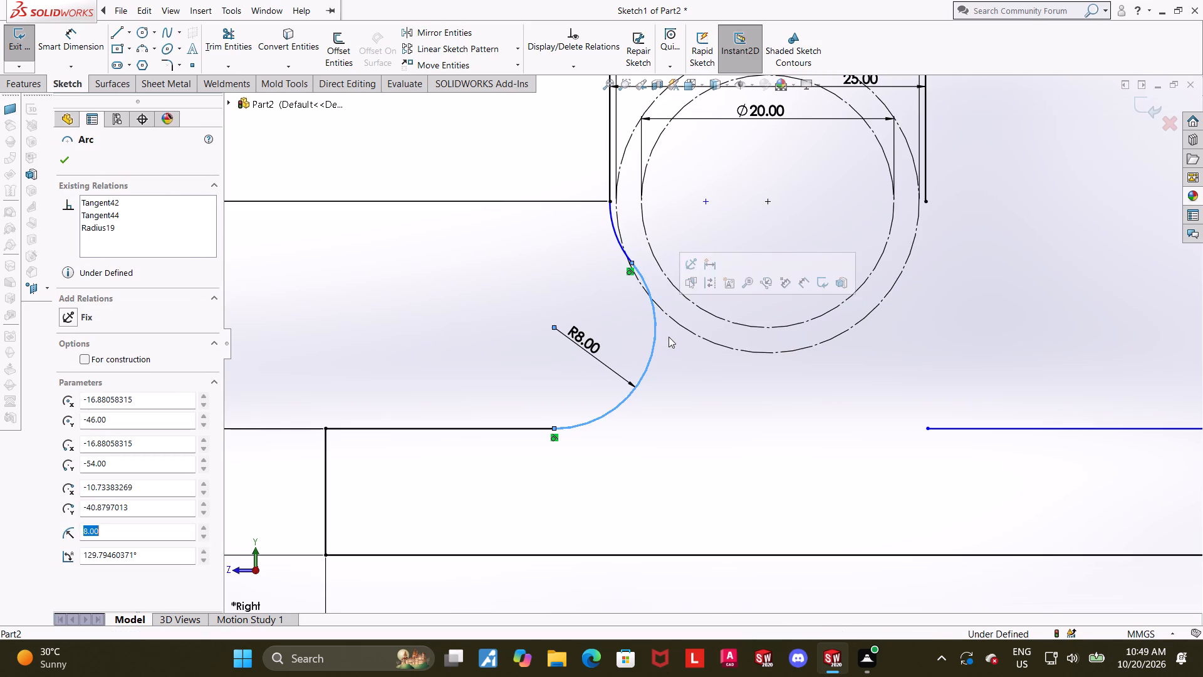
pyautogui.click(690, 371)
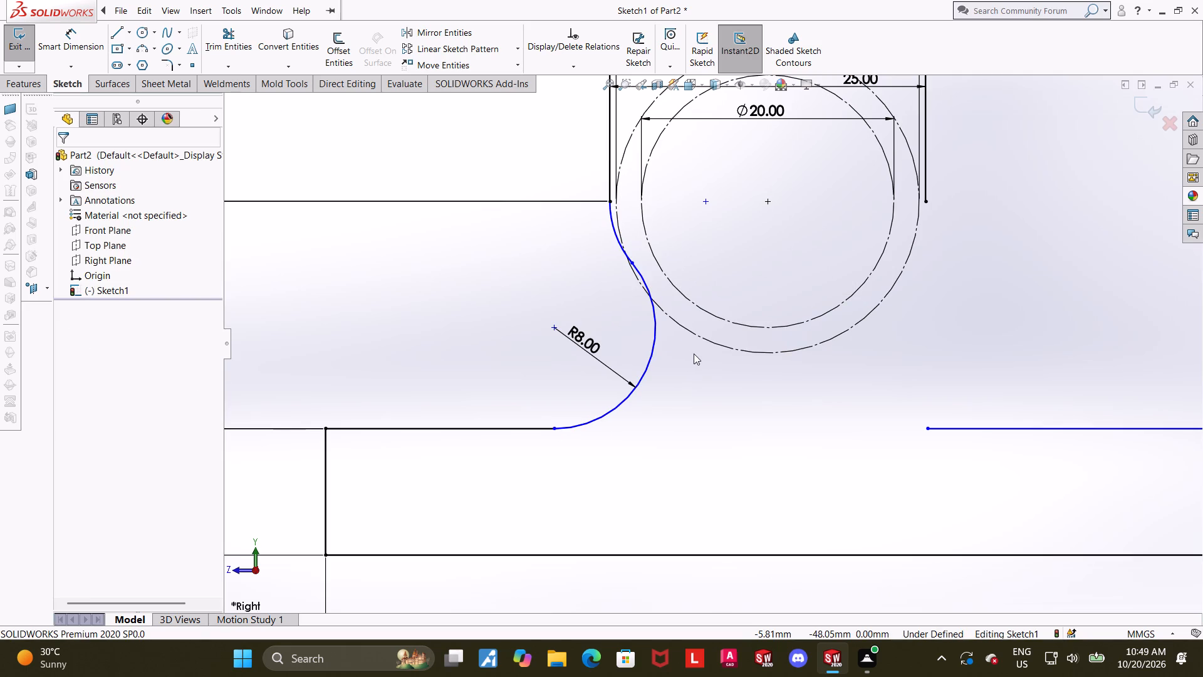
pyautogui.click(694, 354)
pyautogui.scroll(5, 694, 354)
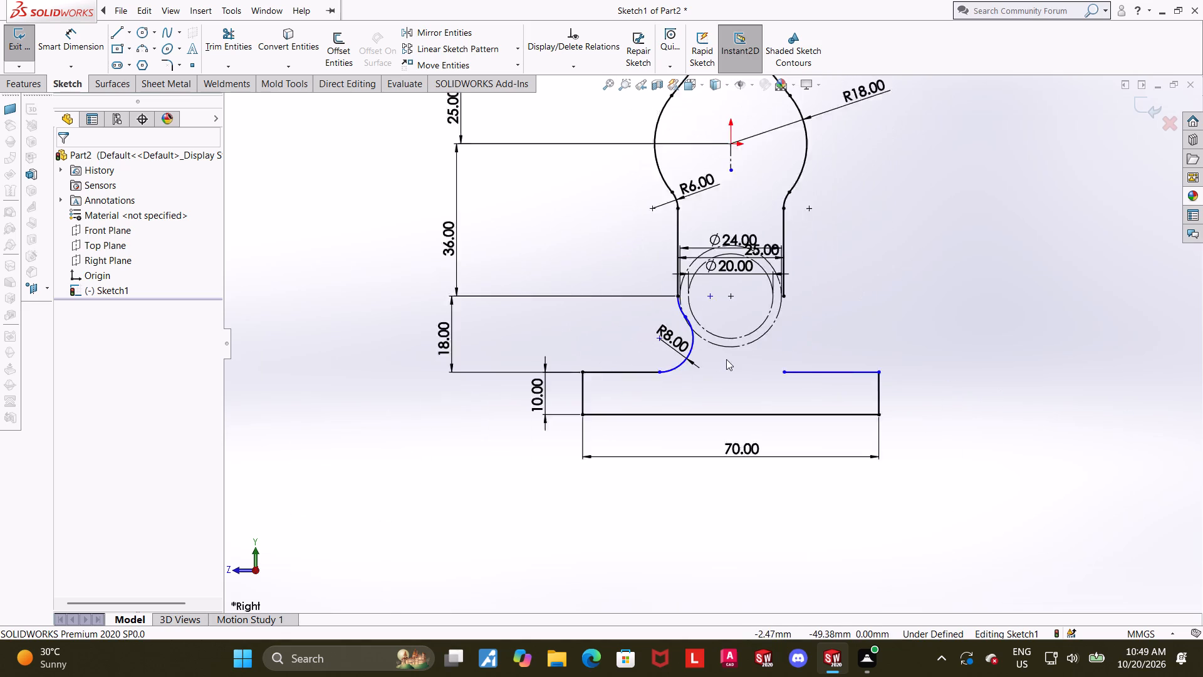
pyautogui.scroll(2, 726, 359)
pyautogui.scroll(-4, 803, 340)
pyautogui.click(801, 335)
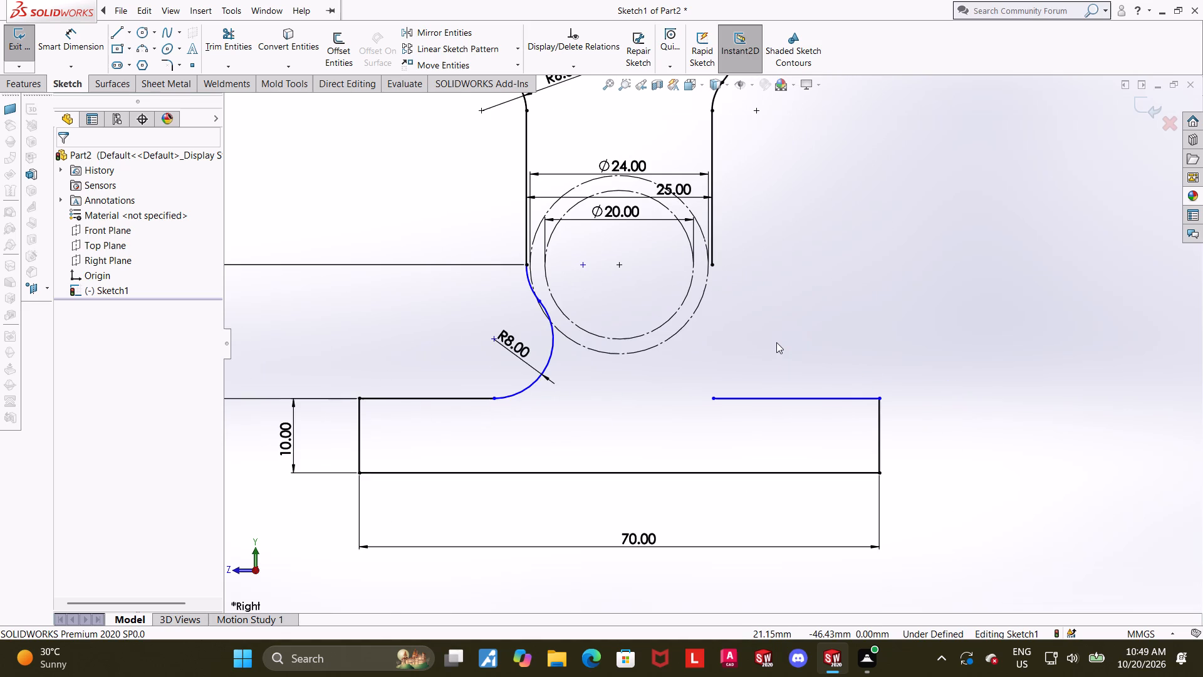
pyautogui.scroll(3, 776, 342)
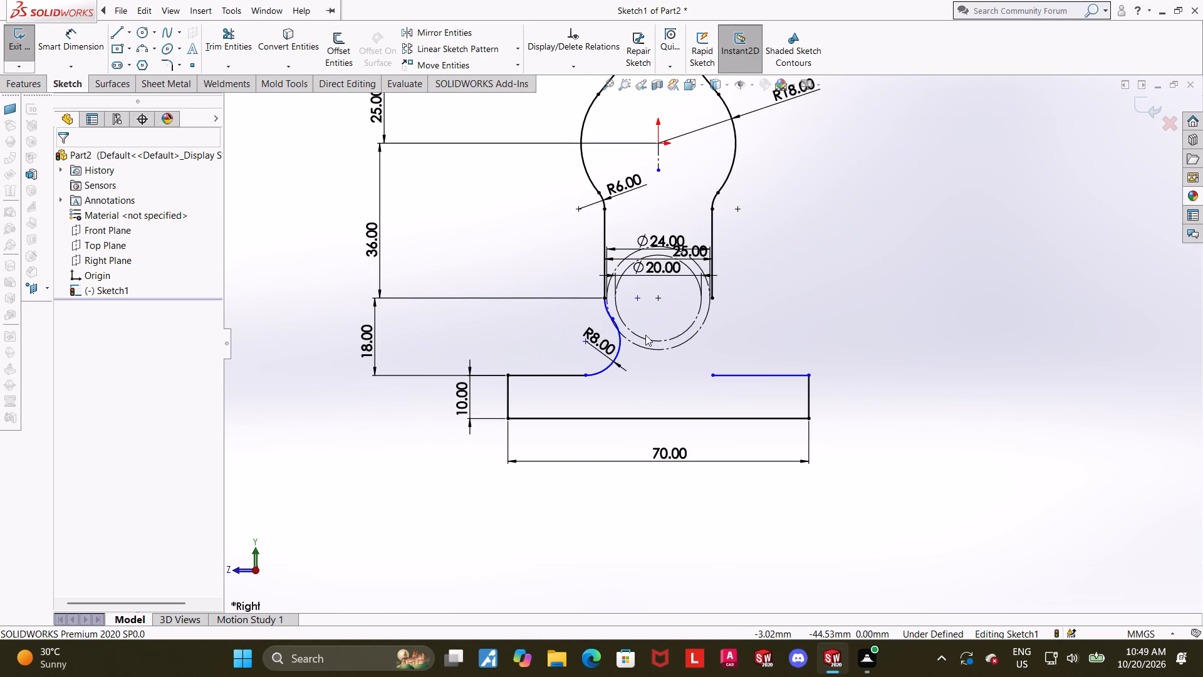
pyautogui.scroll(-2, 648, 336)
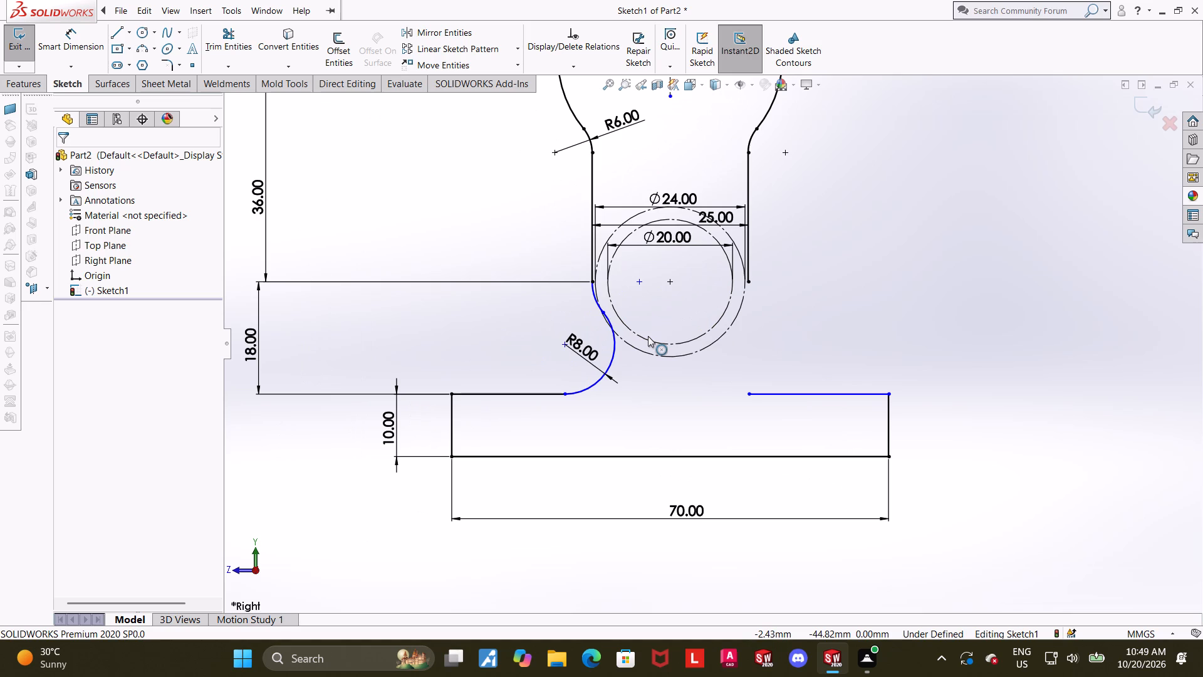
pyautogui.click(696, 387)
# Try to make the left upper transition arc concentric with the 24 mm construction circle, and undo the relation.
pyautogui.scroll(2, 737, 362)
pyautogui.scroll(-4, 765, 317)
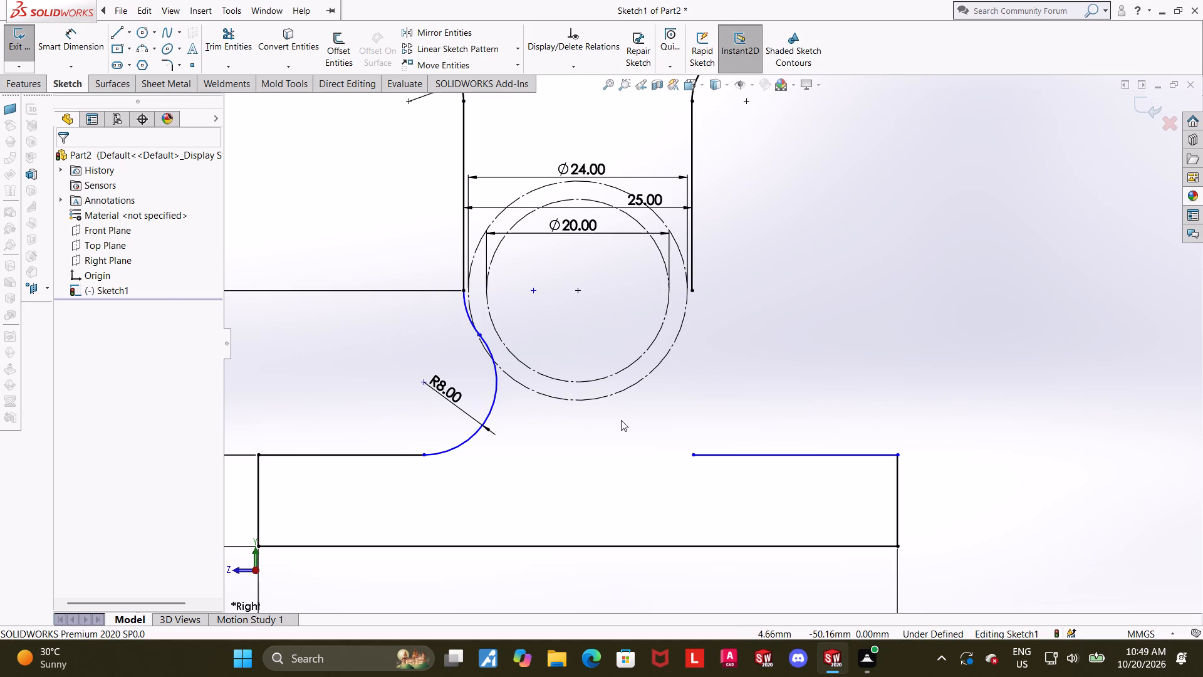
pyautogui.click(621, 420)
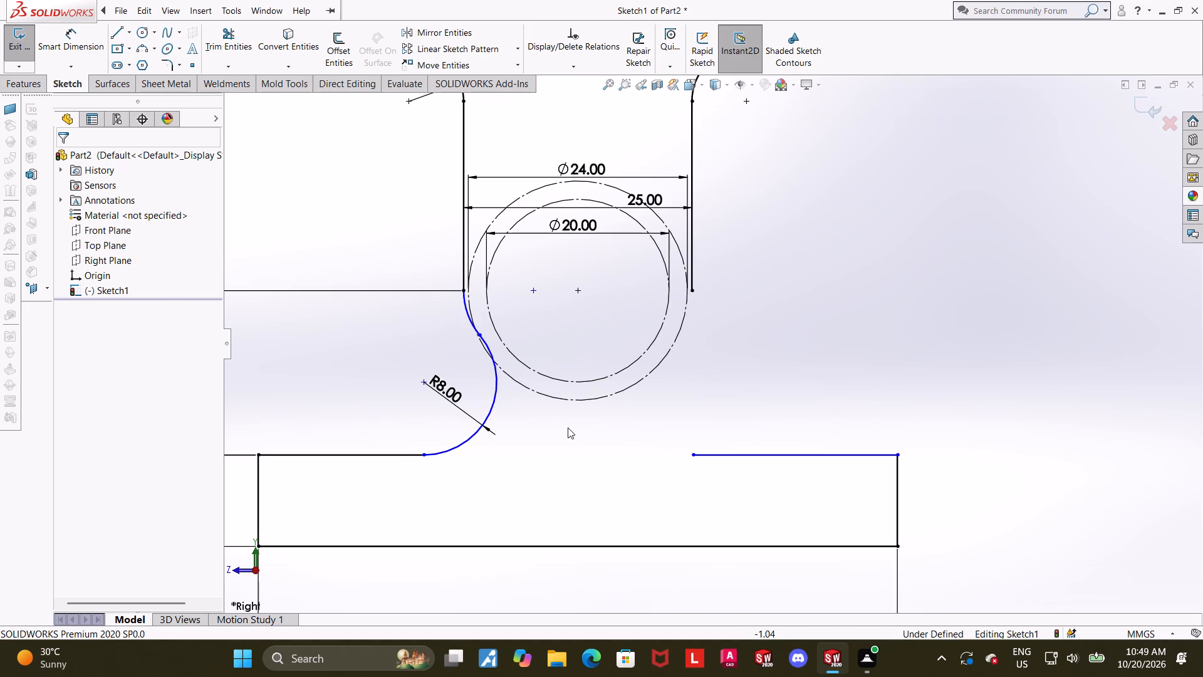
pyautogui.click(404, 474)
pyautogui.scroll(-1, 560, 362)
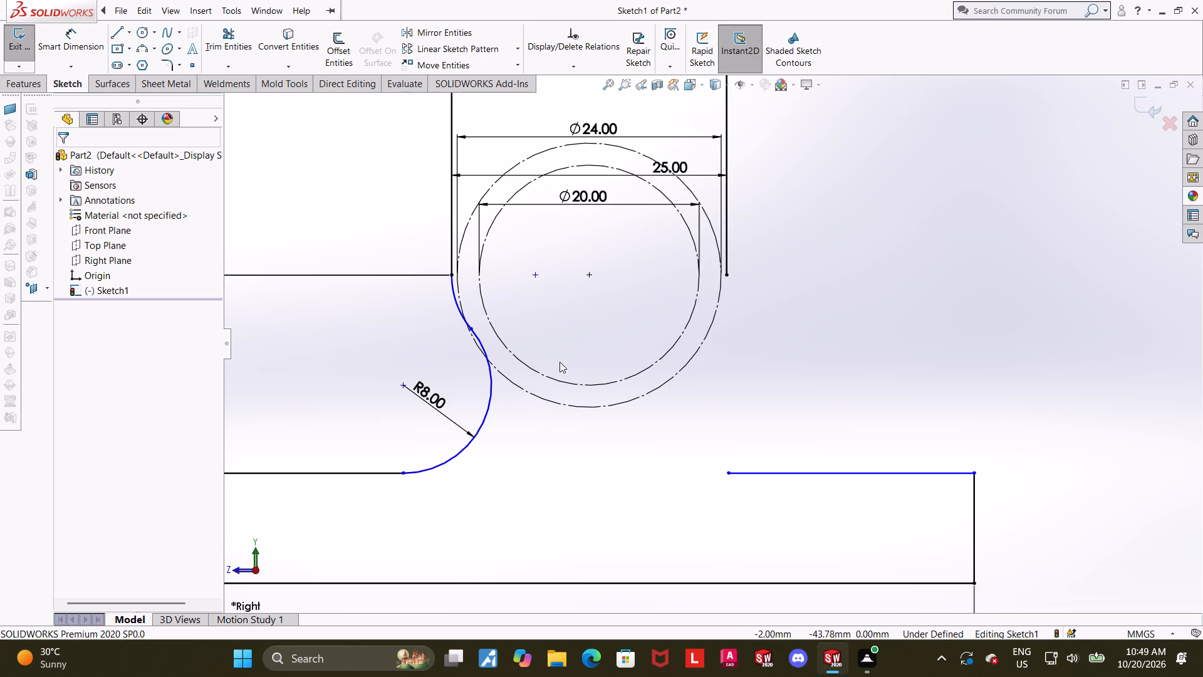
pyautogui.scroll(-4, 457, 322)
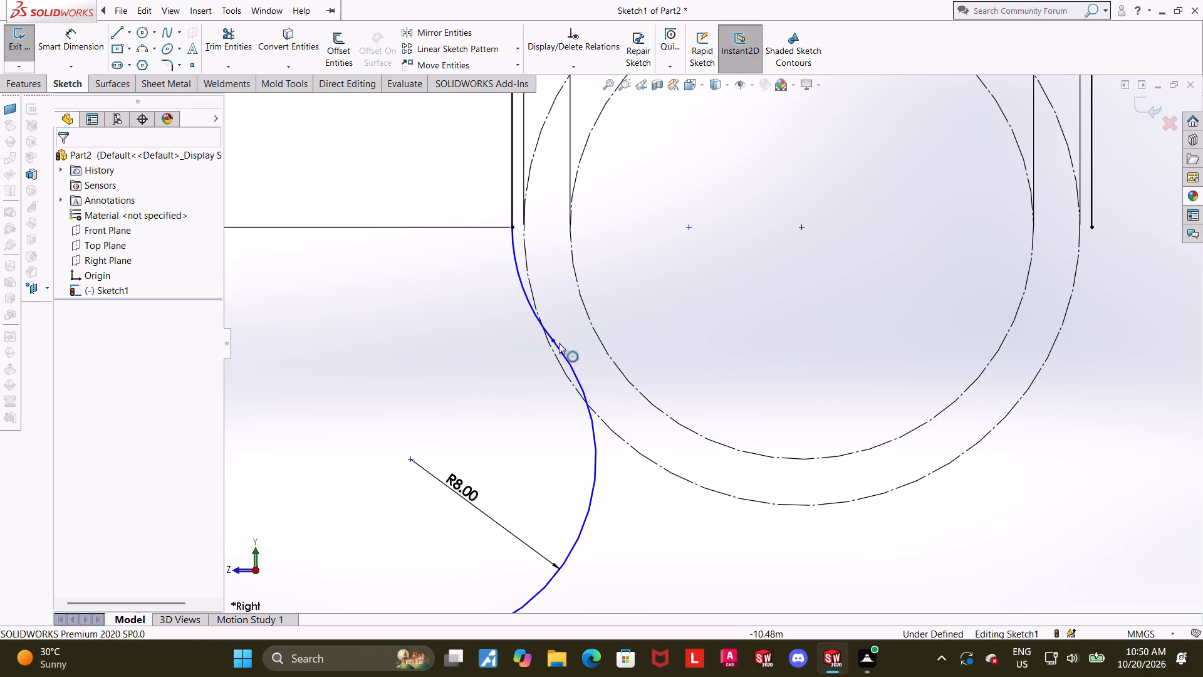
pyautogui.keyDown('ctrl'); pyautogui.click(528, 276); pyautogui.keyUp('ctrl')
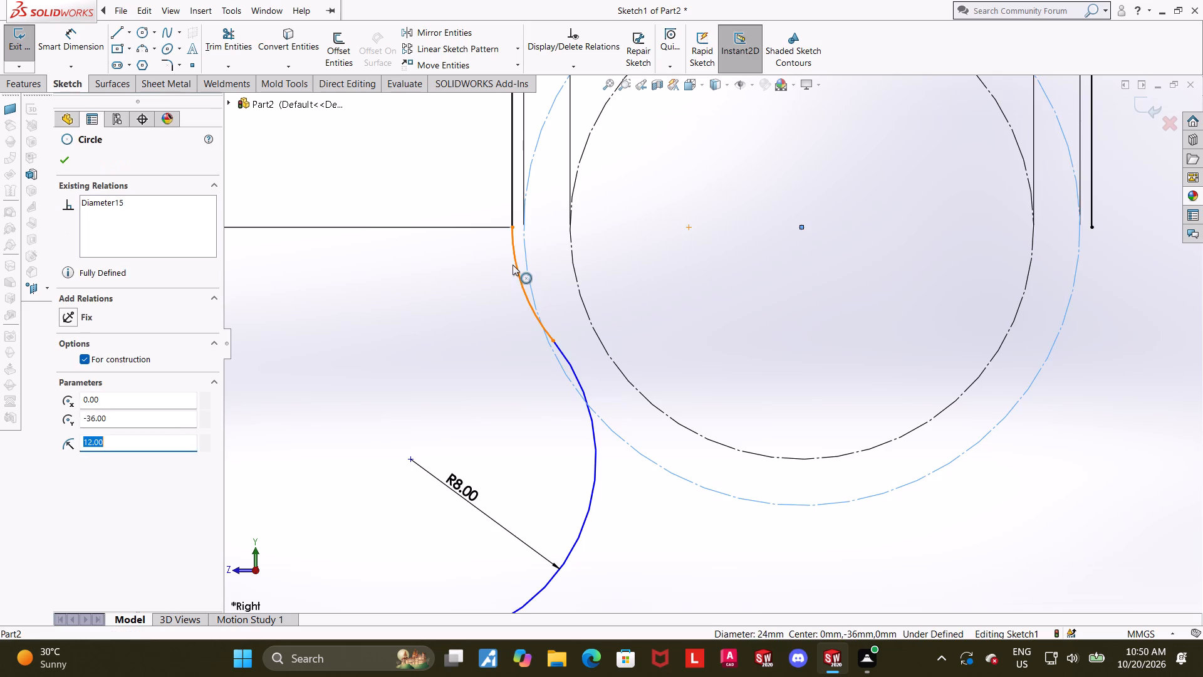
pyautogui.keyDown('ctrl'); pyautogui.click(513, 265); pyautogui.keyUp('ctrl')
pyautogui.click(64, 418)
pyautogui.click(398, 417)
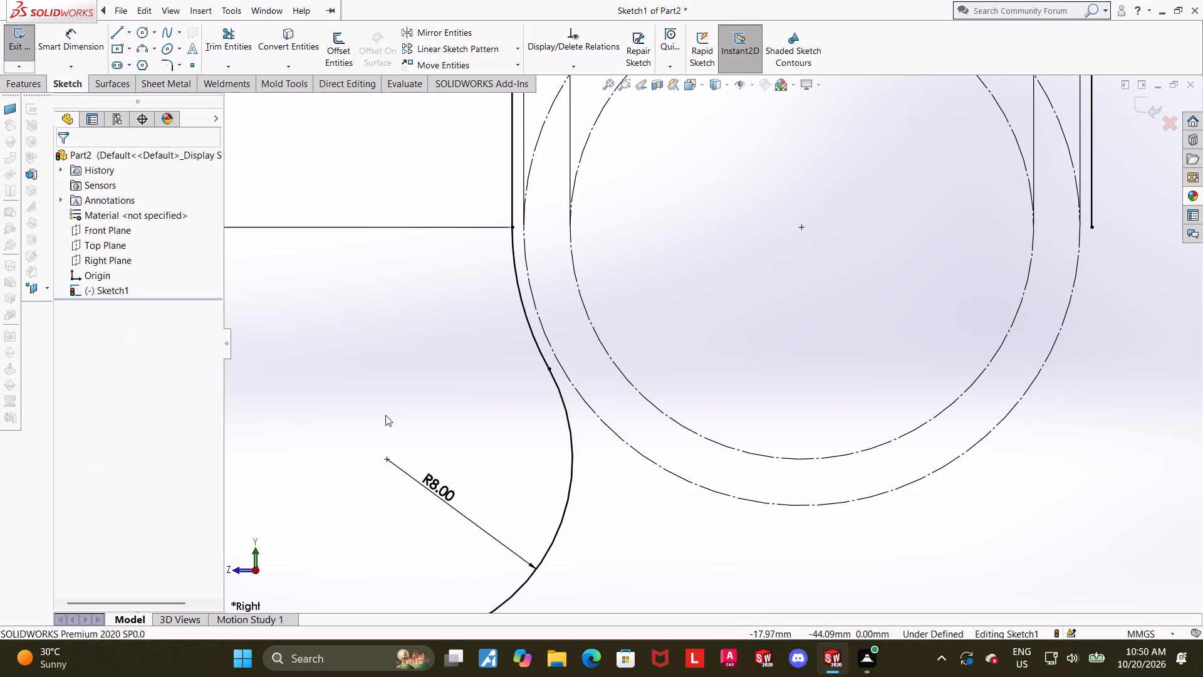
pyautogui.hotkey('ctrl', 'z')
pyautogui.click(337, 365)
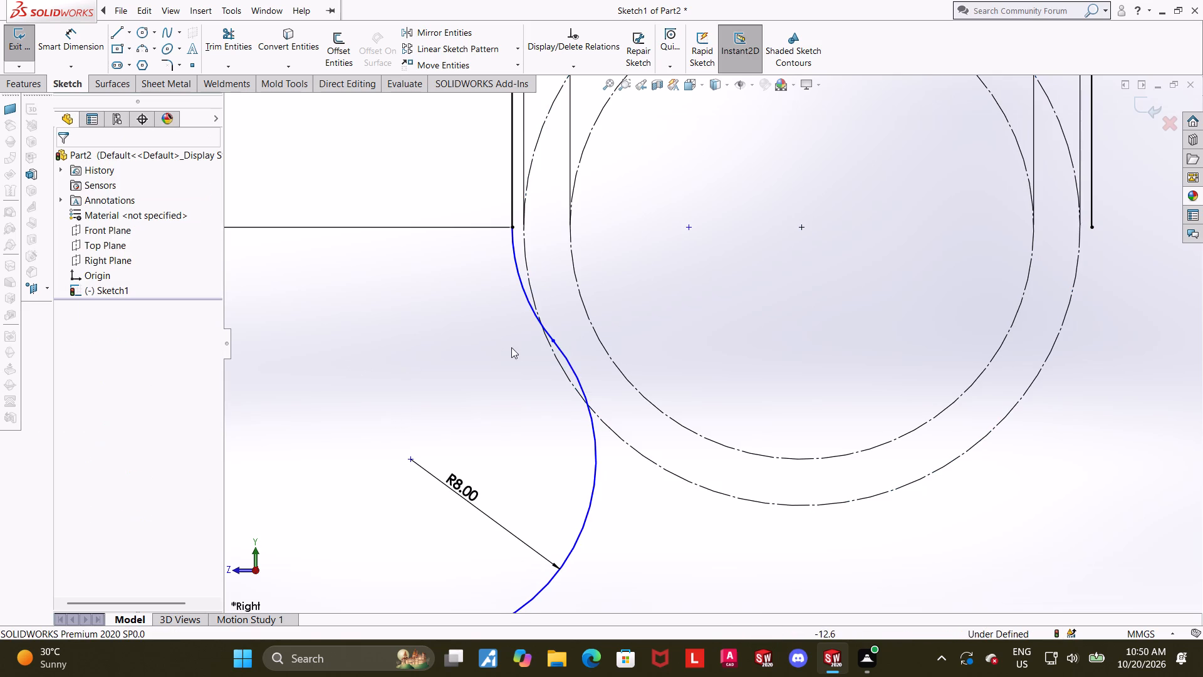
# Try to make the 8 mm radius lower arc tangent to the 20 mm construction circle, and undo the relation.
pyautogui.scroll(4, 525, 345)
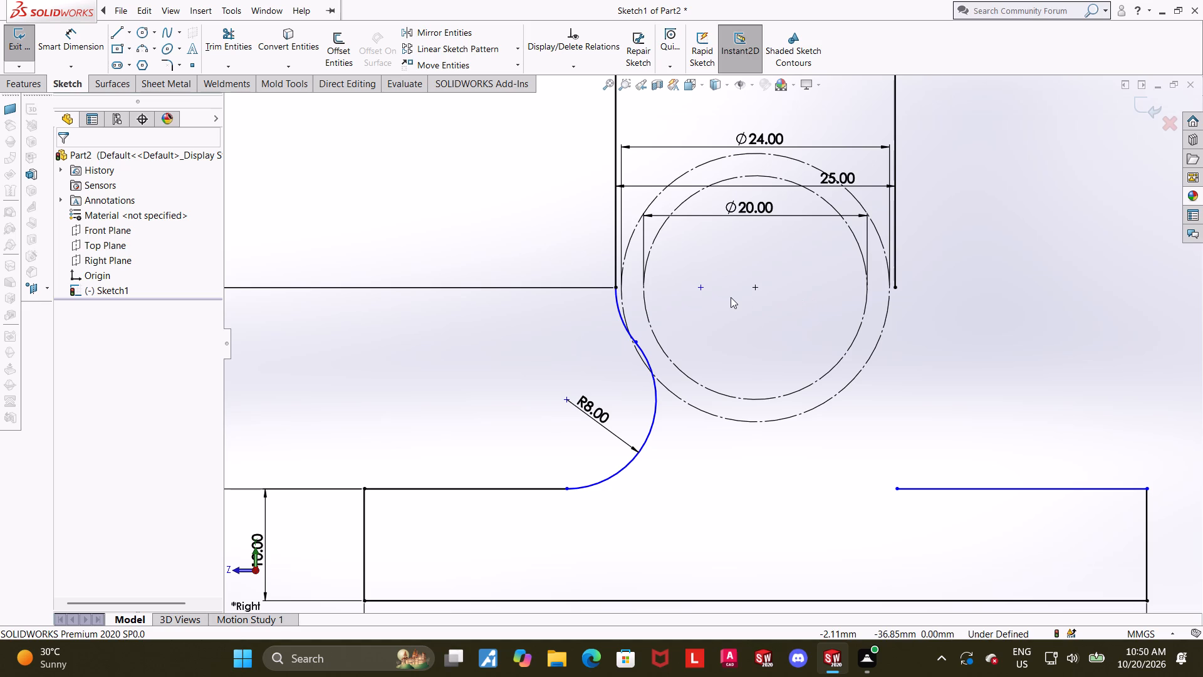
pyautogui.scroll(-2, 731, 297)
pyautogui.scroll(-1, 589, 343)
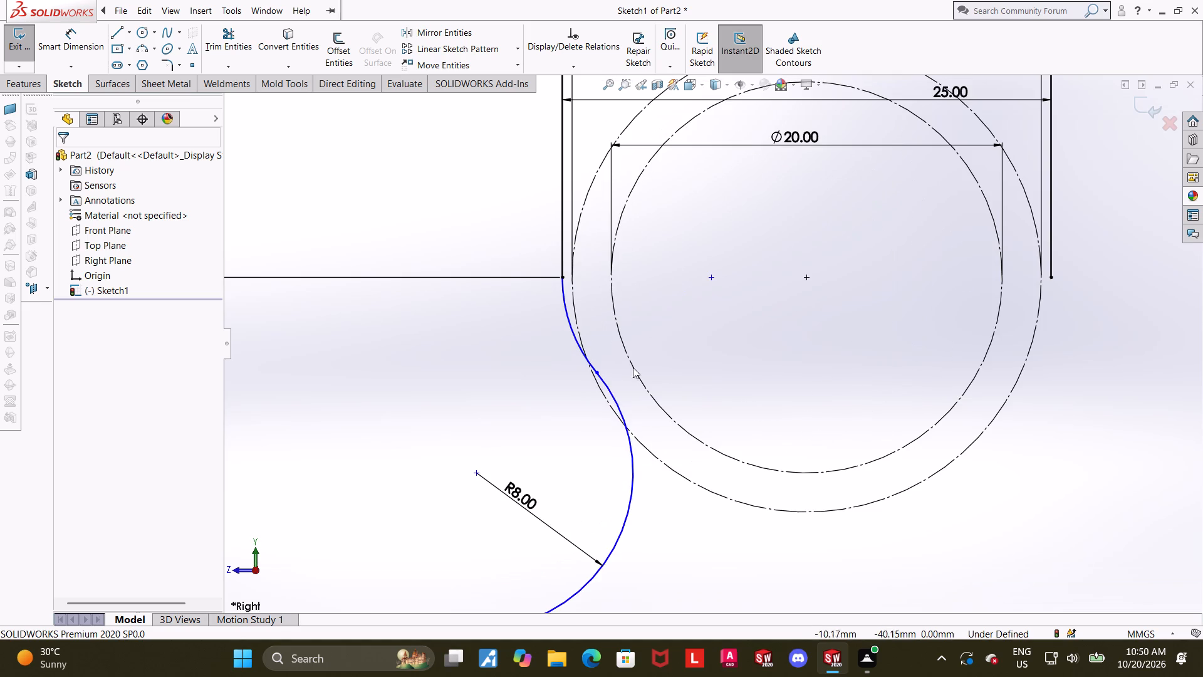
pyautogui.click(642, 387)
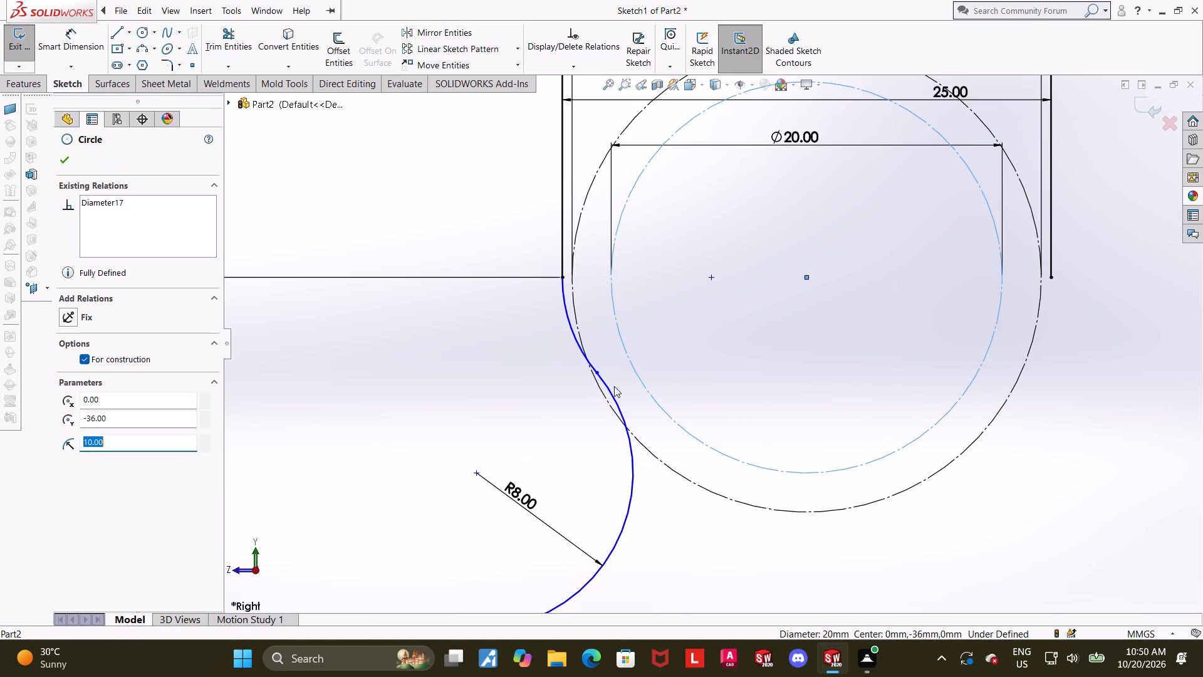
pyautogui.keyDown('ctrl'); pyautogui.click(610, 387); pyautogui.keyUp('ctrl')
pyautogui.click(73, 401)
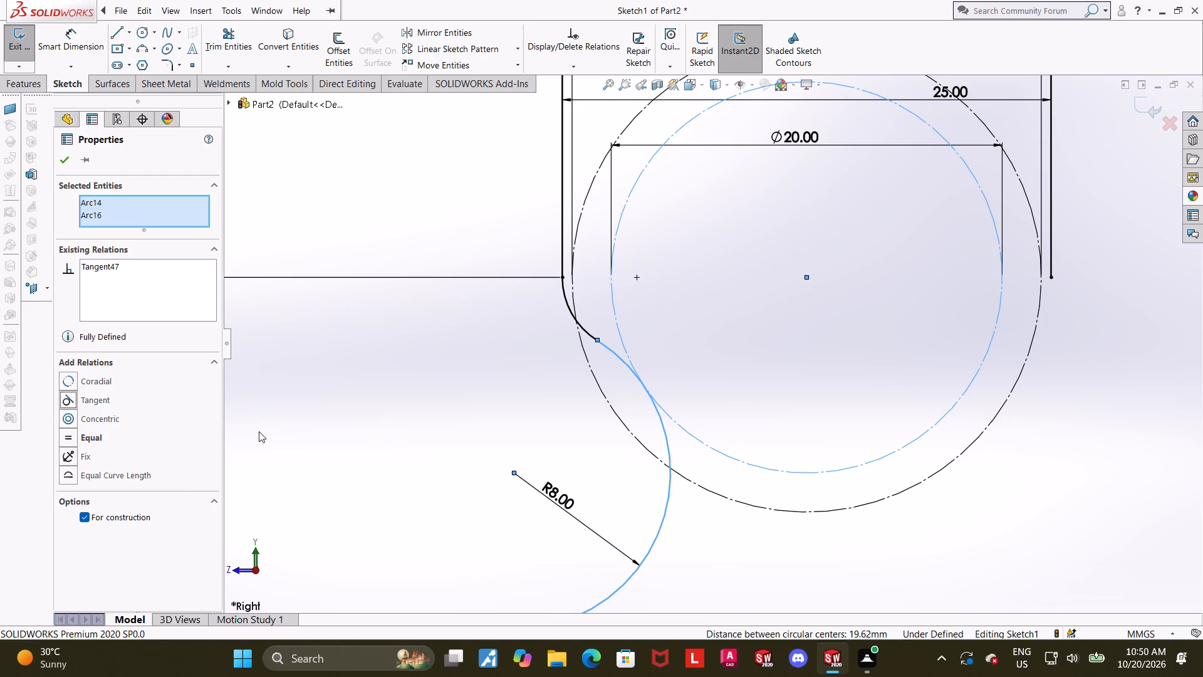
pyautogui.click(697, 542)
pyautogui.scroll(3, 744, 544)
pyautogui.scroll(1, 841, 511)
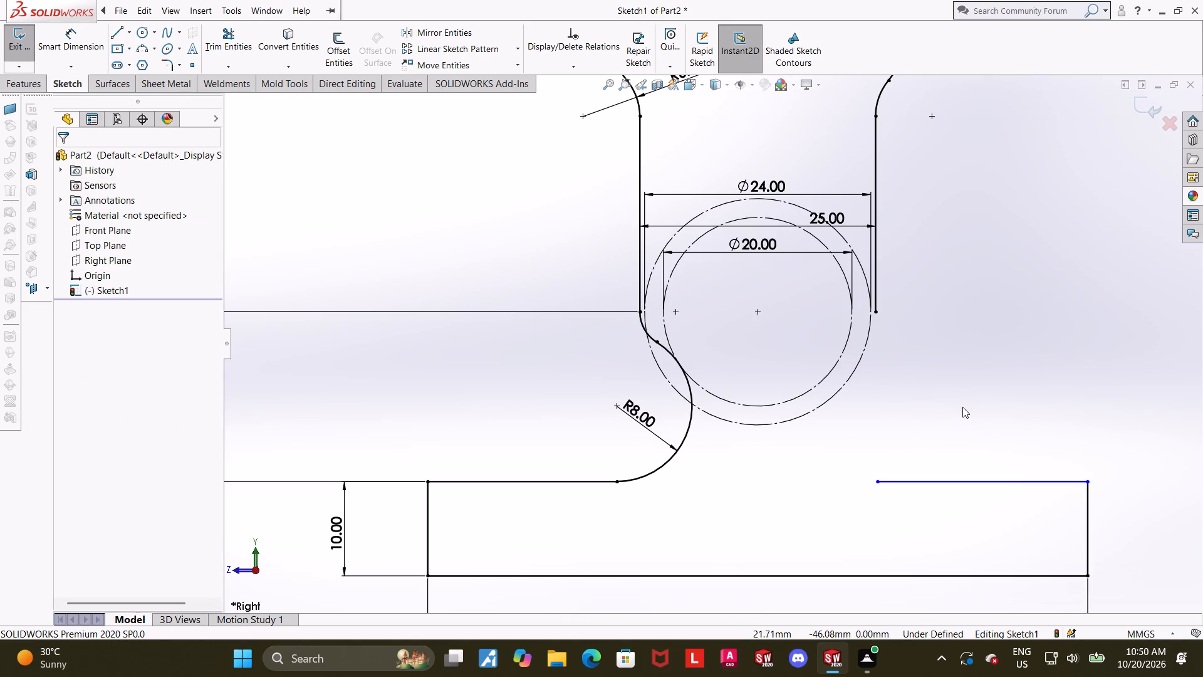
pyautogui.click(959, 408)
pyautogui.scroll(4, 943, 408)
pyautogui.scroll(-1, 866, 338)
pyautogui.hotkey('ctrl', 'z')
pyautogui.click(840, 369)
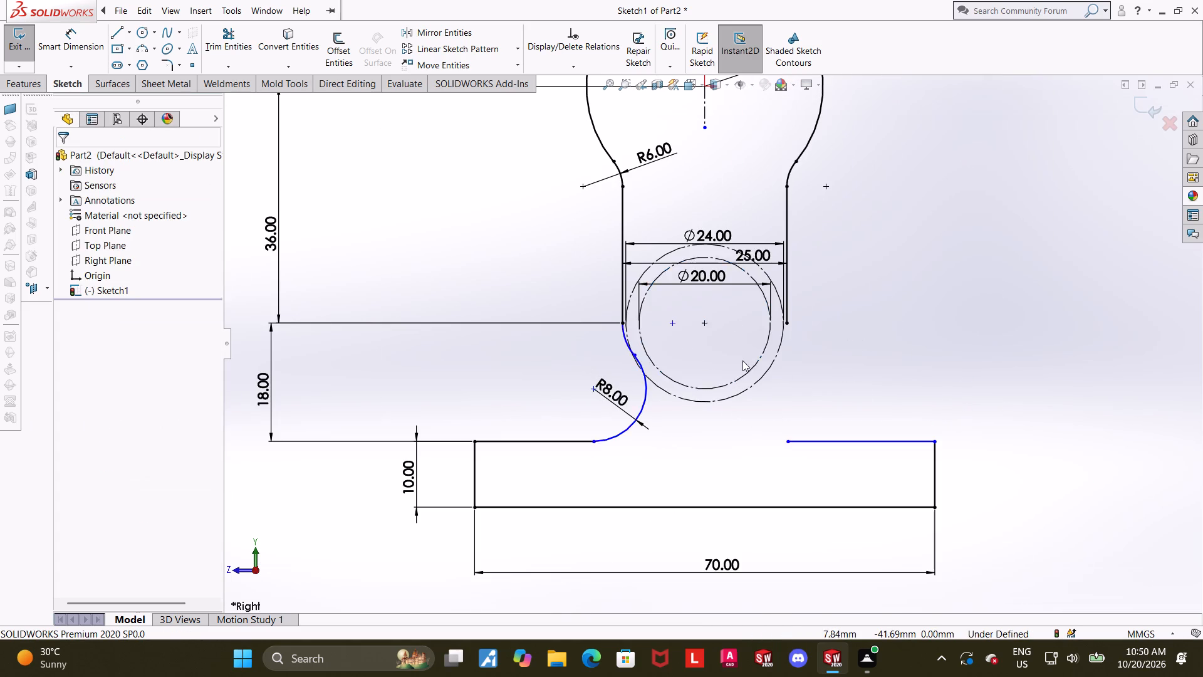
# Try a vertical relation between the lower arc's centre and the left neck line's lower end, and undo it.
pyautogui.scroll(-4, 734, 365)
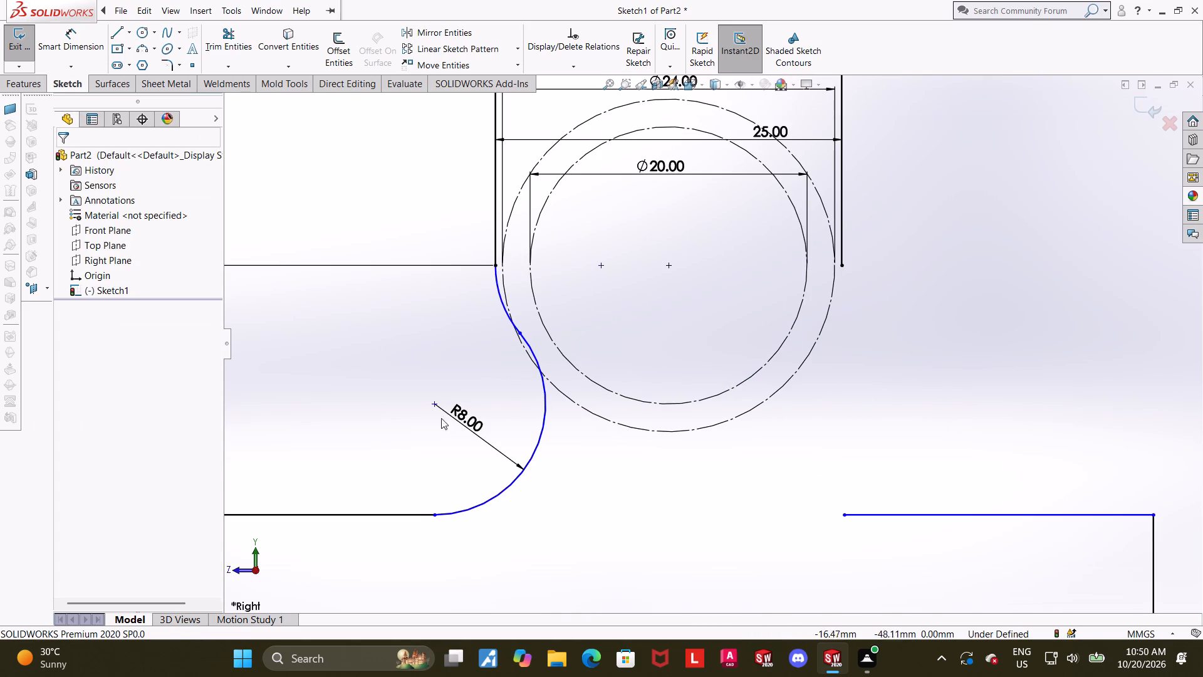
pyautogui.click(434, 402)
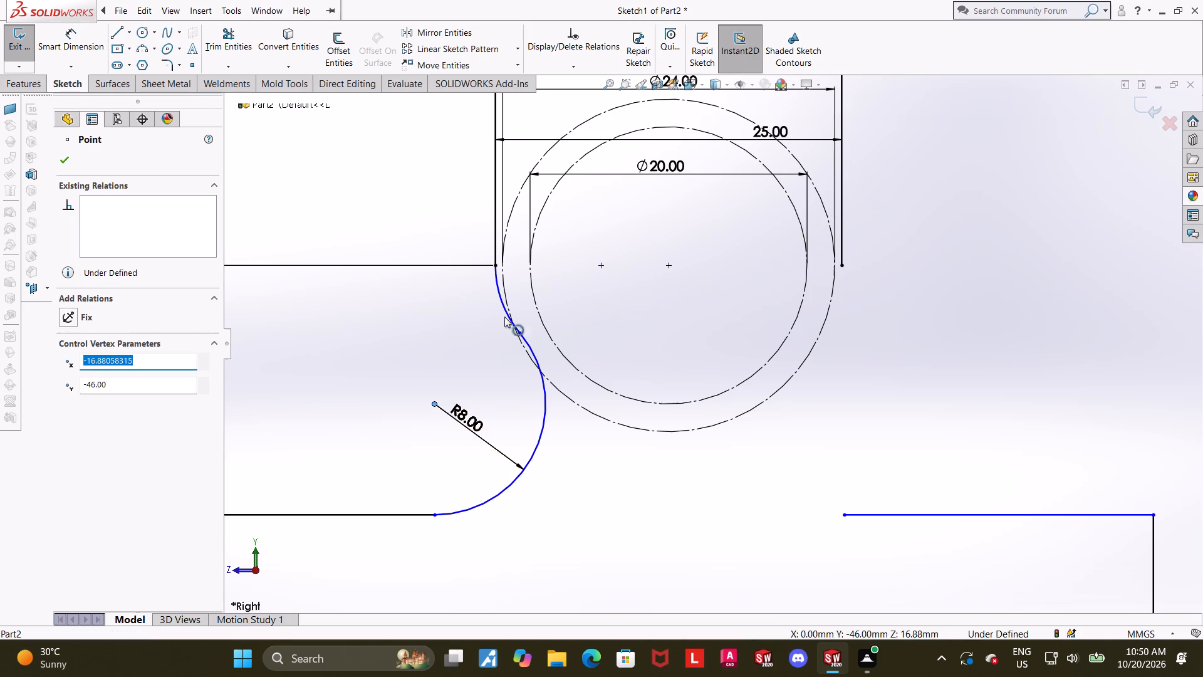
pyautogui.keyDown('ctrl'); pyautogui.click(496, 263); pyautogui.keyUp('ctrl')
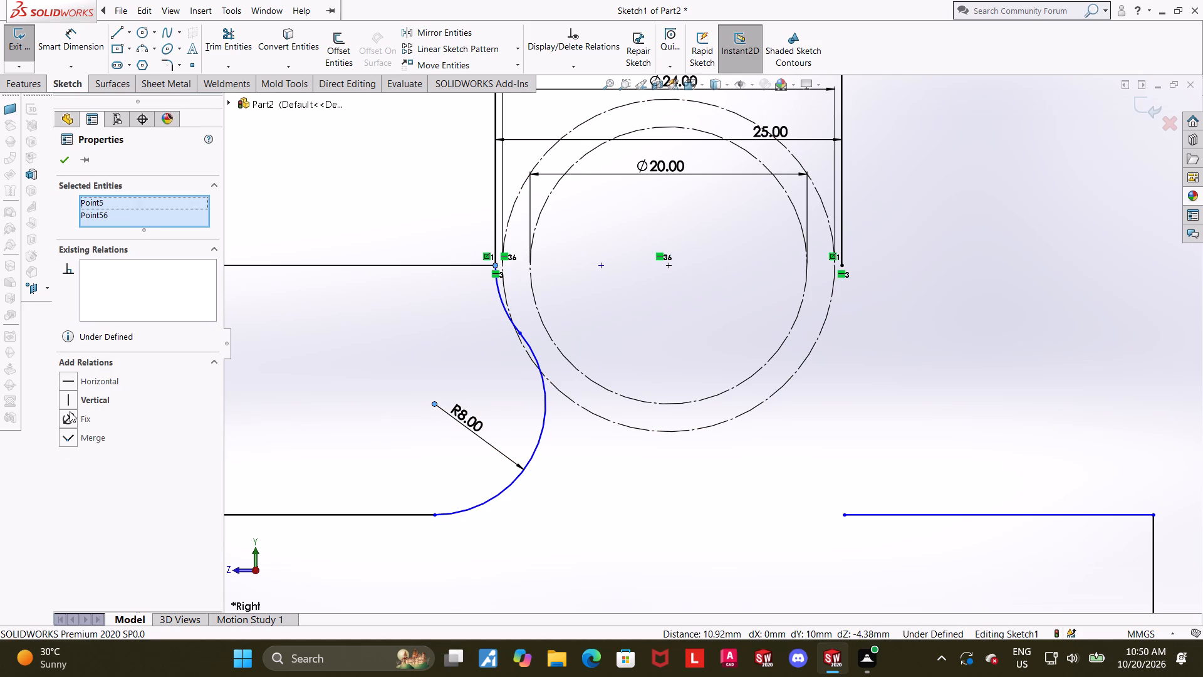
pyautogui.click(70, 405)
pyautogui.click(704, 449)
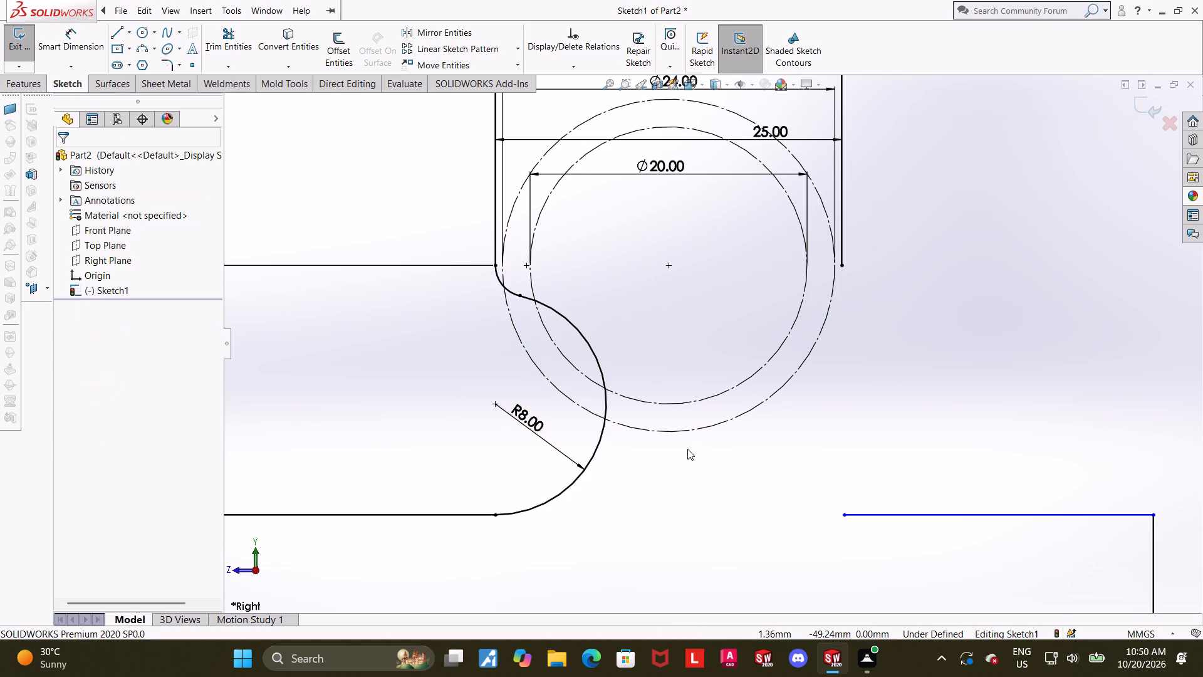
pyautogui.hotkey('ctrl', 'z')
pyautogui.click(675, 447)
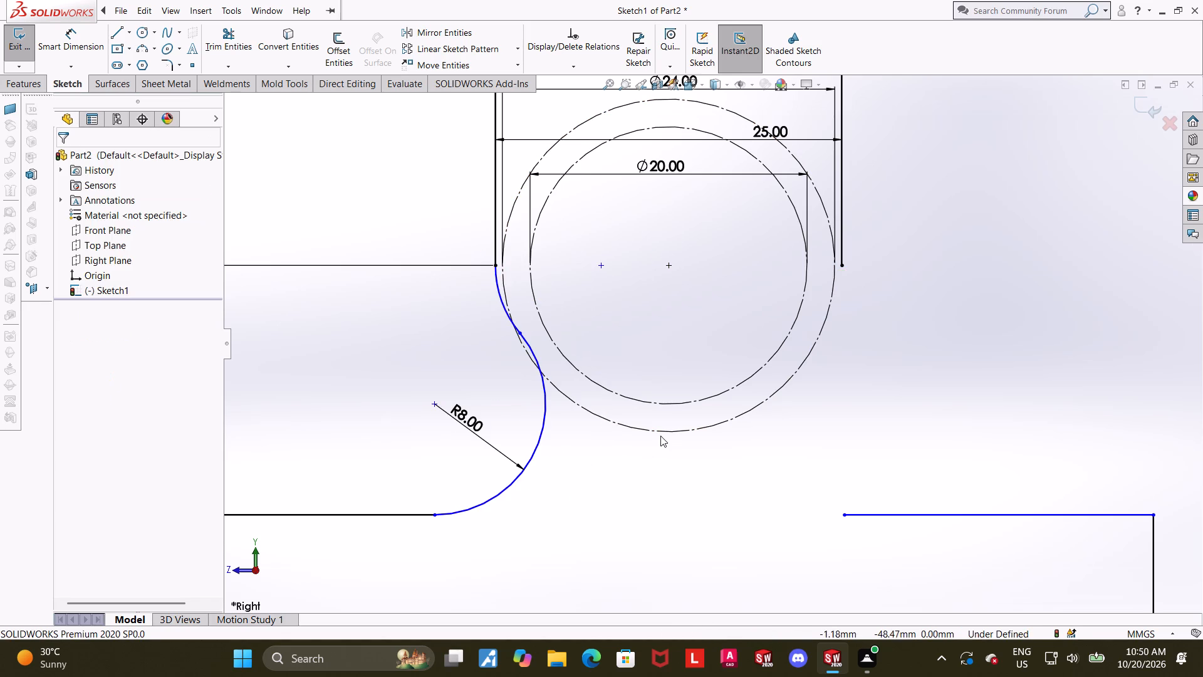
# Make the junction point of the upper and lower transition arcs coincident with the 24 mm construction circle.
pyautogui.click(633, 444)
pyautogui.click(523, 333)
pyautogui.keyDown('ctrl'); pyautogui.click(523, 352); pyautogui.keyUp('ctrl')
pyautogui.click(73, 402)
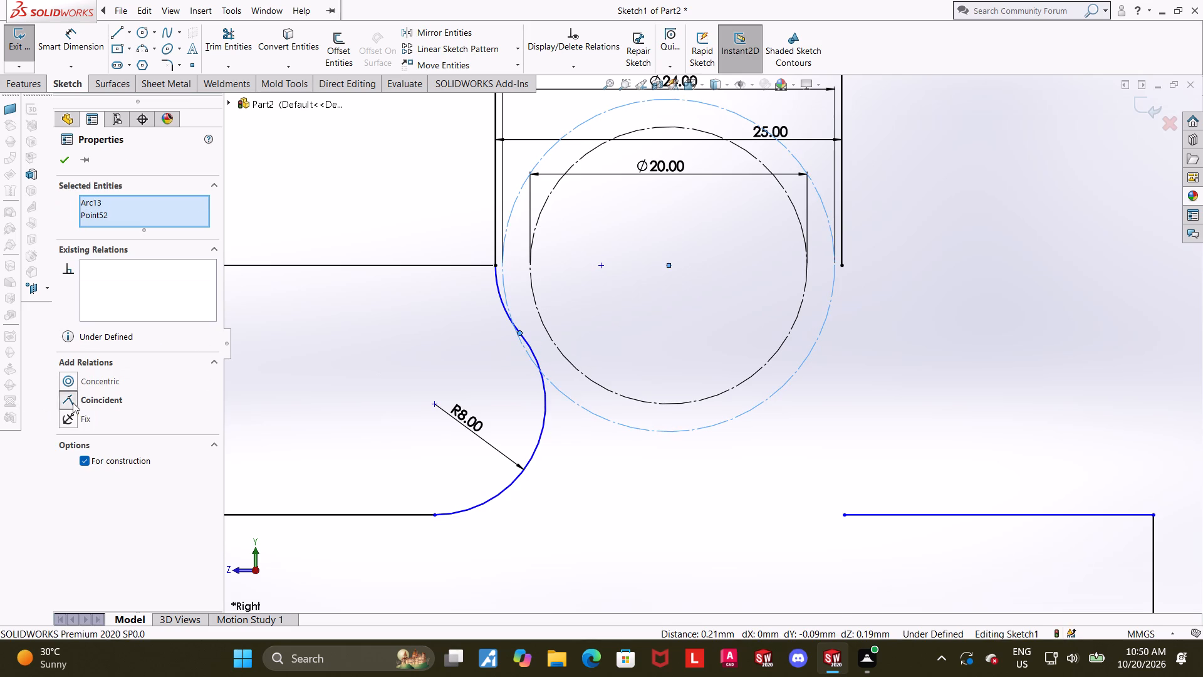
pyautogui.click(612, 470)
# Mirror the left upper and lower transition arcs about the vertical centerline through the origin.
pyautogui.scroll(1, 610, 469)
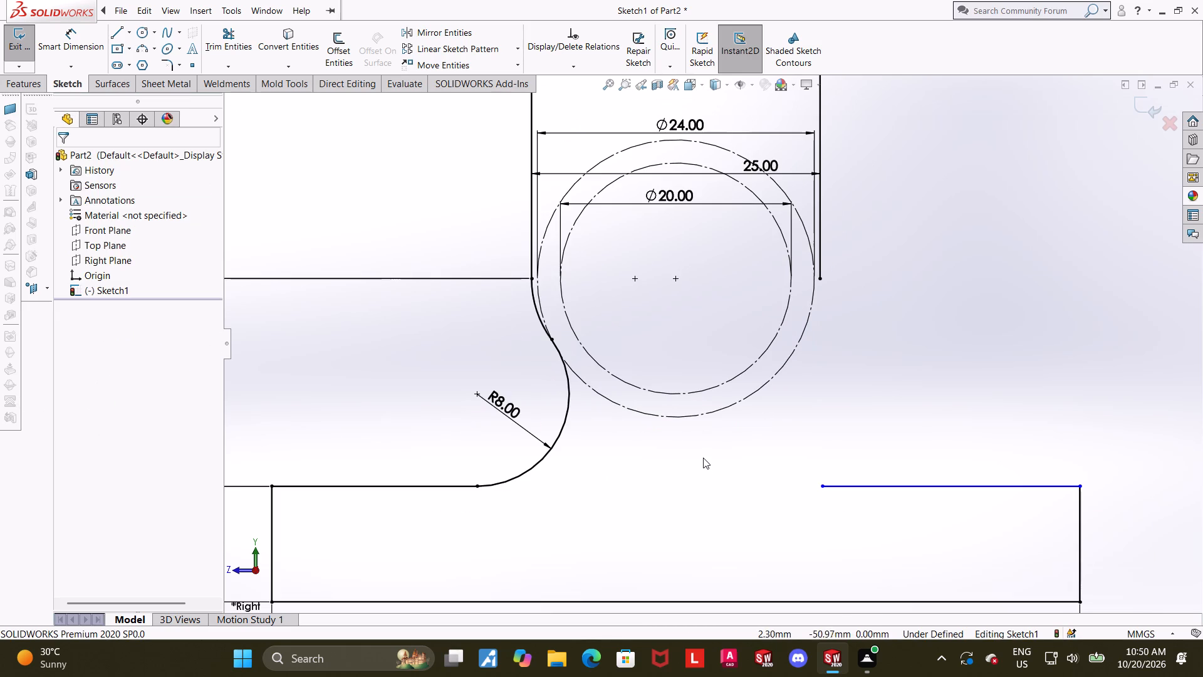
pyautogui.scroll(1, 700, 460)
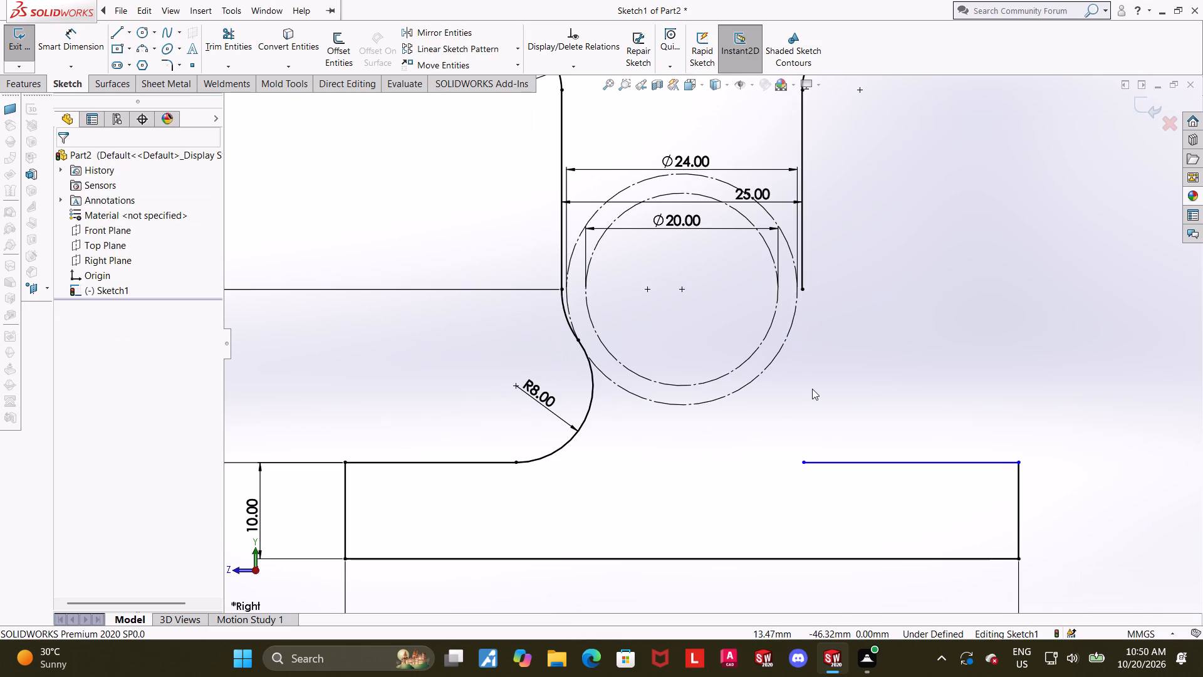
pyautogui.scroll(-2, 812, 389)
pyautogui.scroll(4, 815, 349)
pyautogui.scroll(-1, 841, 296)
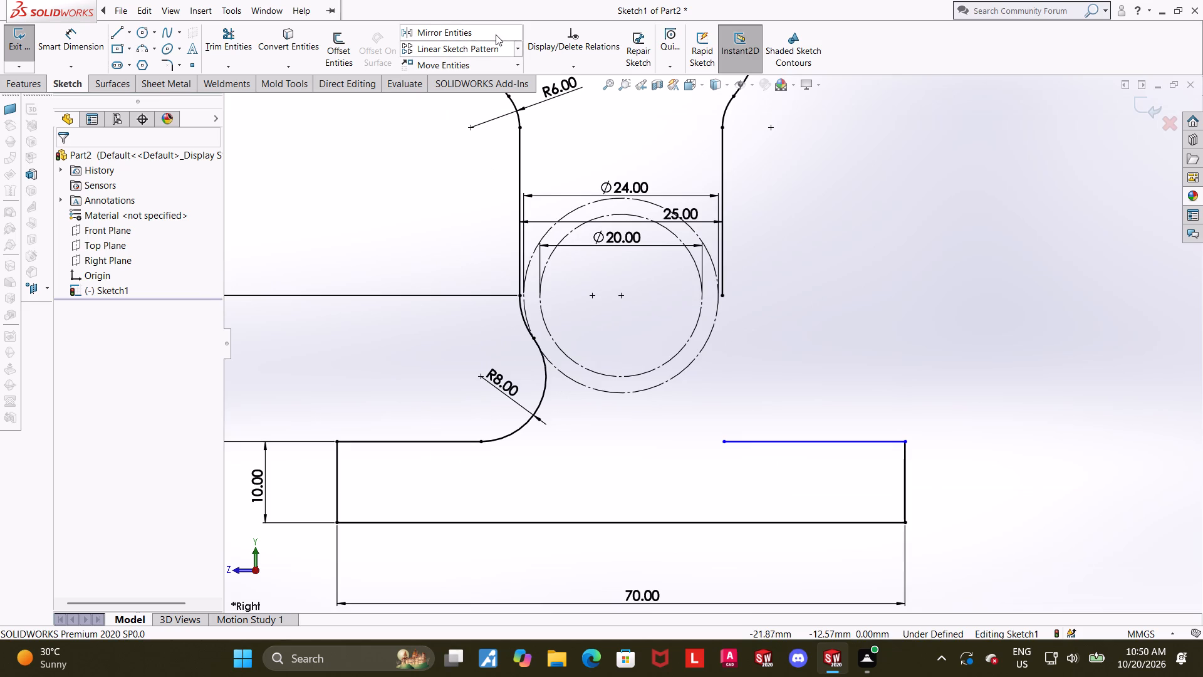
pyautogui.click(493, 34)
pyautogui.click(543, 357)
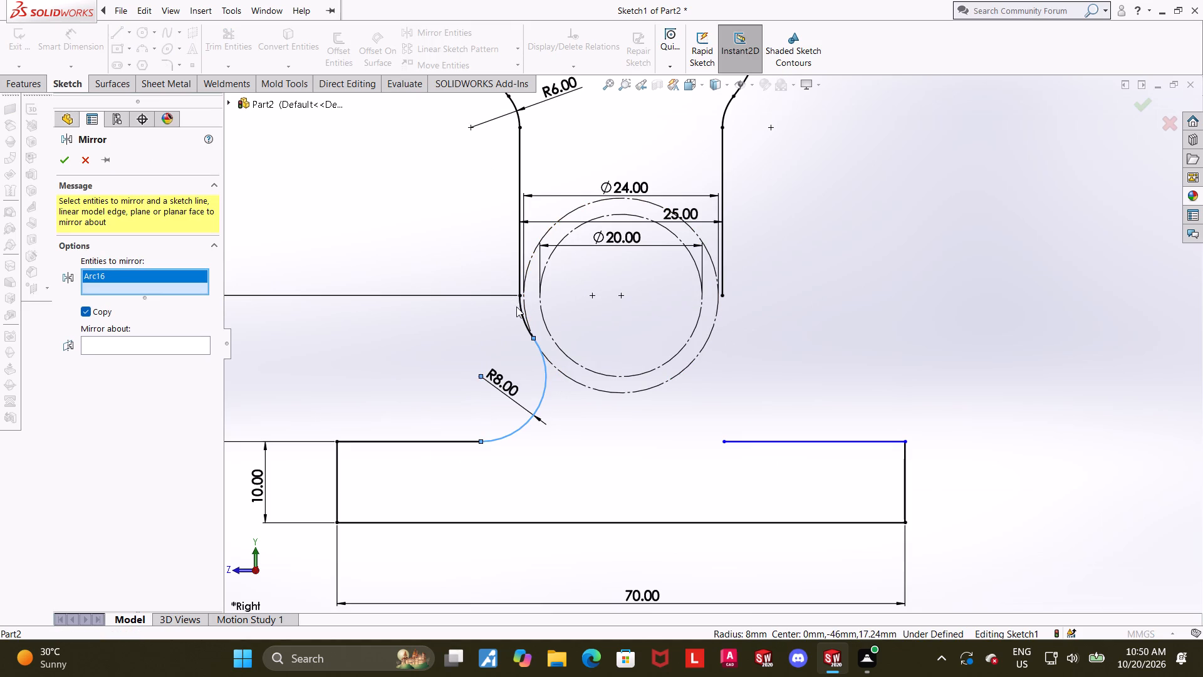
pyautogui.click(518, 308)
pyautogui.click(183, 352)
pyautogui.scroll(3, 426, 322)
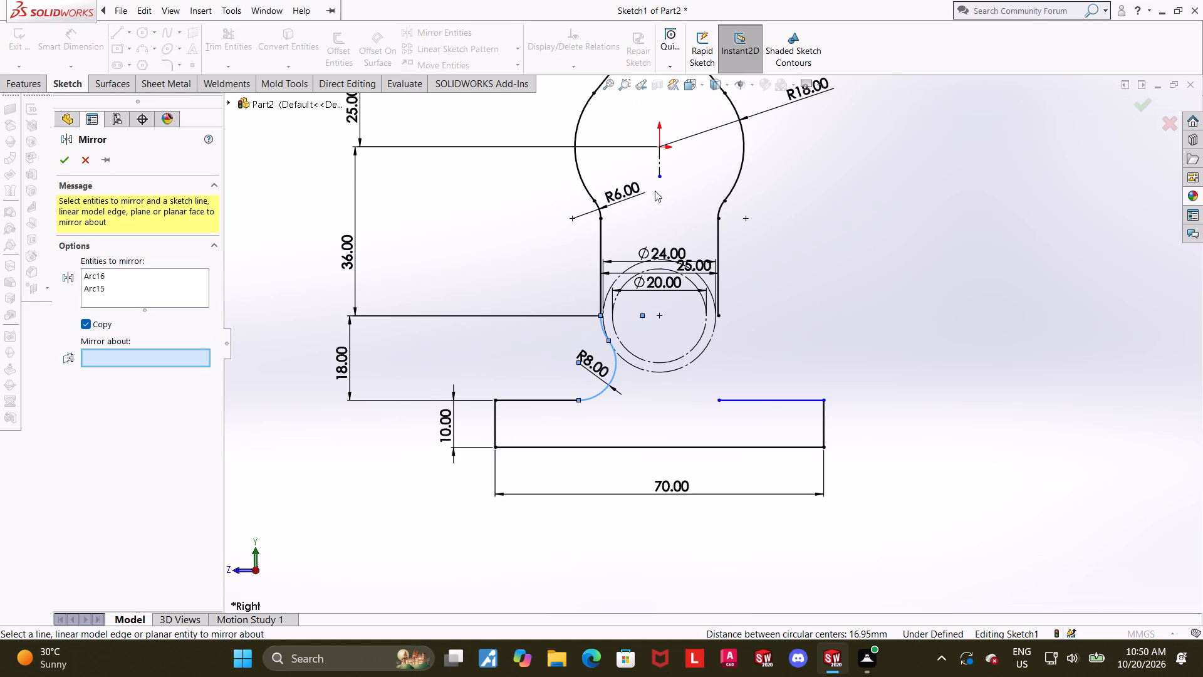
pyautogui.click(658, 168)
pyautogui.click(57, 159)
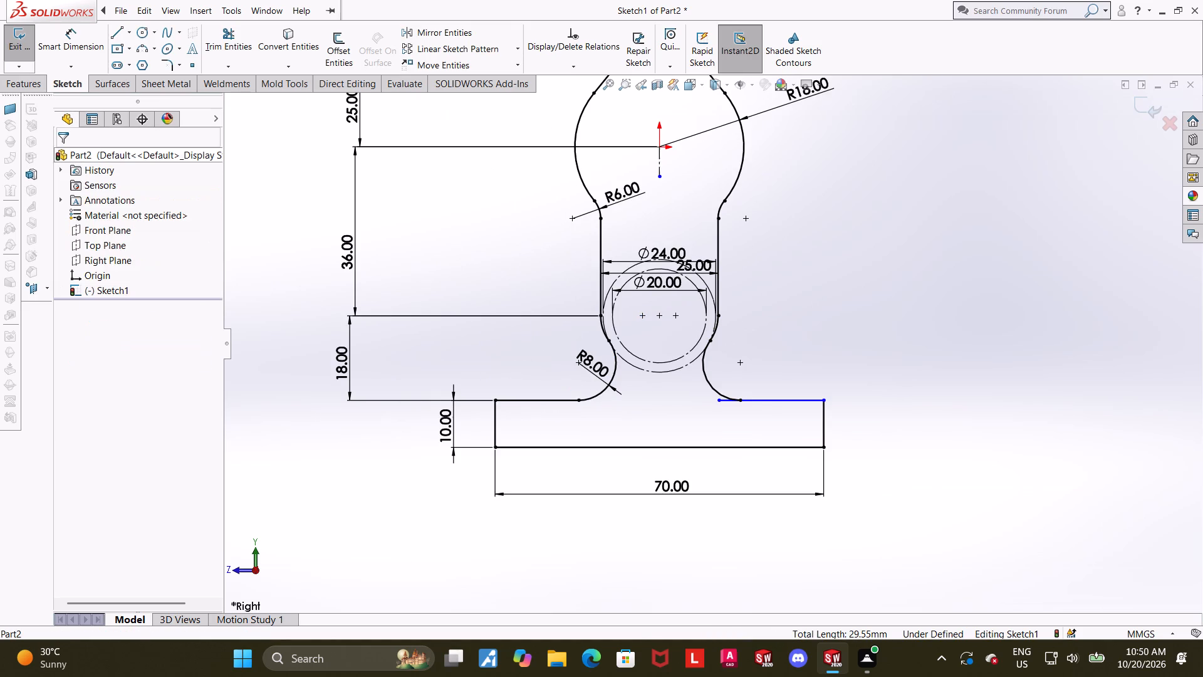
# Trim the right base top line's overhang beyond the end of the mirrored lower arc.
pyautogui.click(215, 61)
pyautogui.scroll(-5, 761, 357)
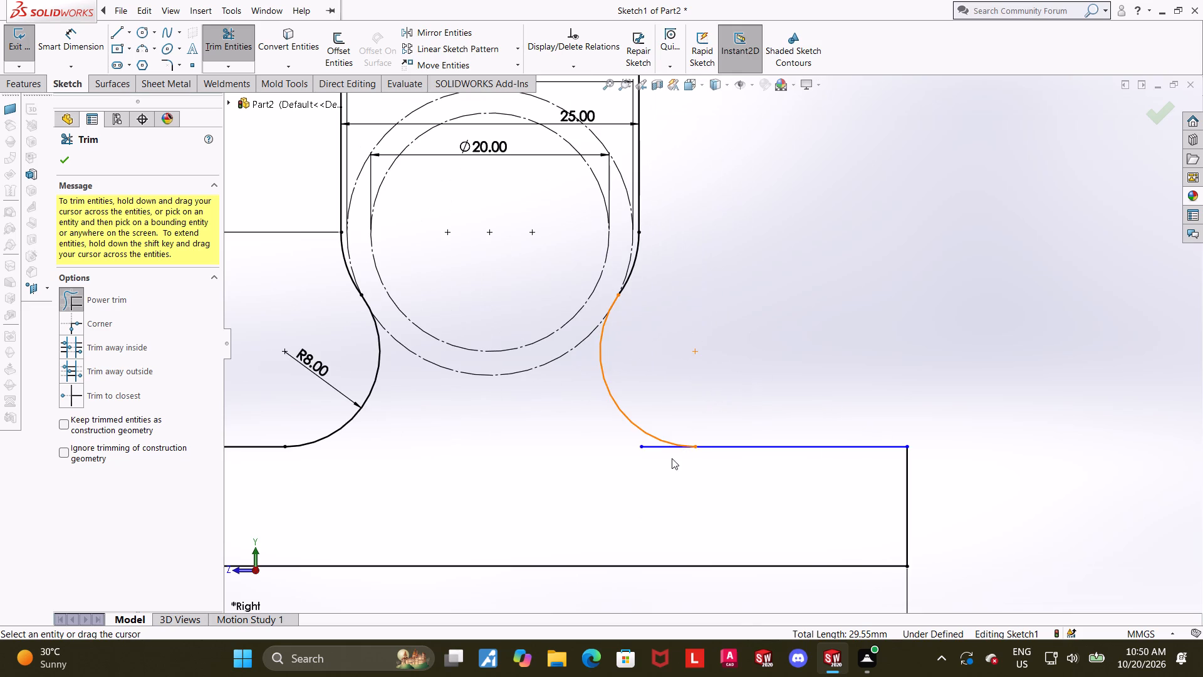
pyautogui.moveTo(674, 458); pyautogui.dragTo(640, 446)
pyautogui.press('Escape')
pyautogui.press('`')
# Examine the complete profile sketch and its dimensions, from the rounded tip down to the base.
pyautogui.scroll(8, 704, 453)
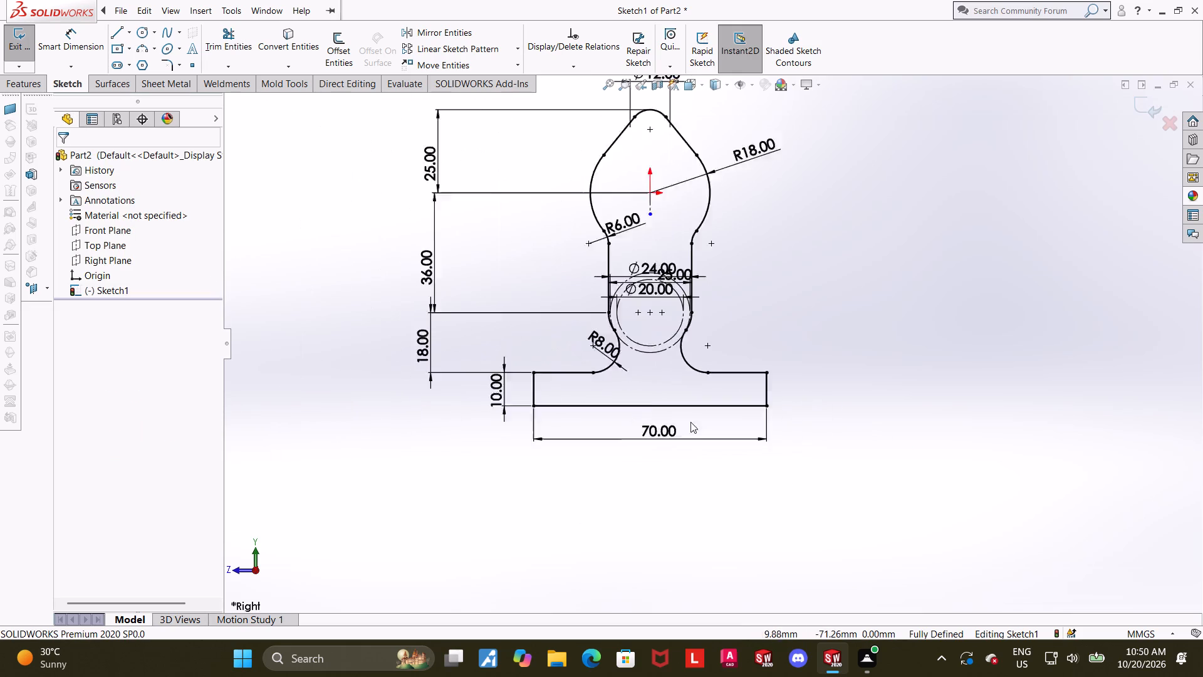
pyautogui.scroll(-1, 739, 327)
pyautogui.scroll(1, 761, 281)
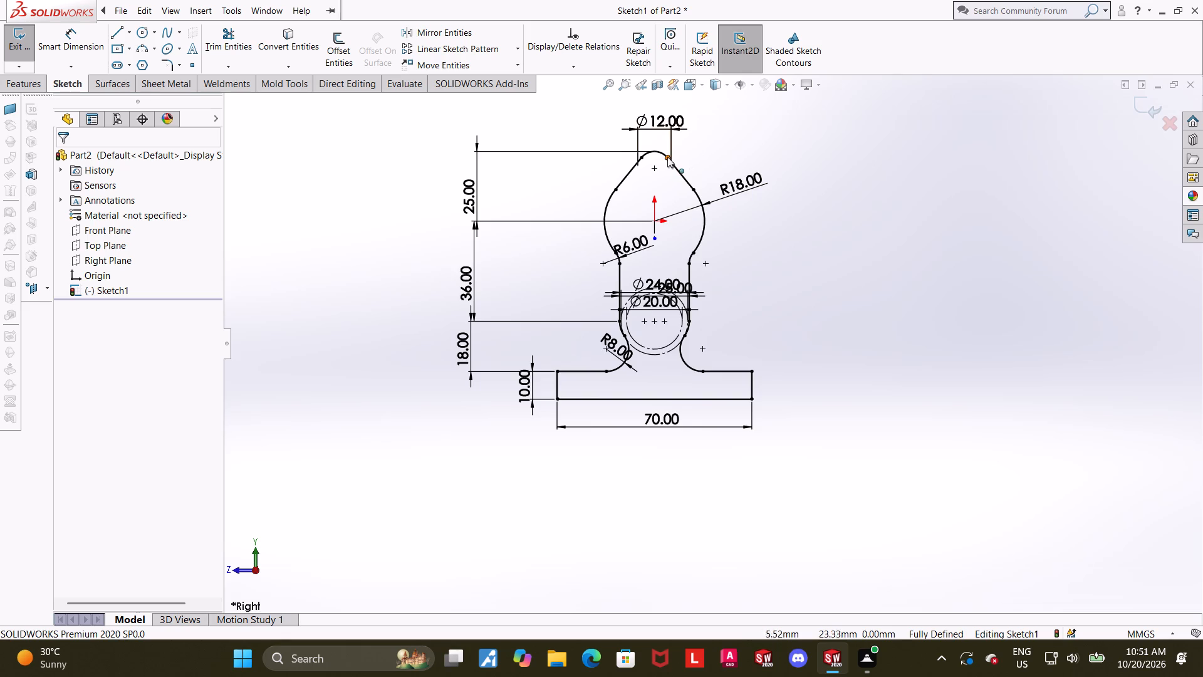
pyautogui.scroll(-1, 667, 157)
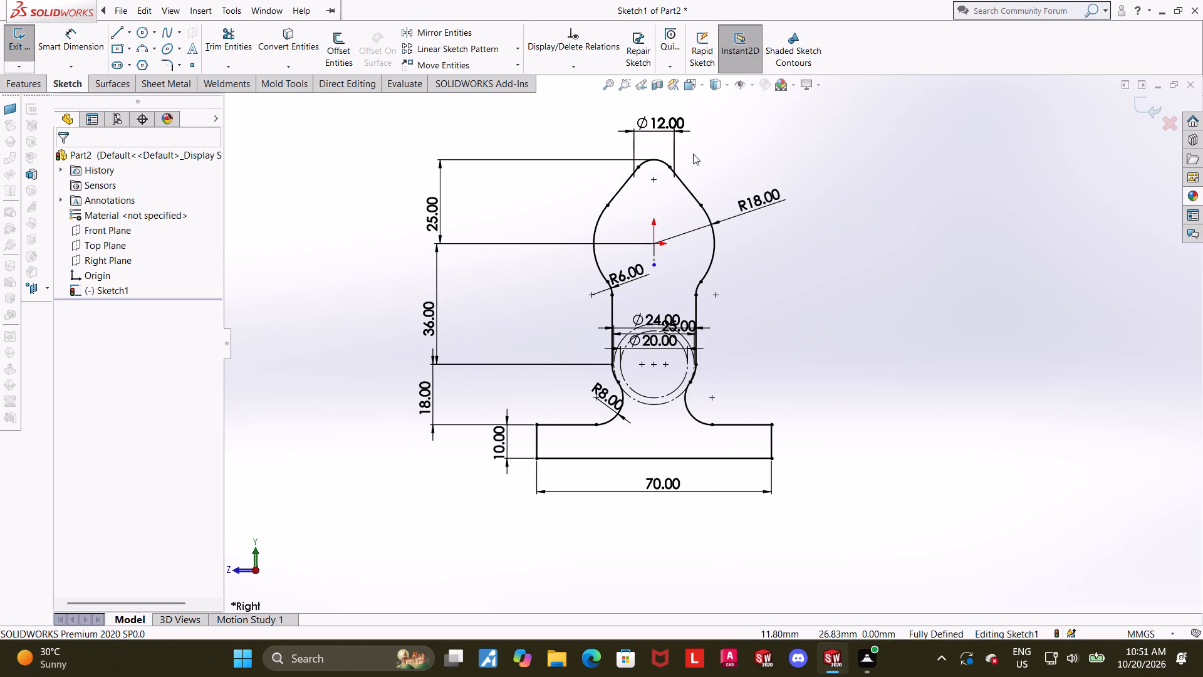
pyautogui.scroll(-2, 684, 154)
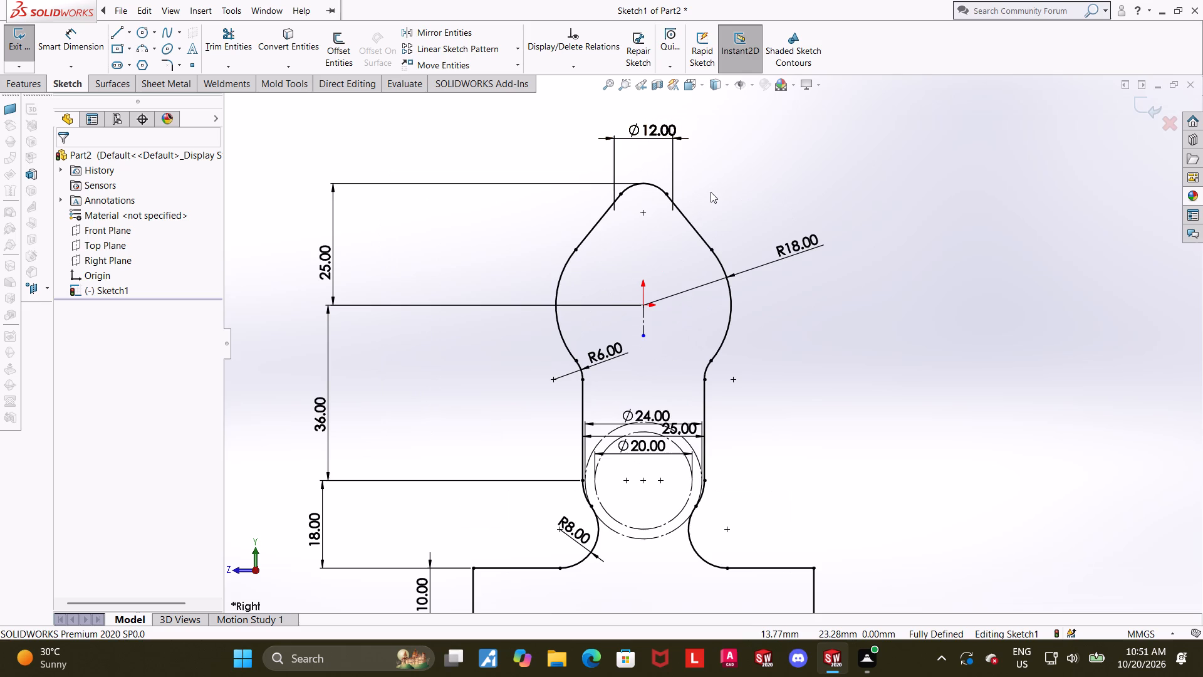
pyautogui.scroll(1, 711, 192)
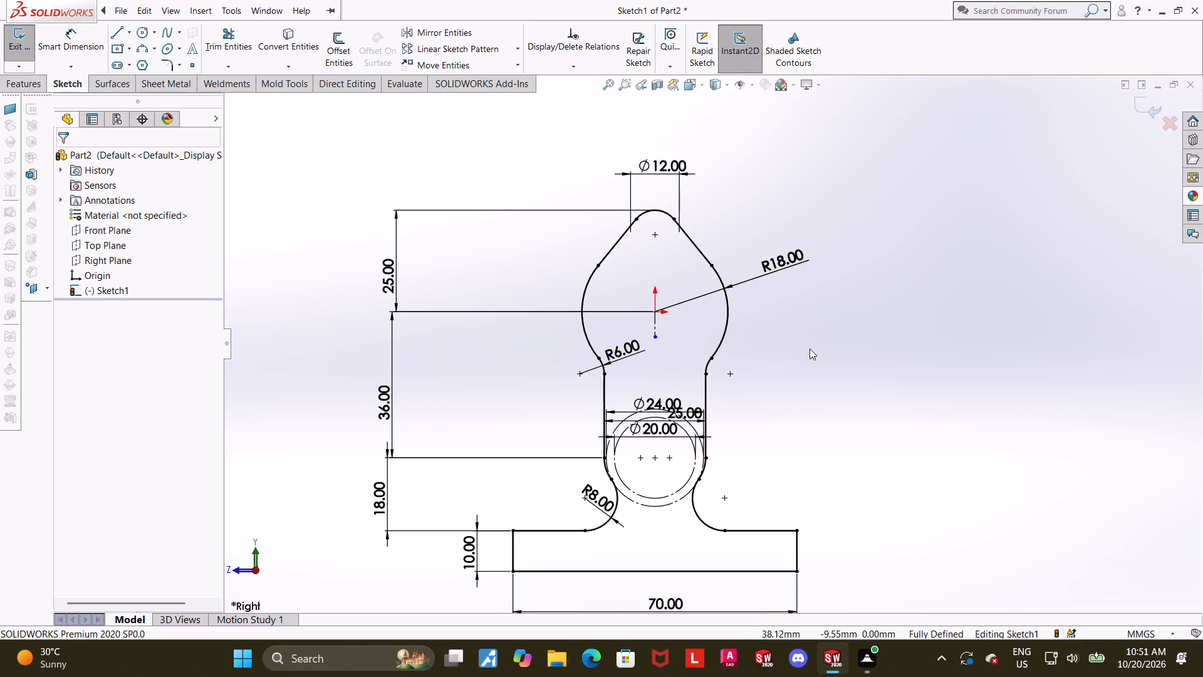
pyautogui.scroll(1, 810, 349)
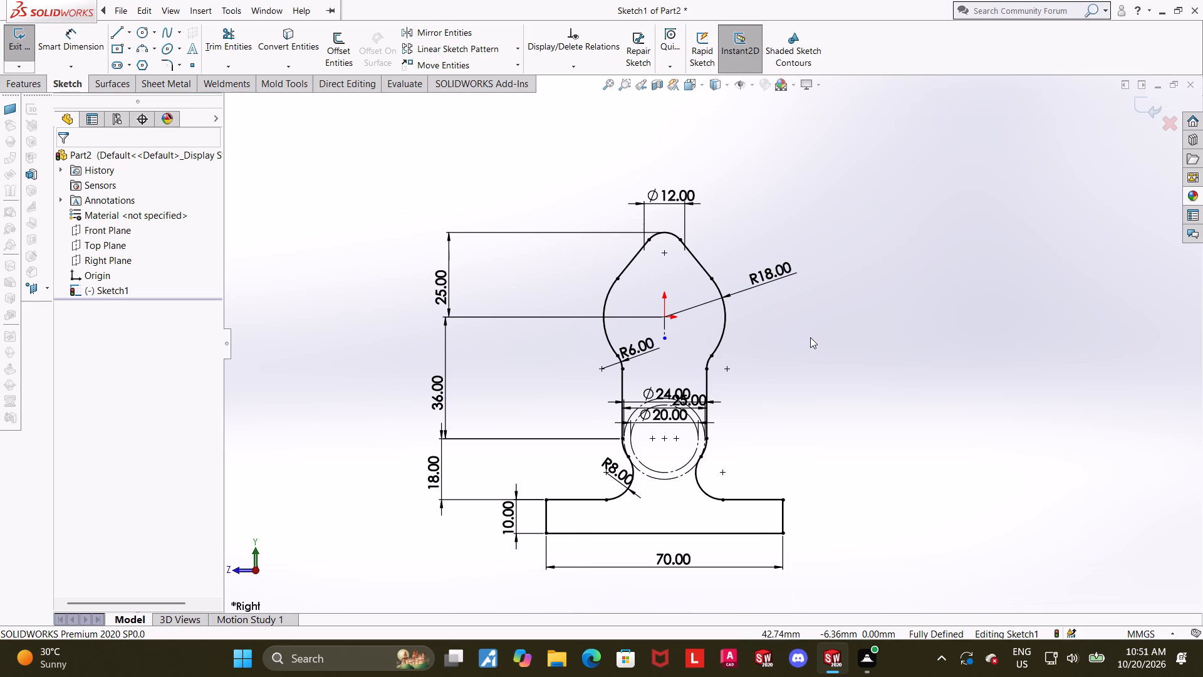
# Sketch a circle about 9.6 mm in diameter inside the profile, centered about 9.2 mm below the origin.
pyautogui.scroll(1, 870, 358)
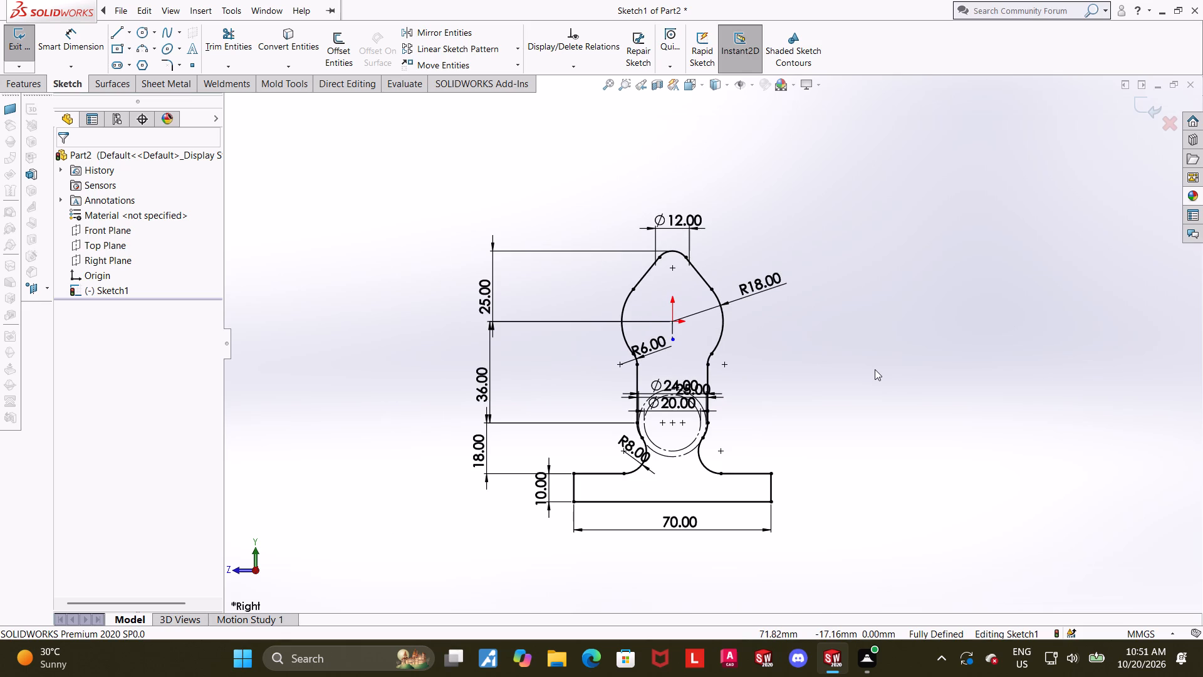
pyautogui.scroll(1, 875, 369)
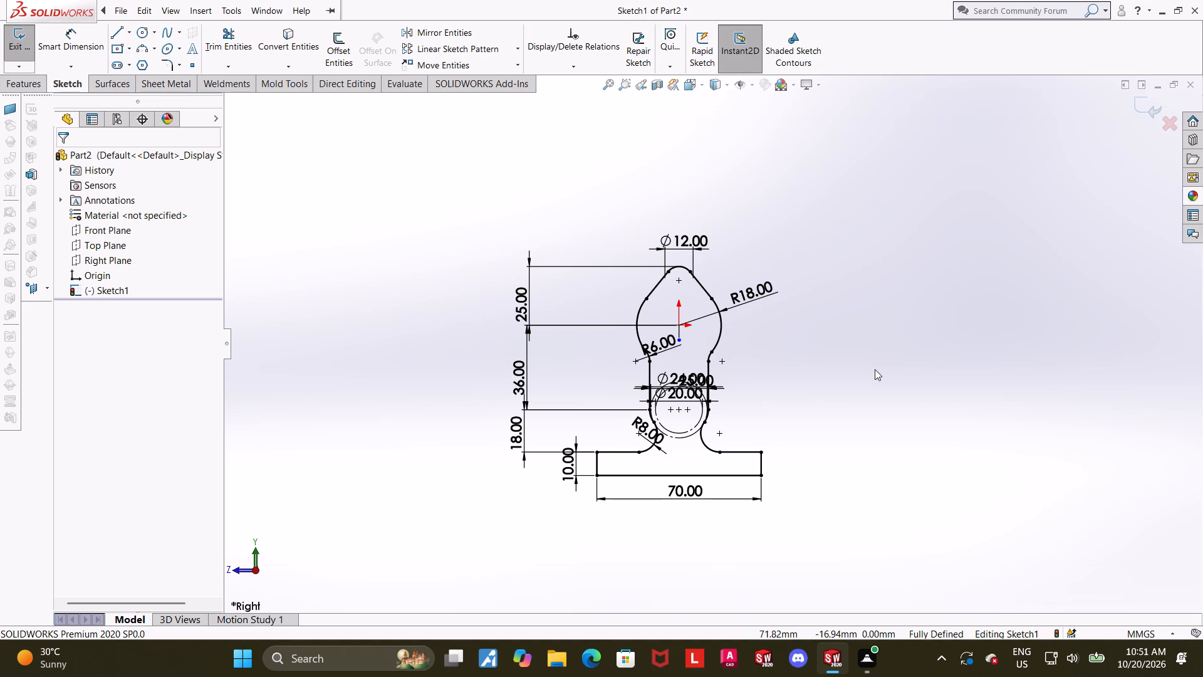
pyautogui.scroll(1, 875, 369)
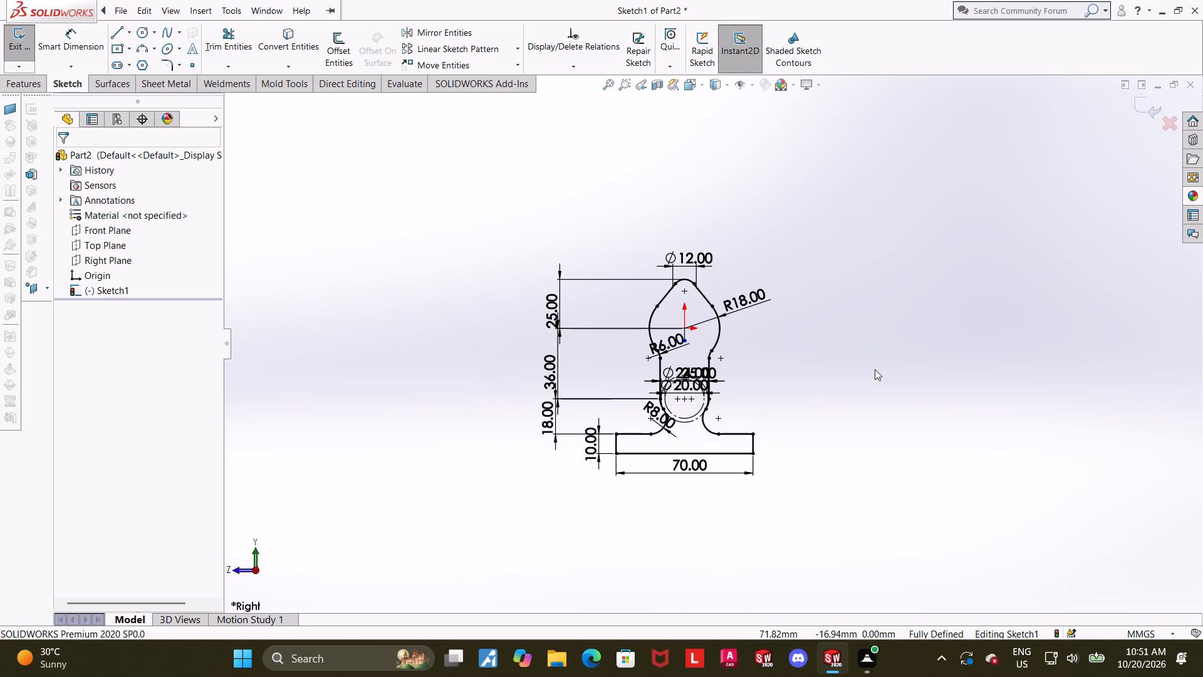
pyautogui.scroll(-4, 680, 311)
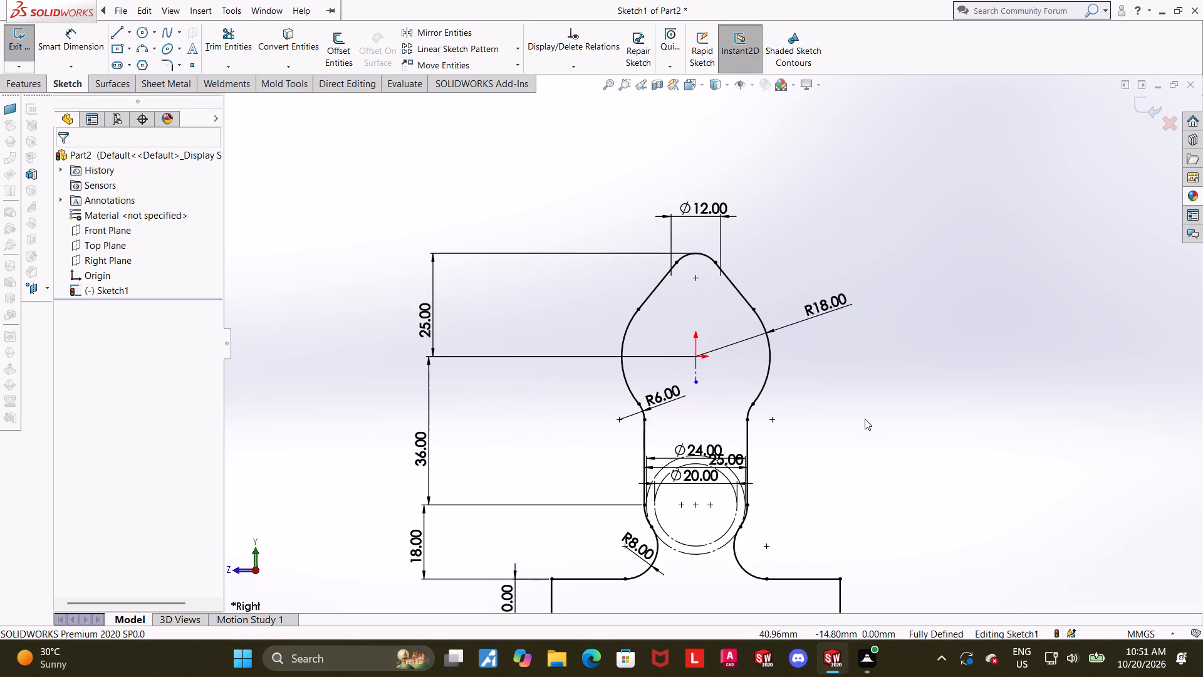
pyautogui.scroll(-1, 865, 424)
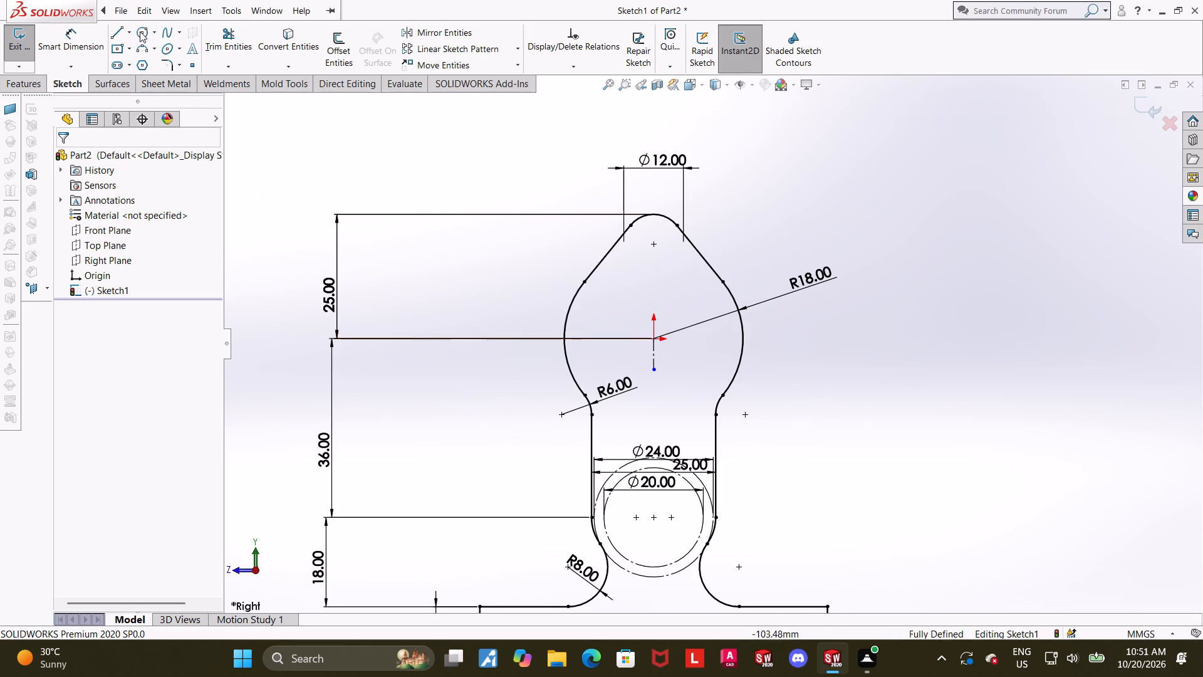
pyautogui.click(140, 31)
pyautogui.click(140, 31)
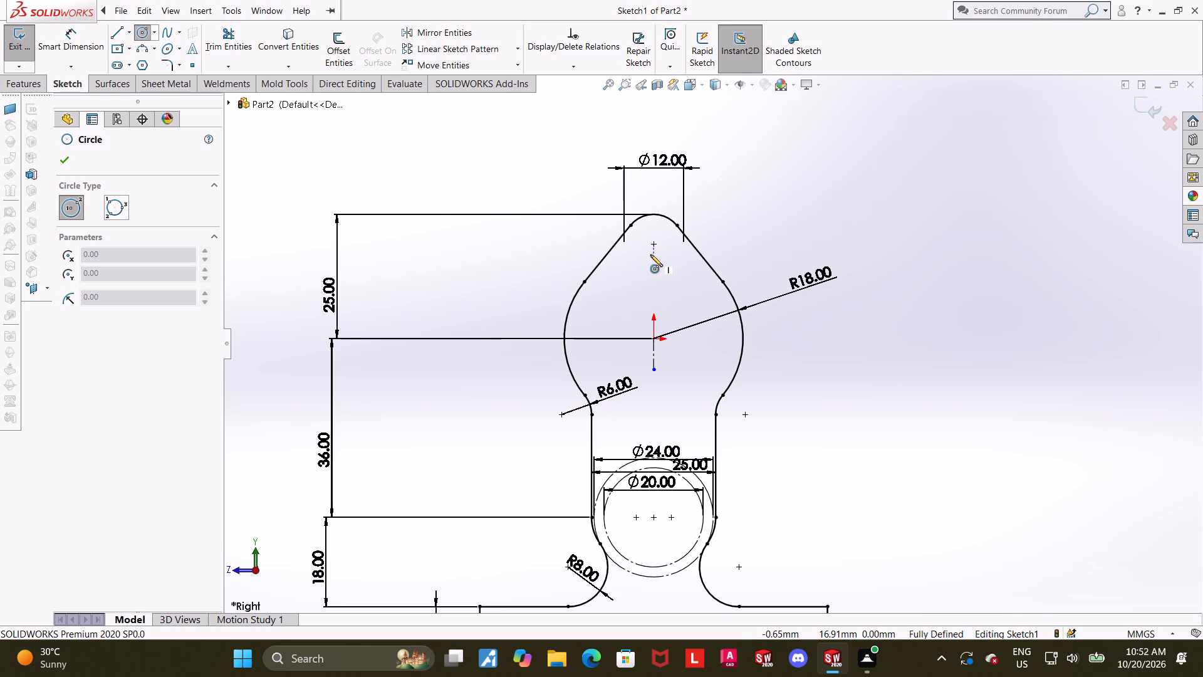
pyautogui.click(655, 384)
pyautogui.click(675, 378)
pyautogui.press('Escape')
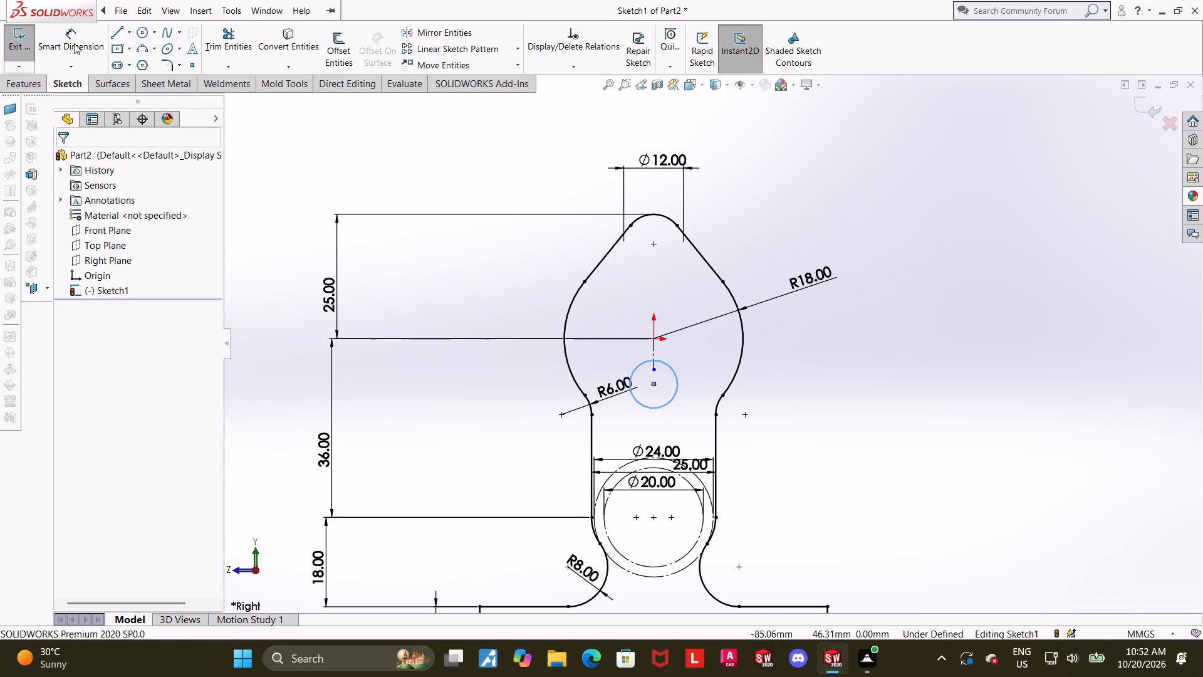
# Dimension the diameter of the circle below the origin as 6 mm.
pyautogui.click(74, 43)
pyautogui.click(676, 386)
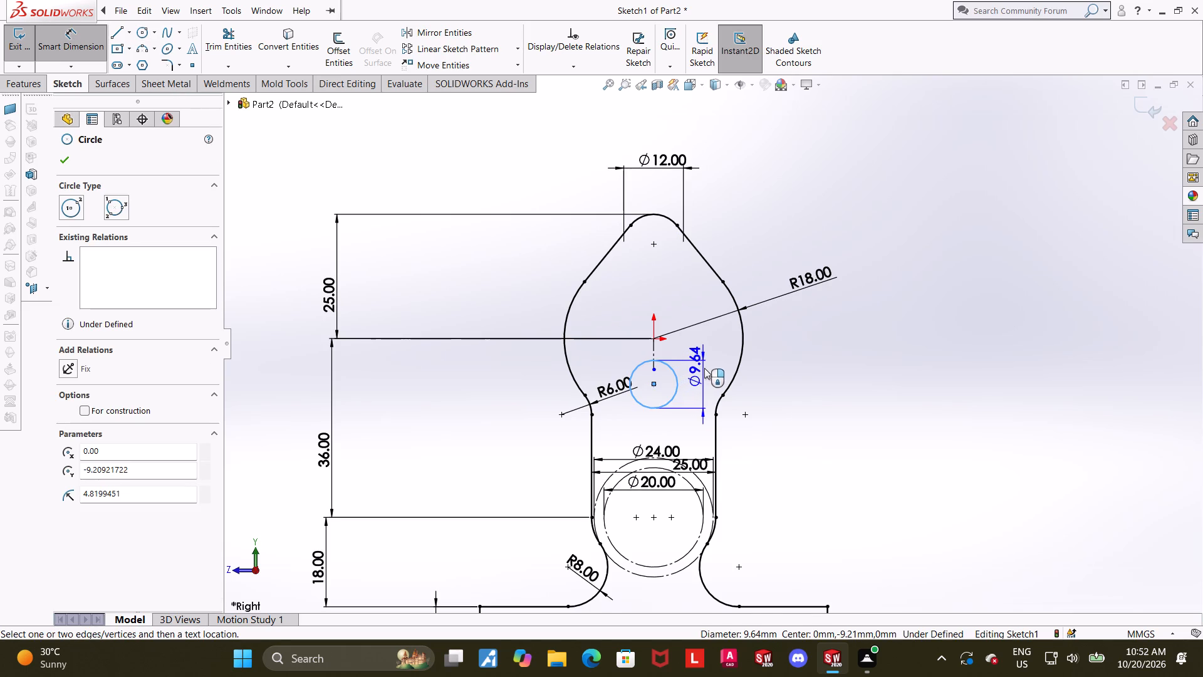
pyautogui.click(704, 368)
pyautogui.press('6')
pyautogui.press('Return')
pyautogui.press('Escape')
pyautogui.press('Escape')
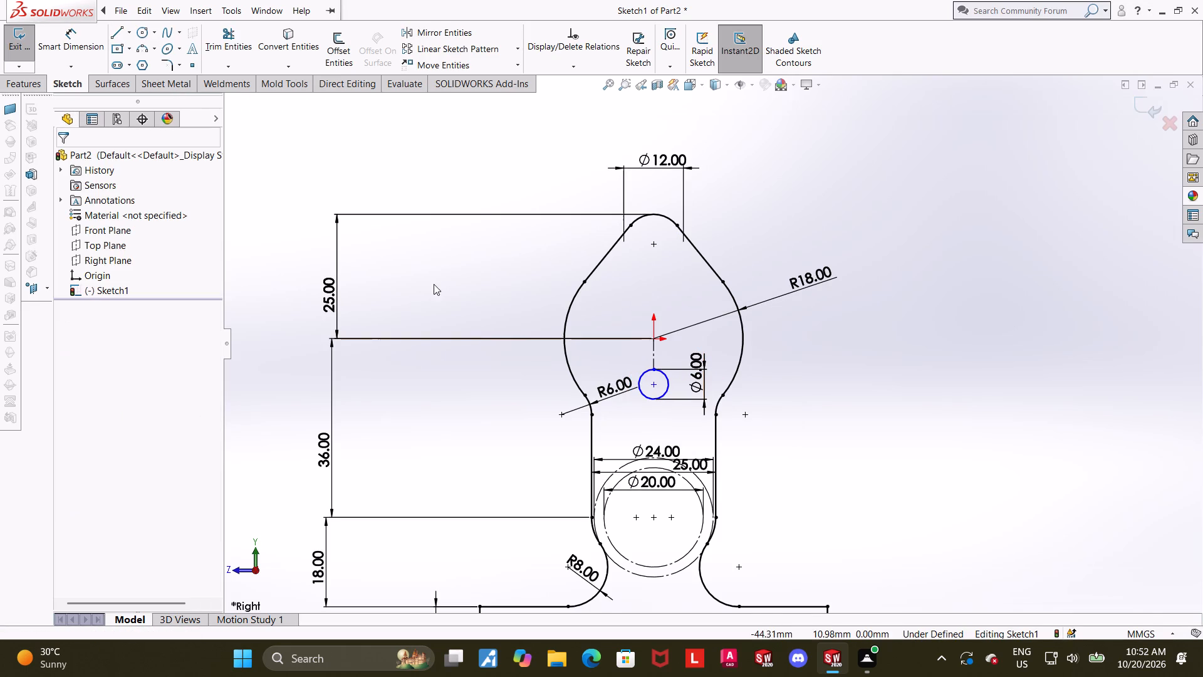
# Dimension the vertical distance from the origin to the center of the circle below it as 18 mm.
pyautogui.click(73, 38)
pyautogui.scroll(-3, 639, 347)
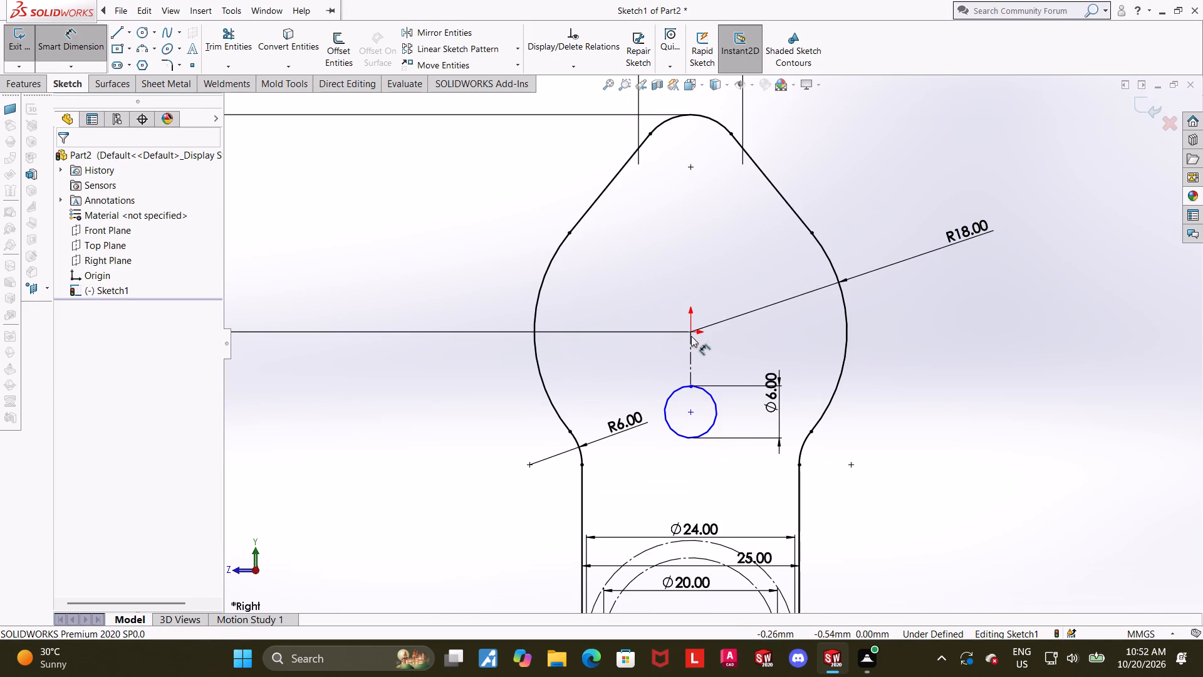
pyautogui.click(691, 331)
pyautogui.click(690, 412)
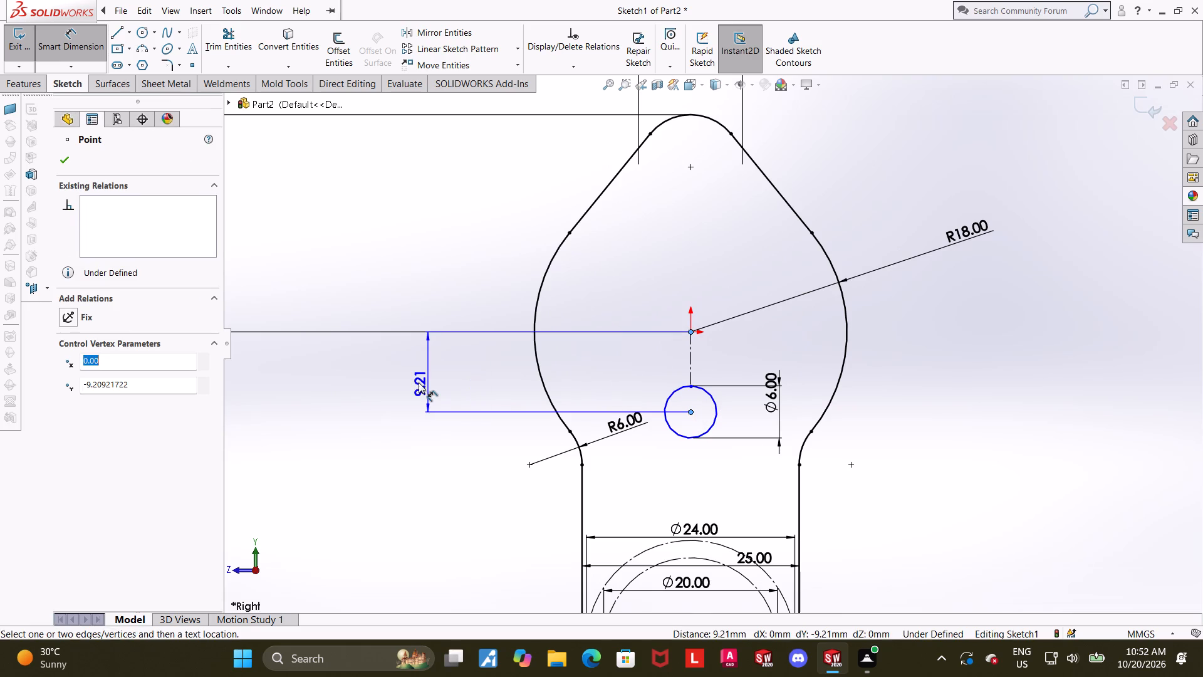
pyautogui.click(419, 382)
pyautogui.press('1')
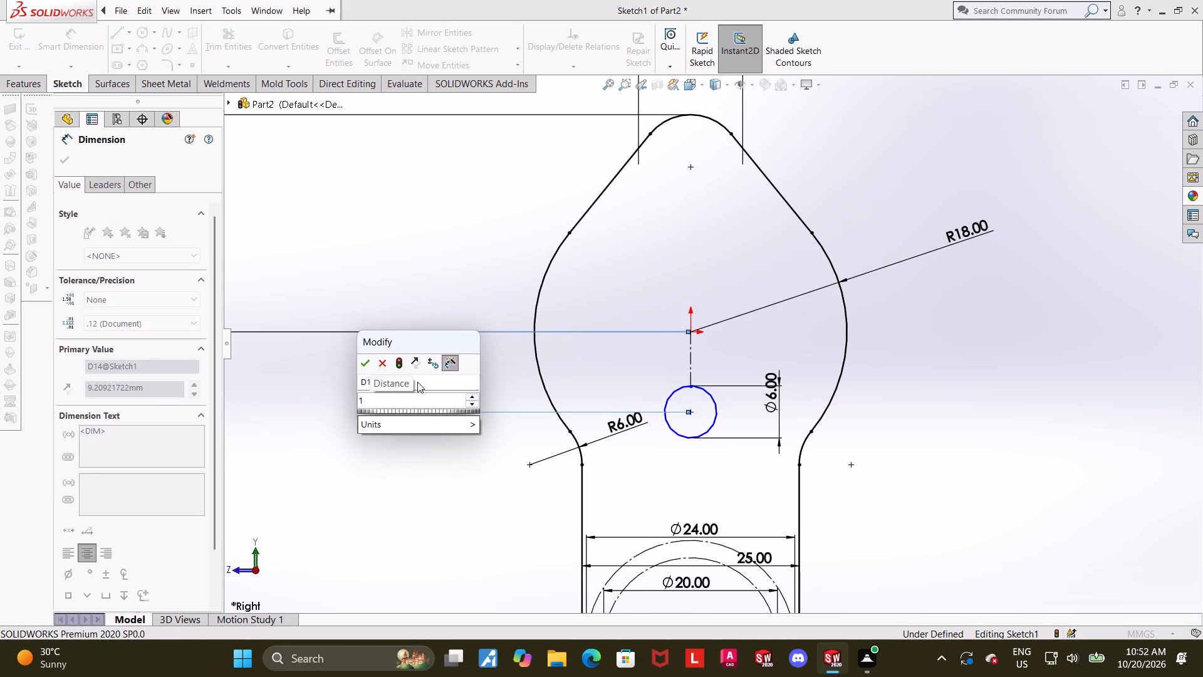
pyautogui.press('8')
pyautogui.press('Return')
pyautogui.press('Escape')
pyautogui.scroll(2, 857, 357)
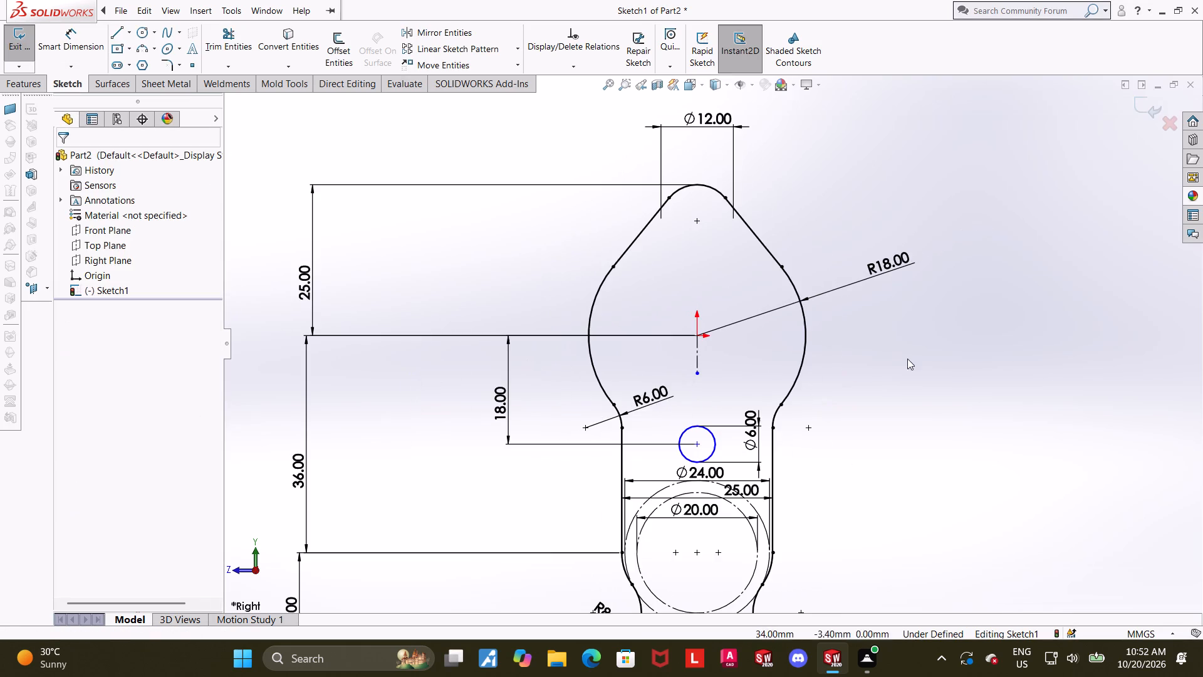
pyautogui.click(923, 368)
# Add a vertical relation between the origin and the center of the 6 mm circle below it.
pyautogui.scroll(-2, 764, 442)
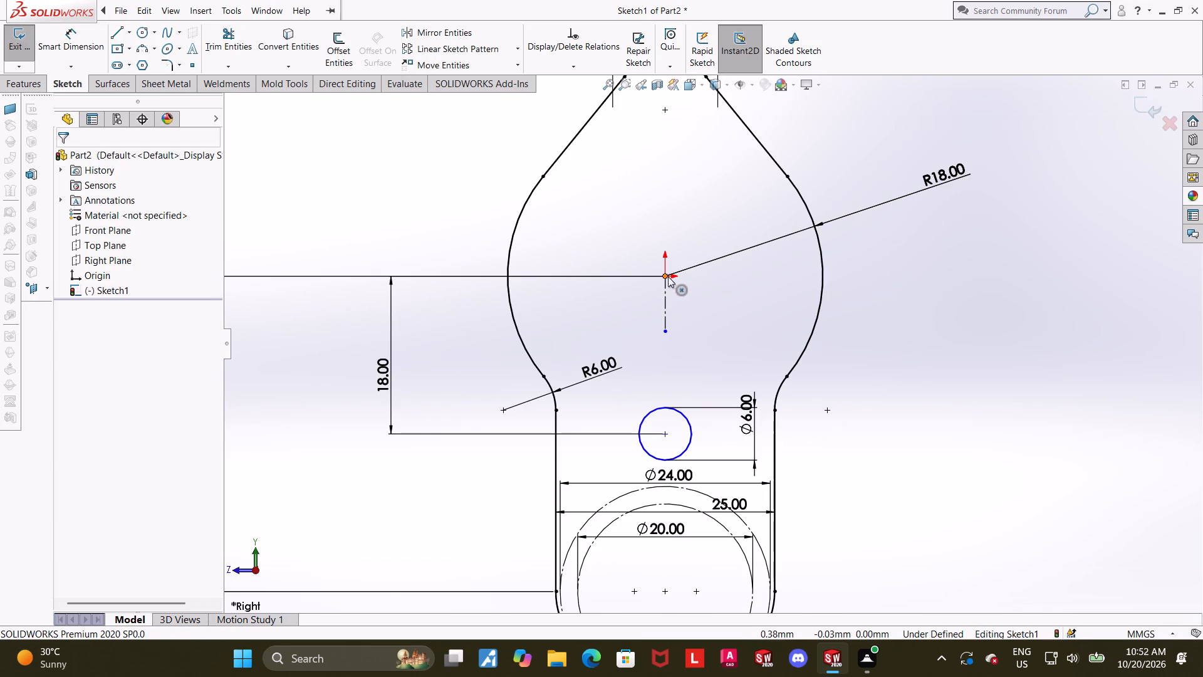
pyautogui.click(666, 276)
pyautogui.keyDown('ctrl'); pyautogui.click(668, 437); pyautogui.keyUp('ctrl')
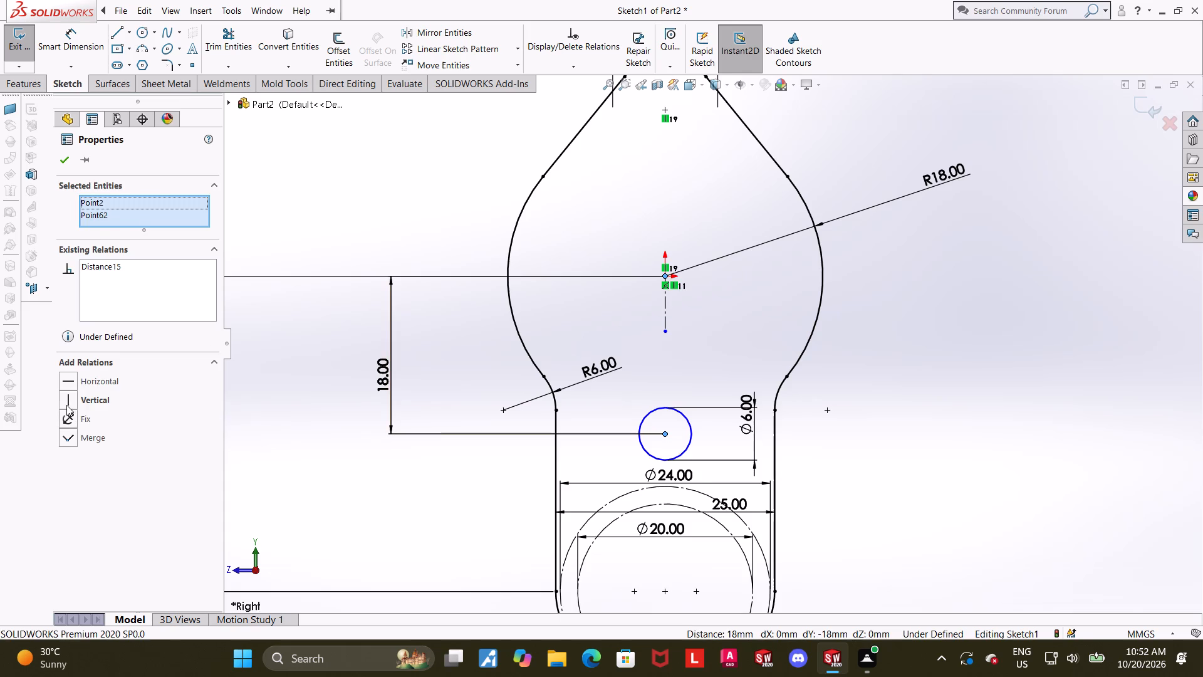
pyautogui.click(66, 405)
pyautogui.click(1121, 423)
pyautogui.scroll(2, 931, 399)
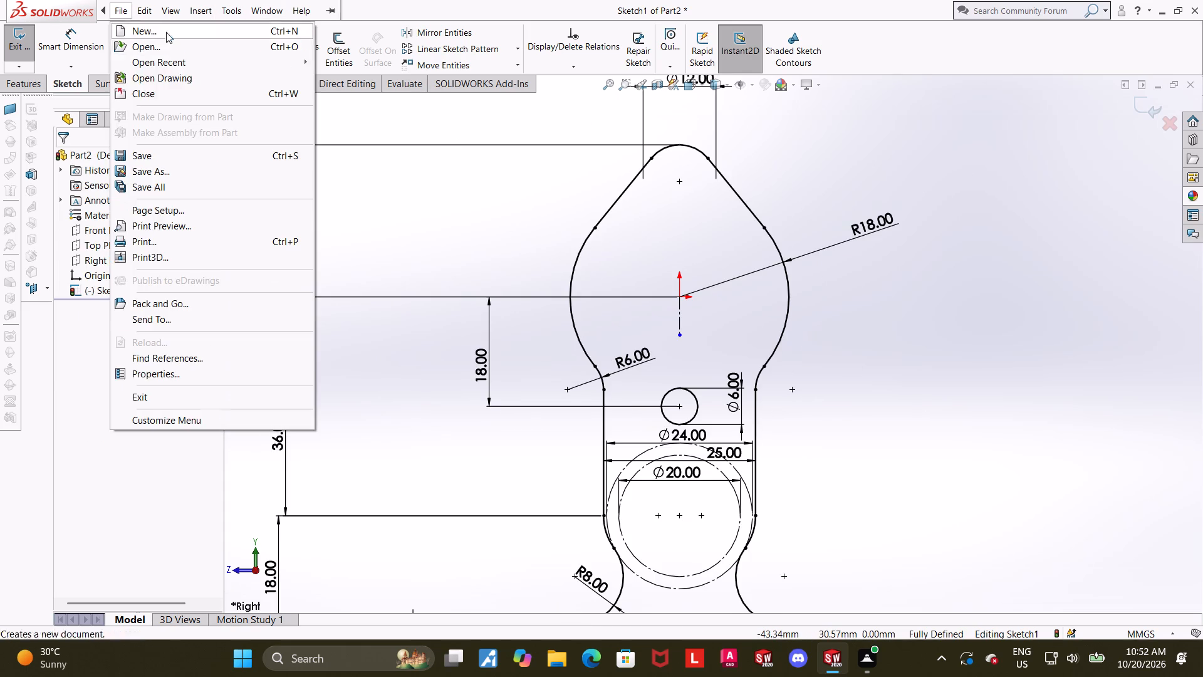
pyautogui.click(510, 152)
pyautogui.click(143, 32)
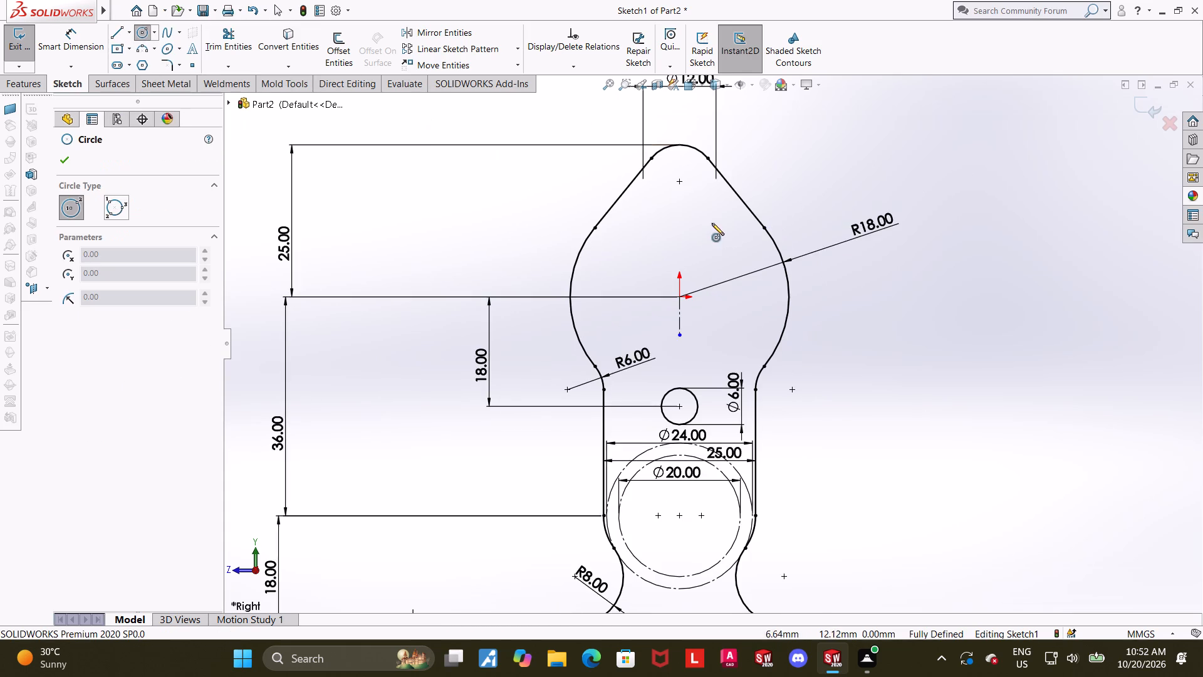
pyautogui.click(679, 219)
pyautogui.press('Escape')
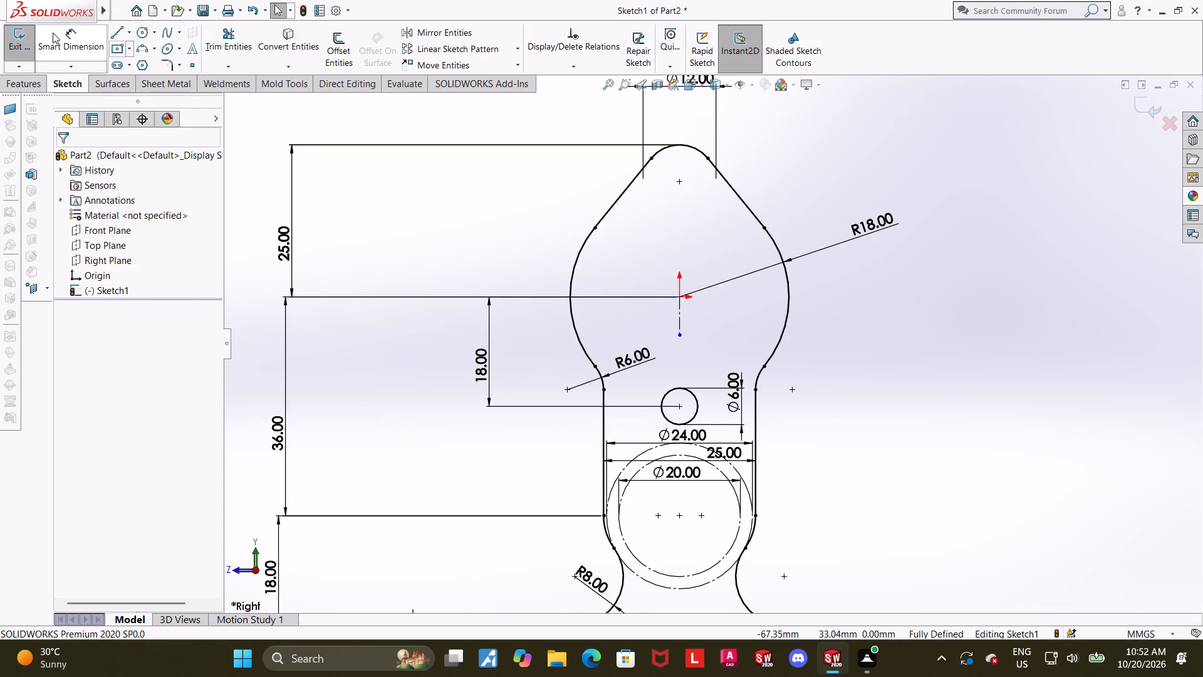
# Sketch a second circle about 6.3 mm in diameter inside the profile, centered about 8.7 mm above the origin.
pyautogui.click(140, 31)
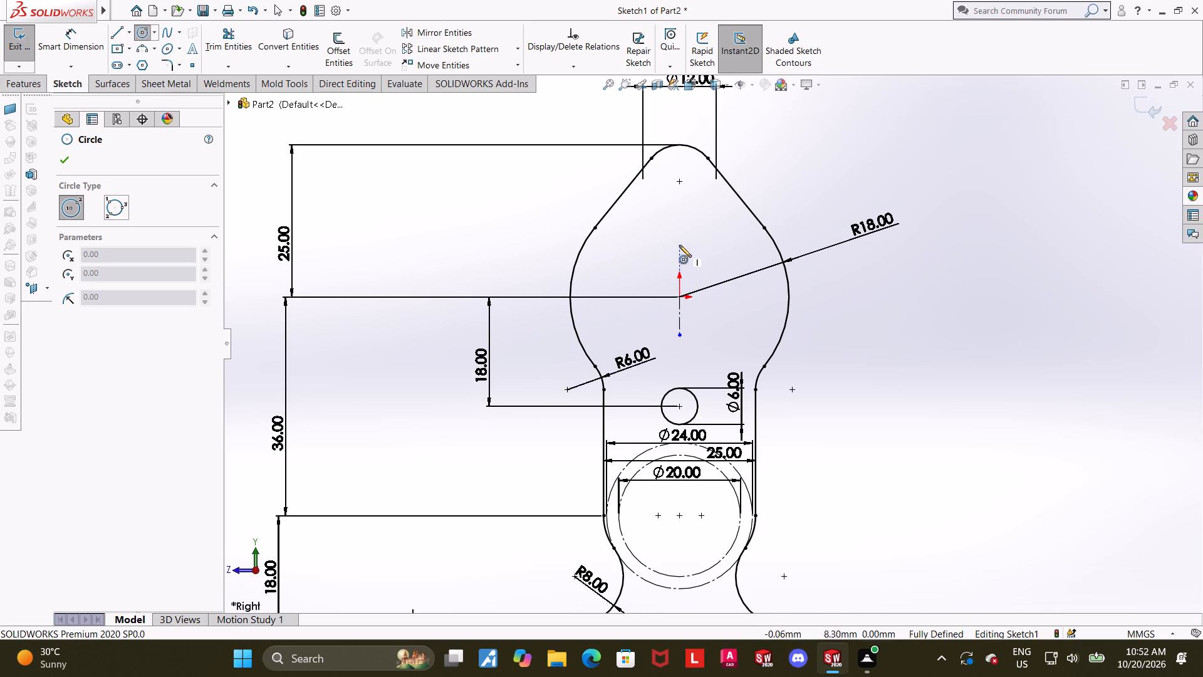
pyautogui.click(679, 244)
pyautogui.click(697, 236)
pyautogui.press('Escape')
pyautogui.press('Escape')
pyautogui.press('Escape')
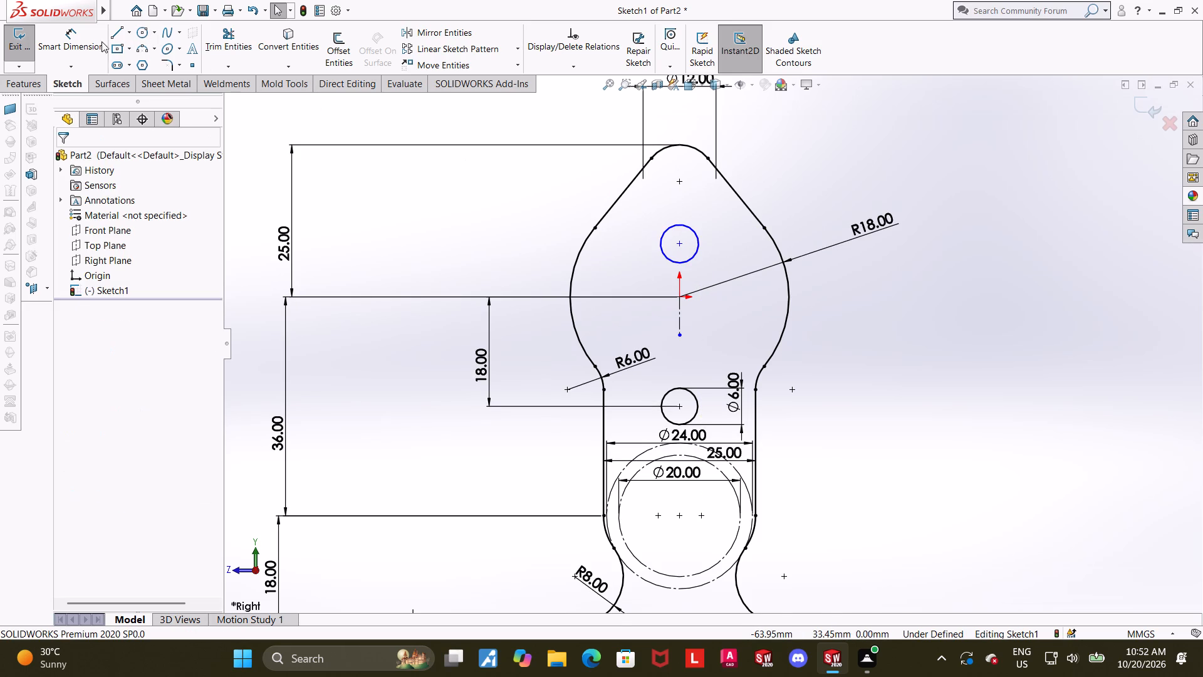
# Dimension the diameter of the circle above the origin as 6 mm.
pyautogui.click(67, 43)
pyautogui.click(668, 225)
pyautogui.click(670, 214)
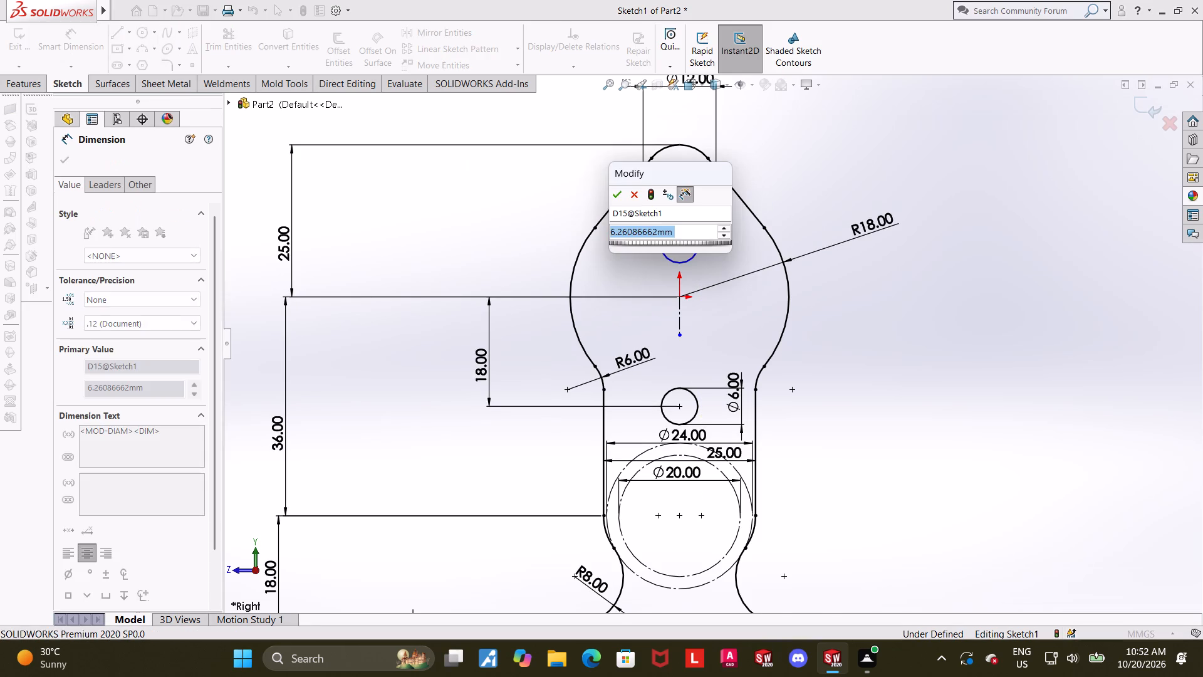
pyautogui.press('6')
pyautogui.press('Return')
pyautogui.press('Escape')
pyautogui.press('Escape')
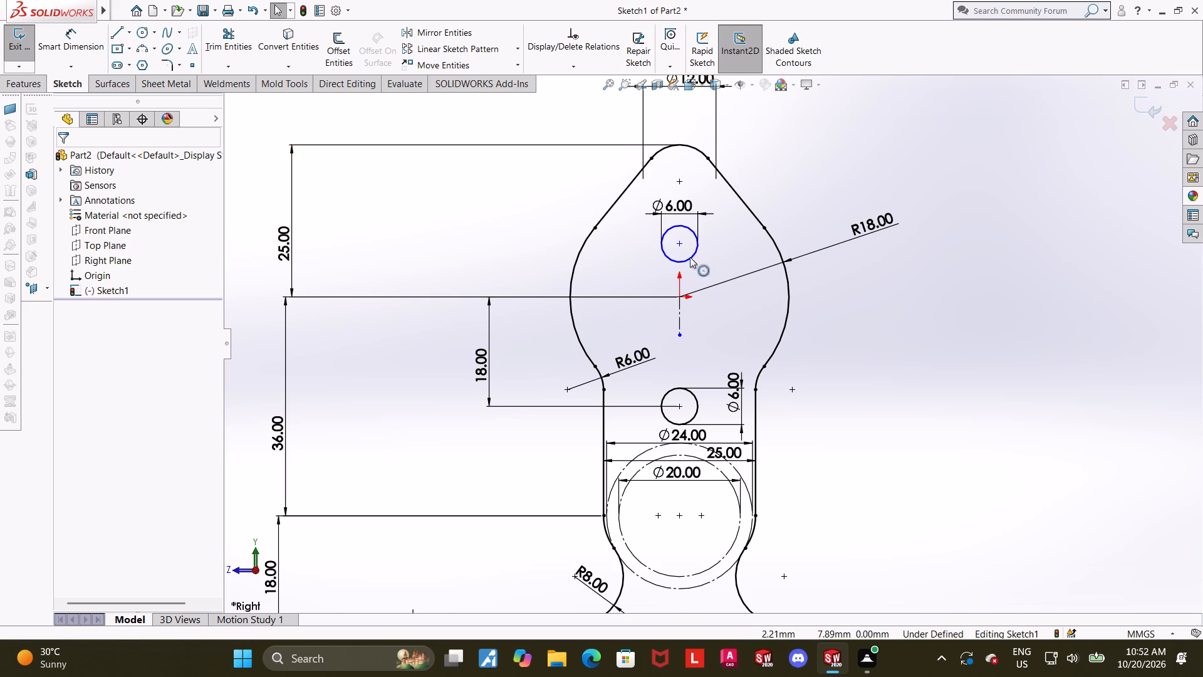
# Add a vertical relation between the origin and the center of the upper 6 mm circle.
pyautogui.click(679, 299)
pyautogui.keyDown('ctrl'); pyautogui.click(679, 244); pyautogui.keyUp('ctrl')
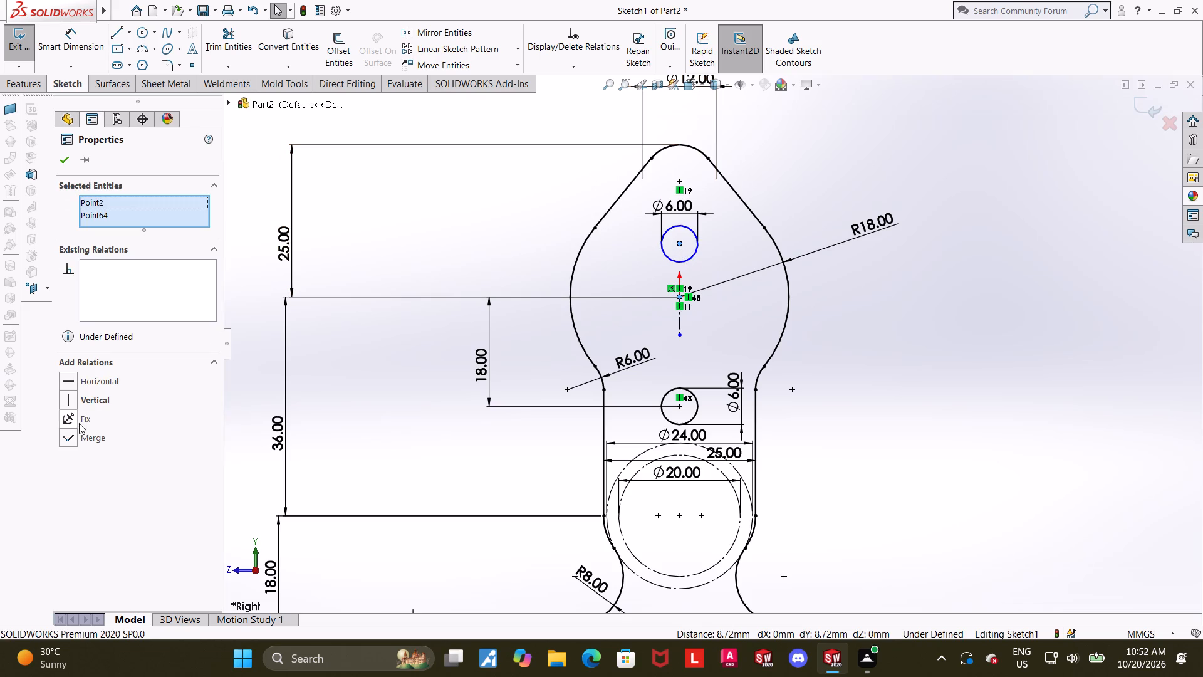
pyautogui.click(70, 402)
# Dimension the vertical distance from the origin up to the upper circle's center as 18 mm.
pyautogui.click(75, 39)
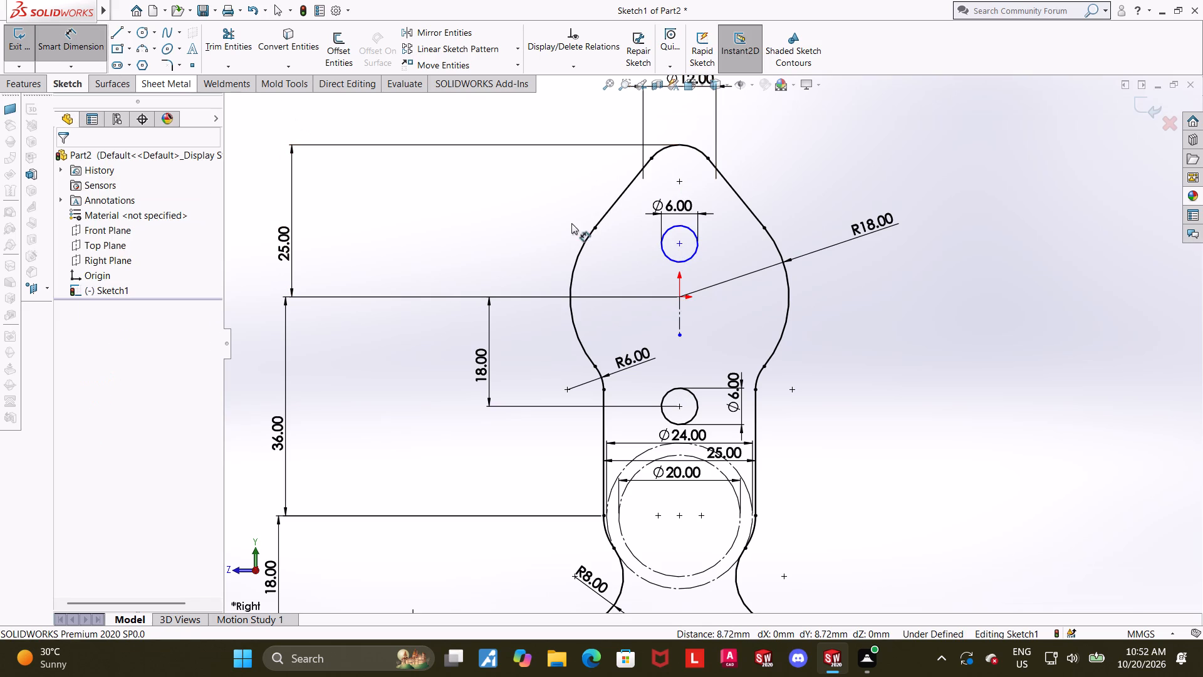
pyautogui.click(679, 295)
pyautogui.click(679, 246)
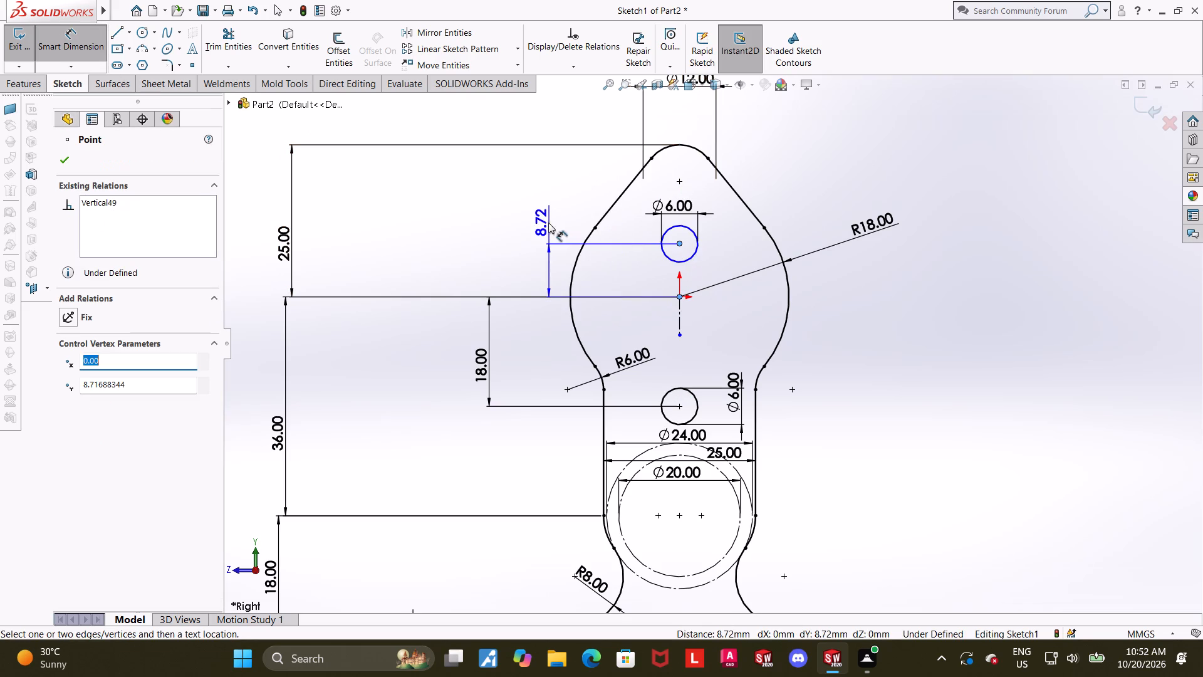
pyautogui.click(531, 223)
pyautogui.write('18')
pyautogui.press('Return')
pyautogui.press('Escape')
pyautogui.press('Escape')
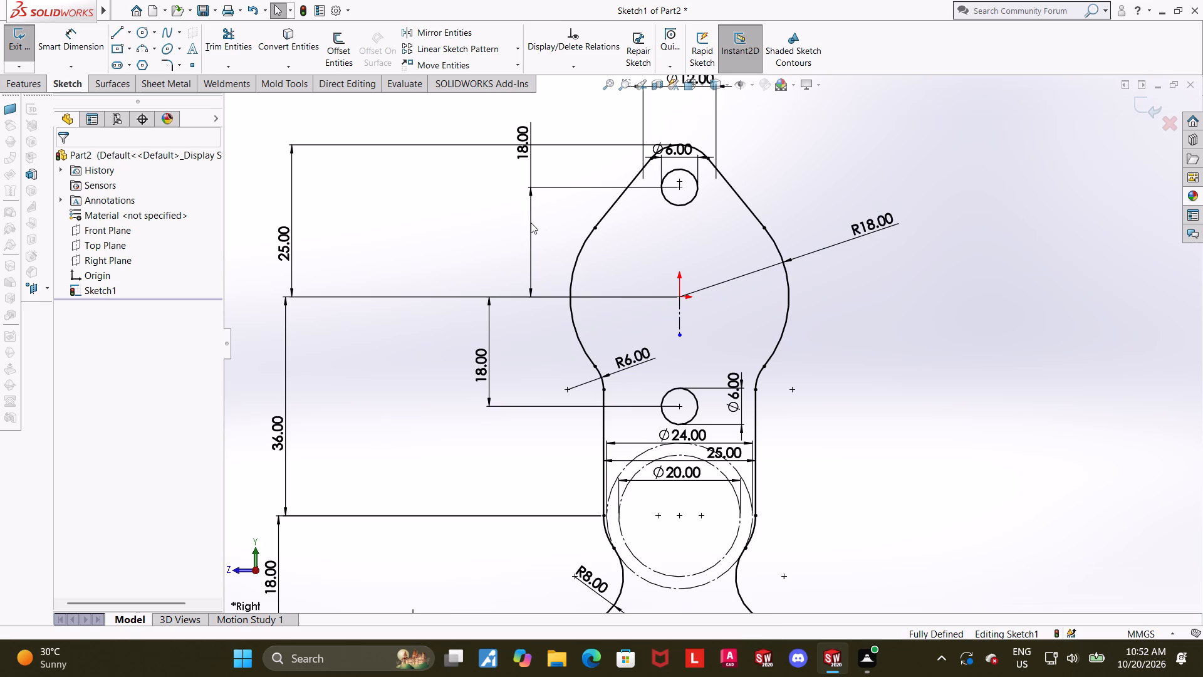
pyautogui.click(949, 308)
# Examine the upper hole's center against the rounded tip arc's center, and check the rest of the profile and the lower hole.
pyautogui.scroll(-4, 733, 194)
pyautogui.scroll(-3, 640, 216)
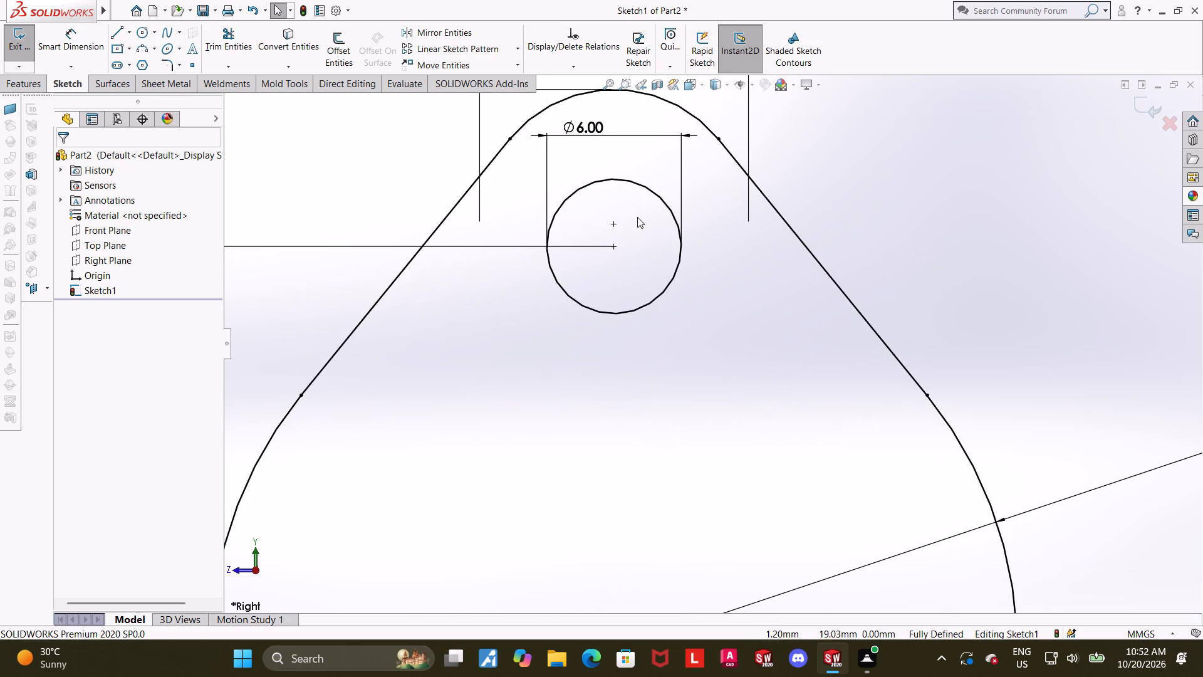
pyautogui.scroll(5, 750, 247)
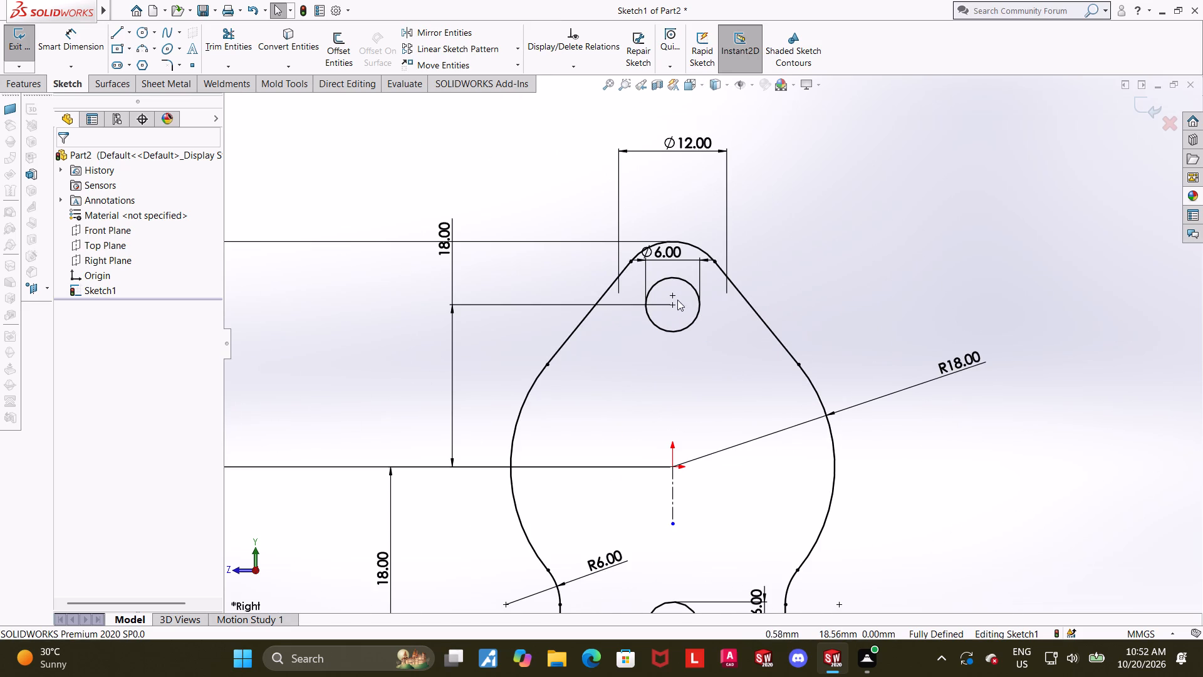
pyautogui.click(674, 295)
pyautogui.click(905, 309)
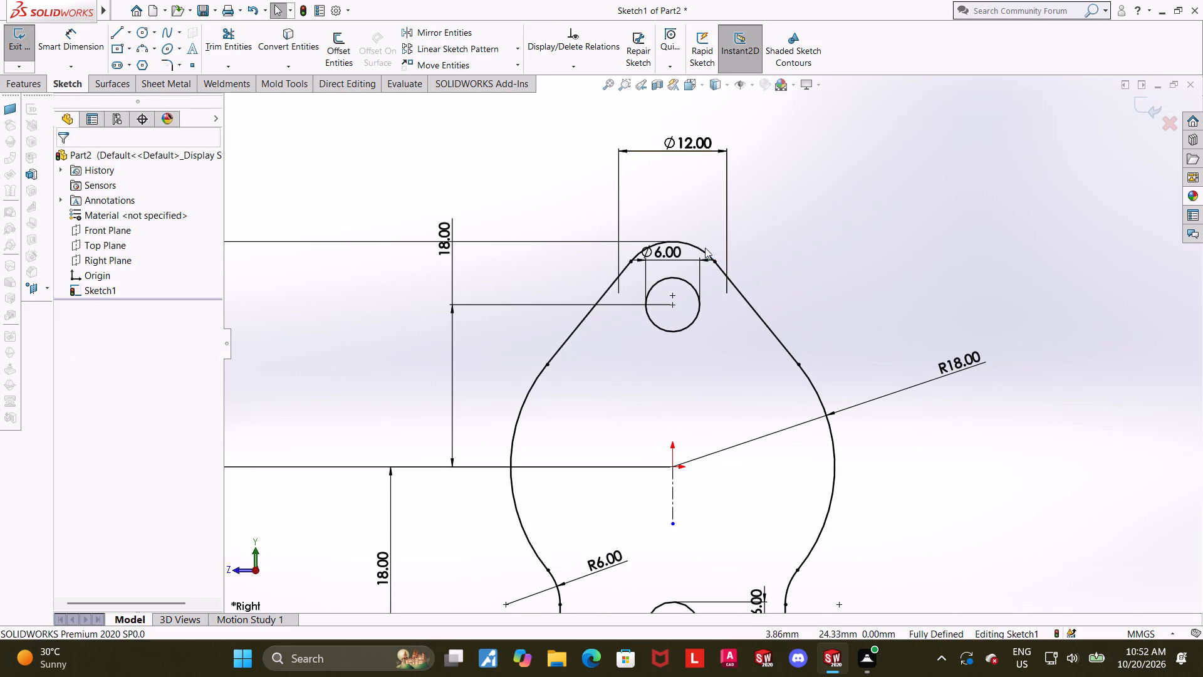
pyautogui.click(695, 248)
pyautogui.scroll(-2, 798, 312)
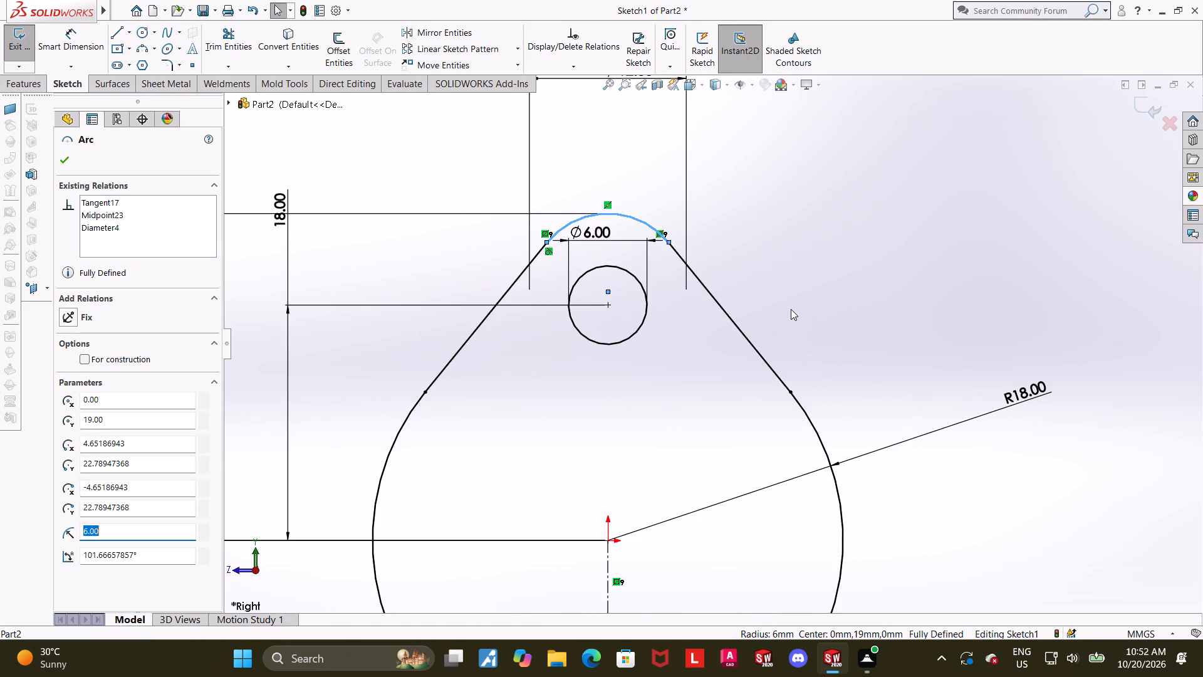
pyautogui.scroll(6, 796, 309)
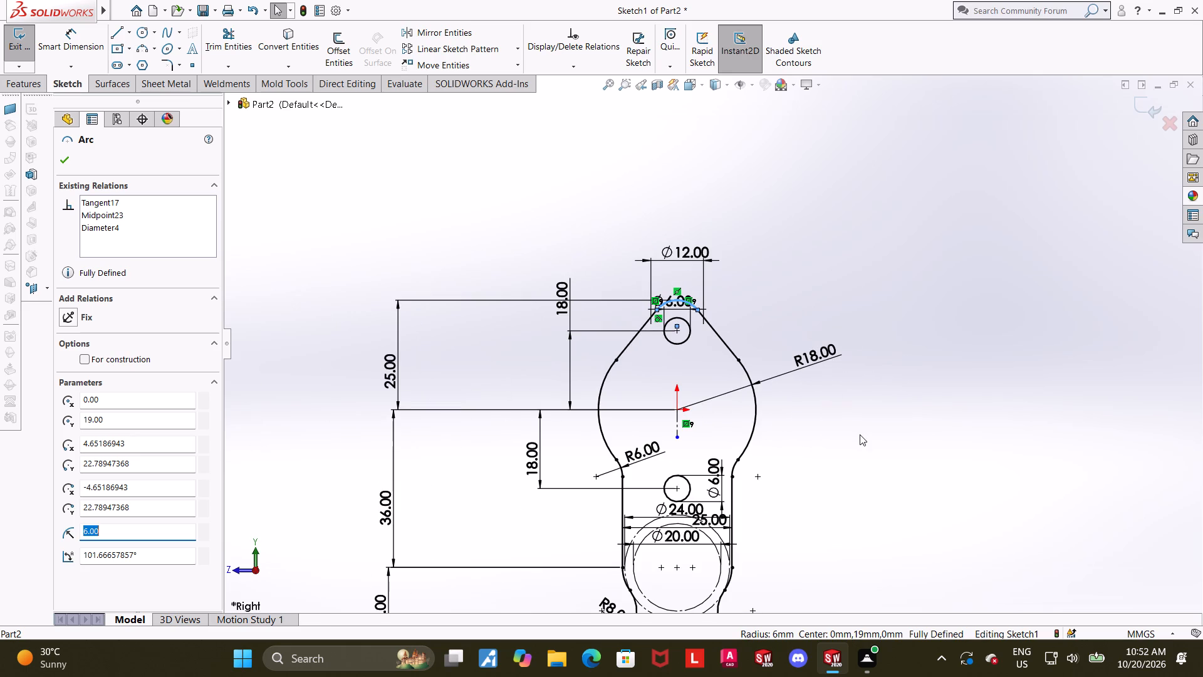
pyautogui.press('Escape')
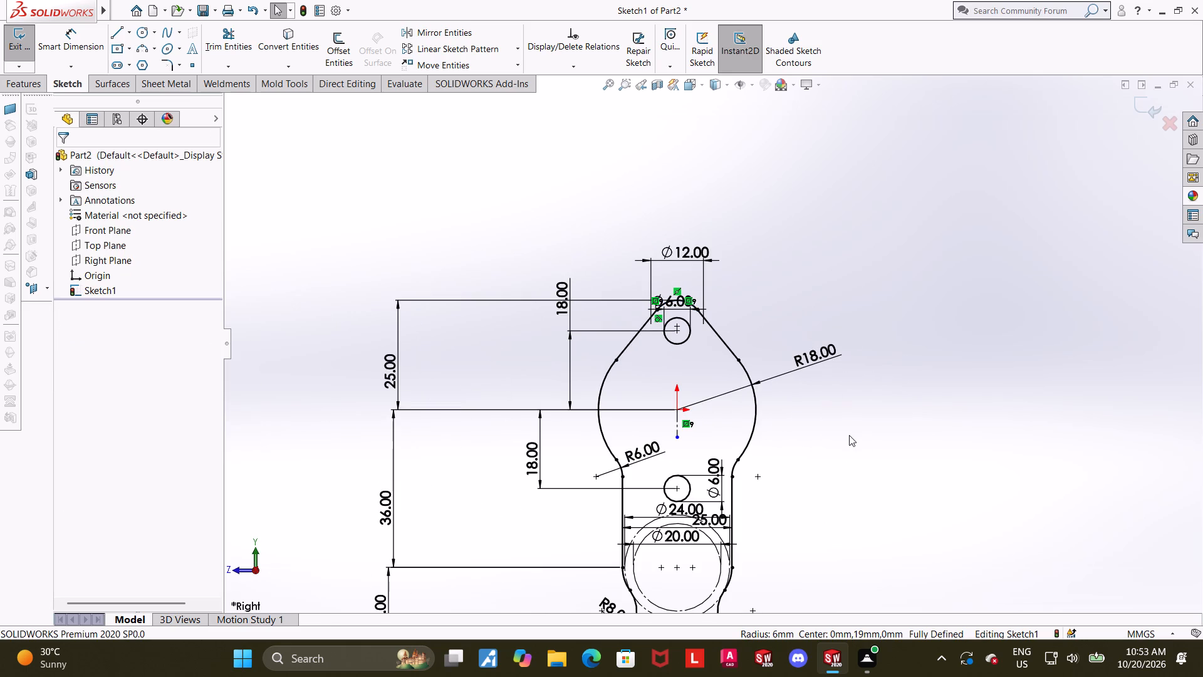
pyautogui.press('Escape')
pyautogui.scroll(2, 849, 435)
pyautogui.scroll(2, 815, 499)
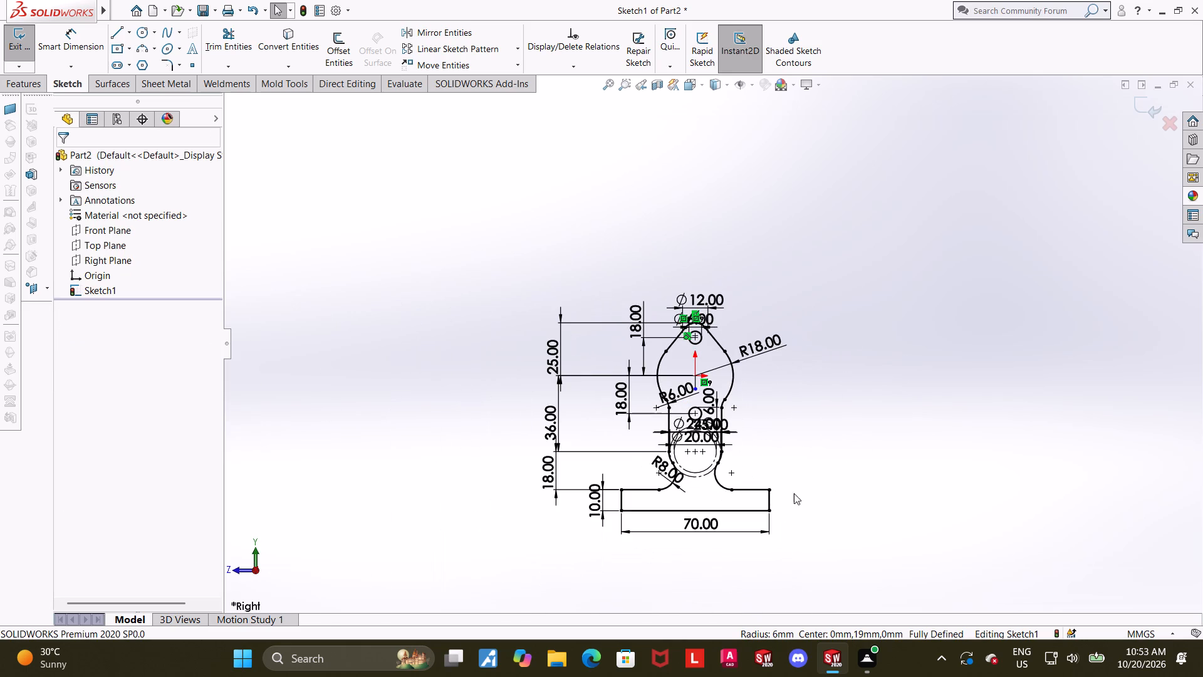
pyautogui.scroll(-1, 785, 493)
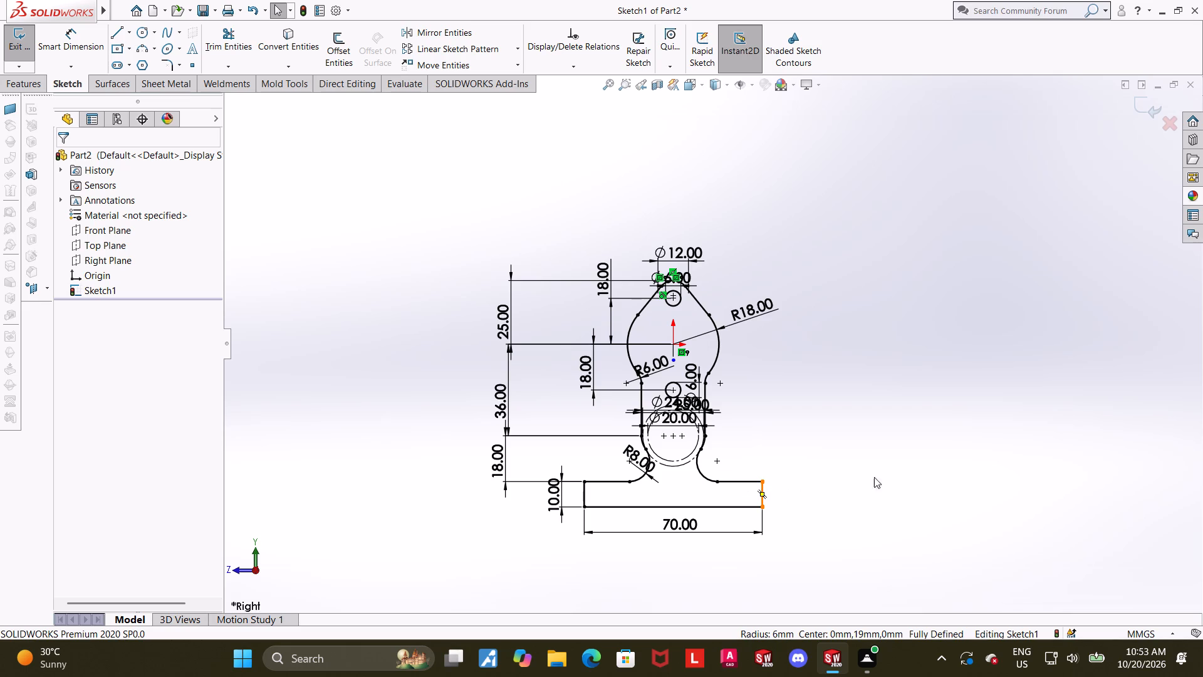
pyautogui.scroll(-5, 741, 387)
pyautogui.scroll(-3, 538, 390)
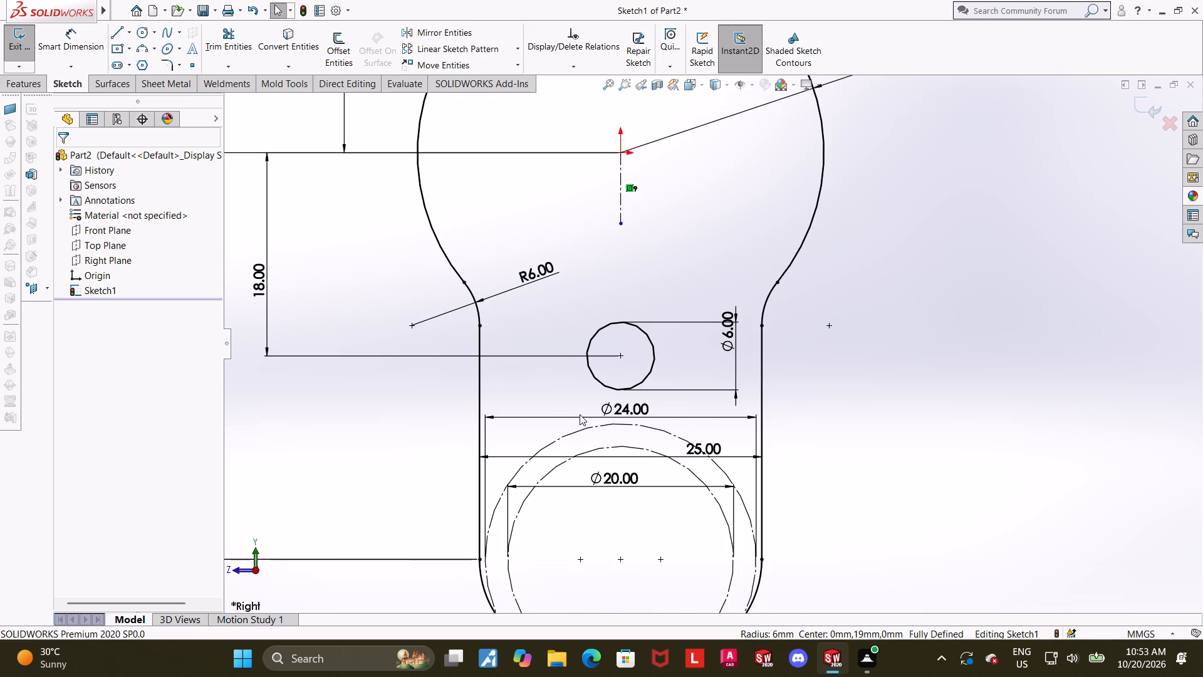
# Exit the finished profile sketch, keeping its geometry and dimensions.
pyautogui.scroll(1, 808, 409)
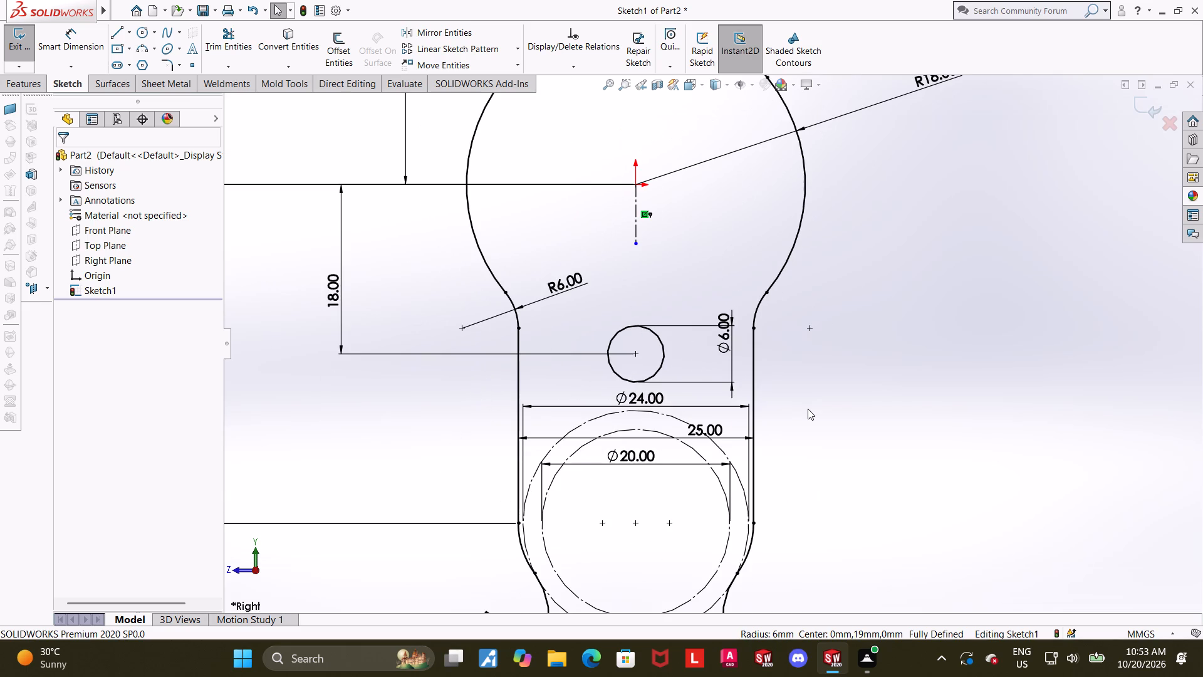
pyautogui.scroll(6, 808, 409)
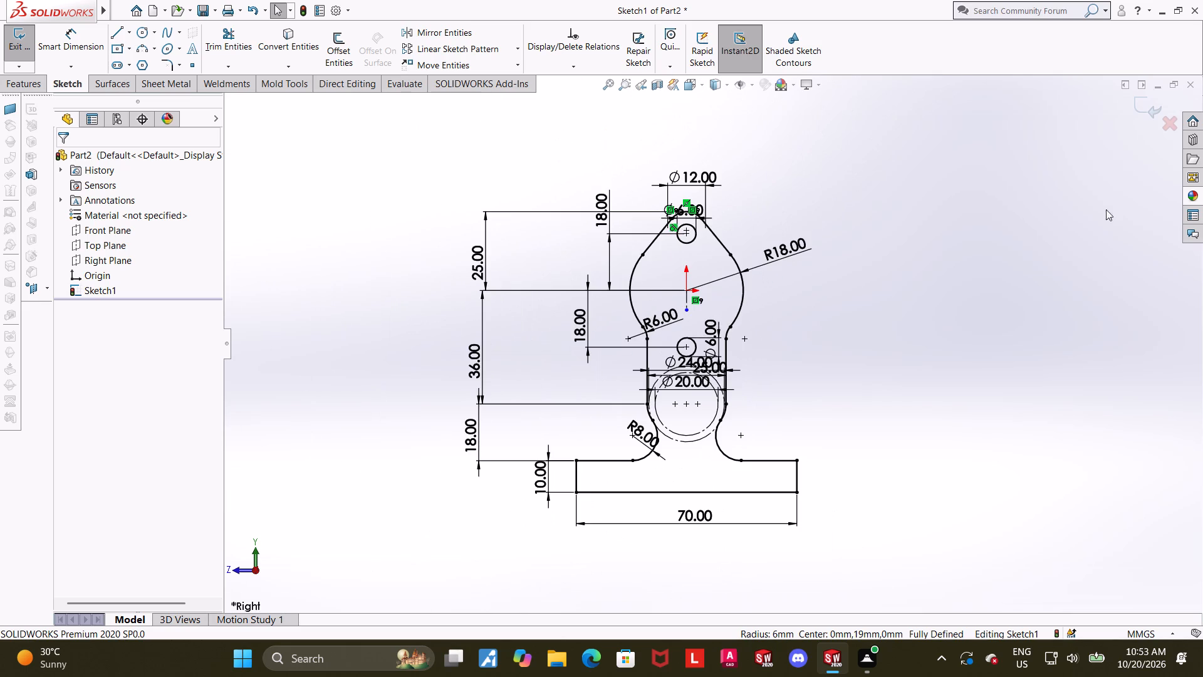
pyautogui.click(1148, 107)
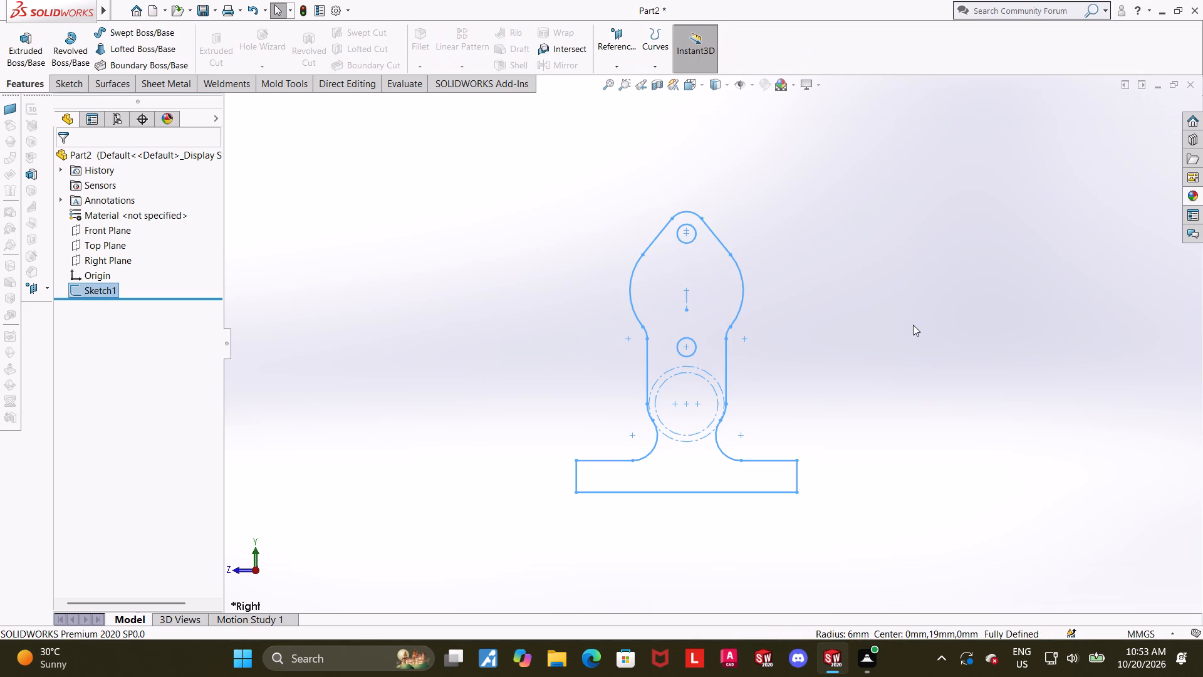
# Extrude the profile sketch as a solid boss from the sketch plane, blind in one direction, to a depth of 72 mm.
pyautogui.scroll(1, 913, 325)
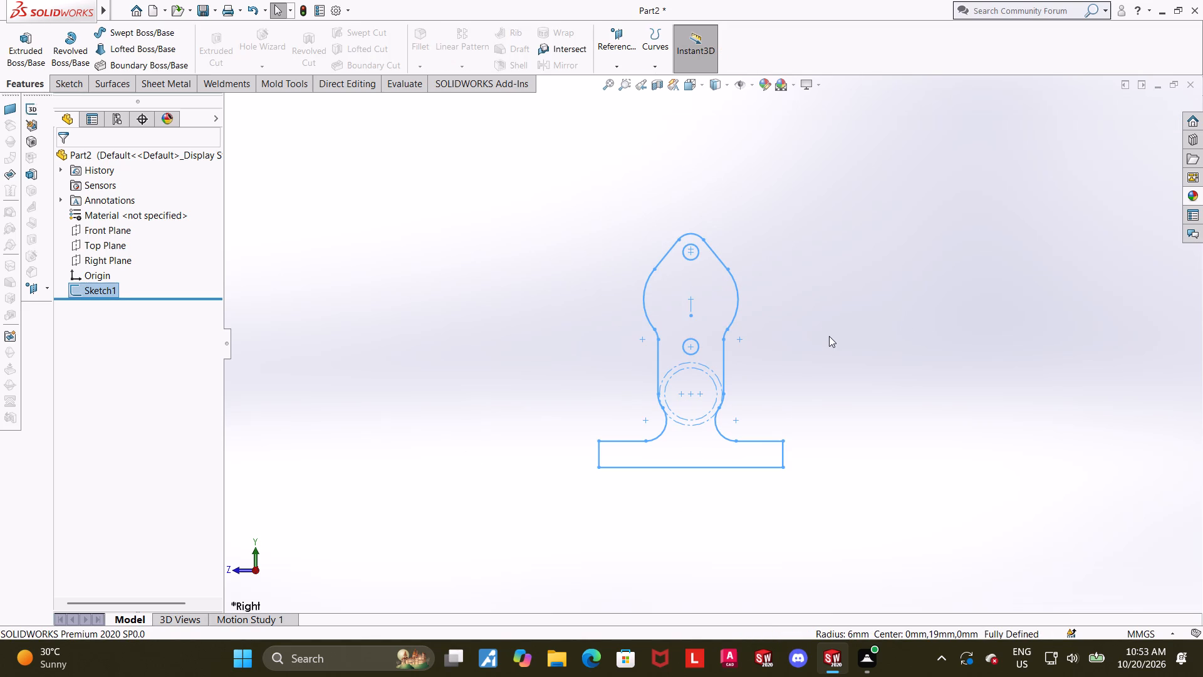
pyautogui.scroll(1, 829, 336)
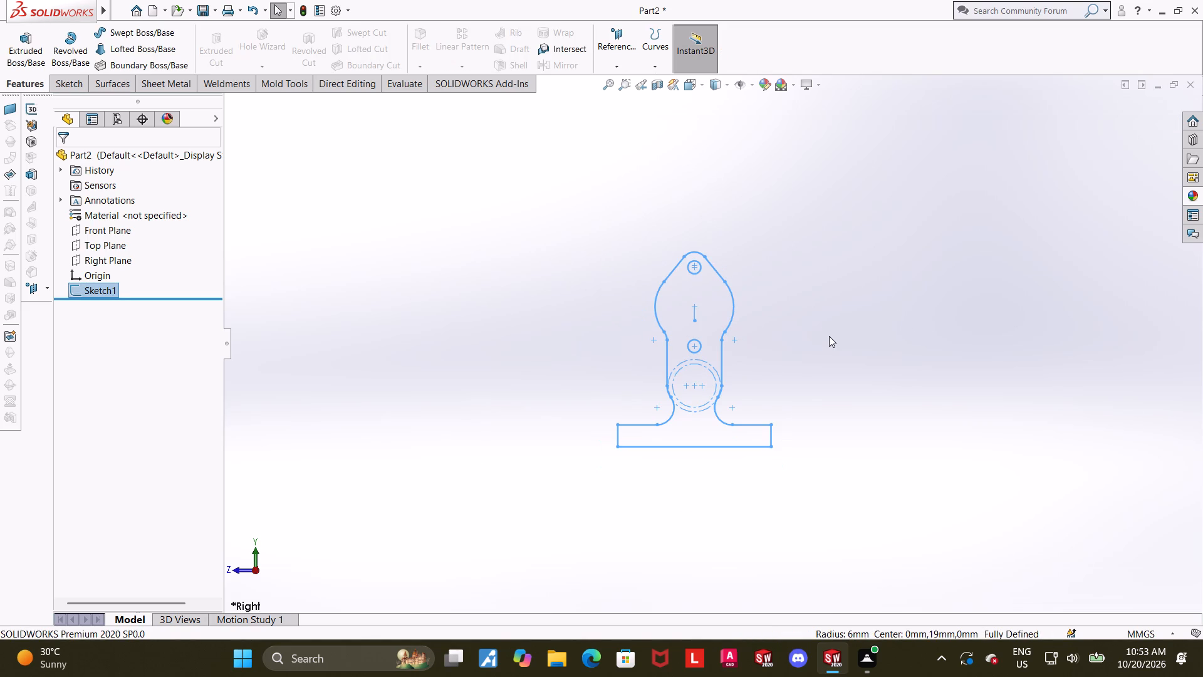
pyautogui.moveTo(827, 336); pyautogui.dragTo(801, 342, button='middle')
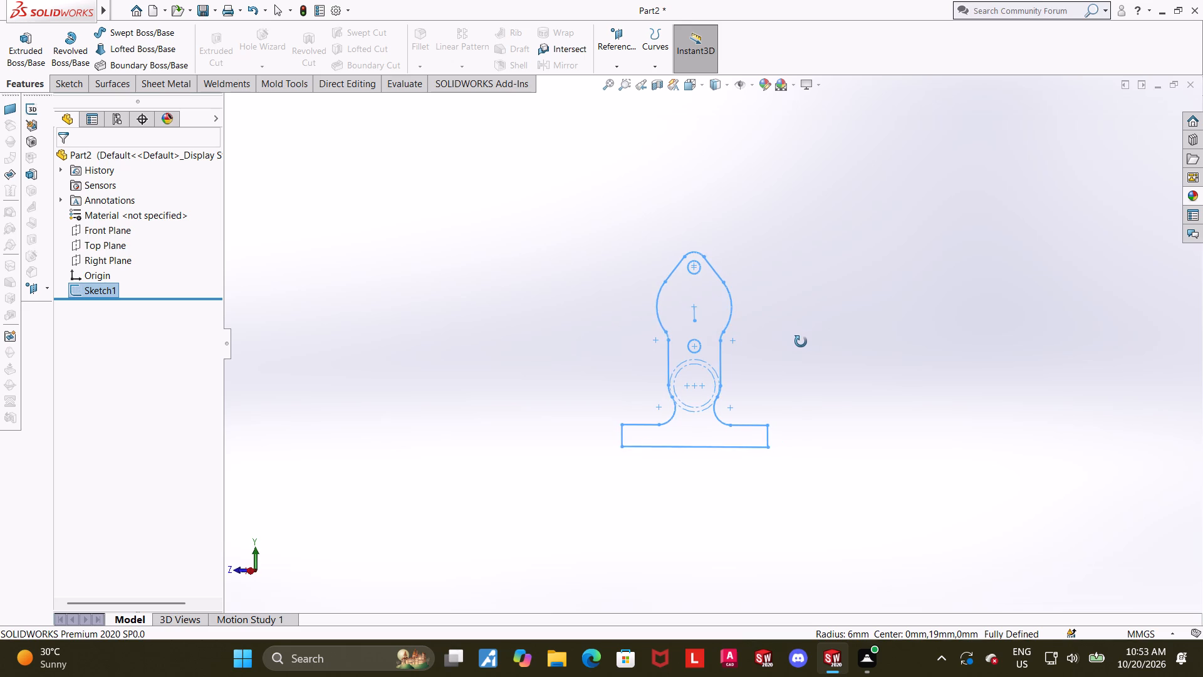
pyautogui.moveTo(801, 342); pyautogui.dragTo(779, 345, button='middle')
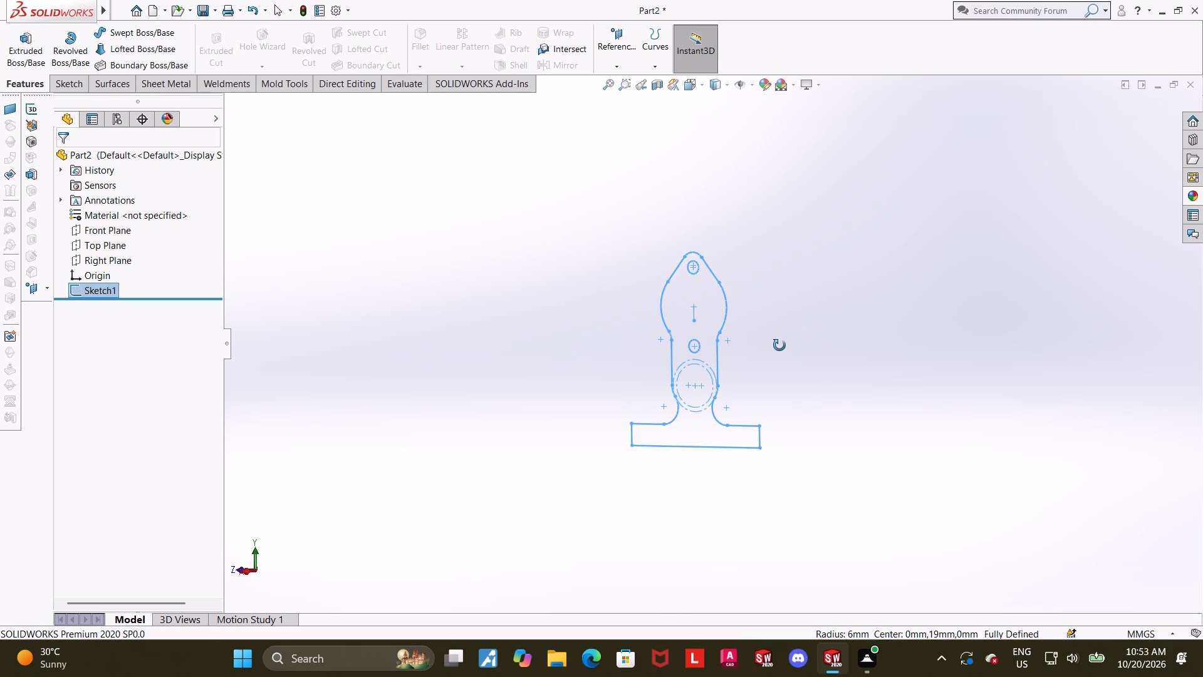
pyautogui.moveTo(779, 345); pyautogui.dragTo(766, 341, button='middle')
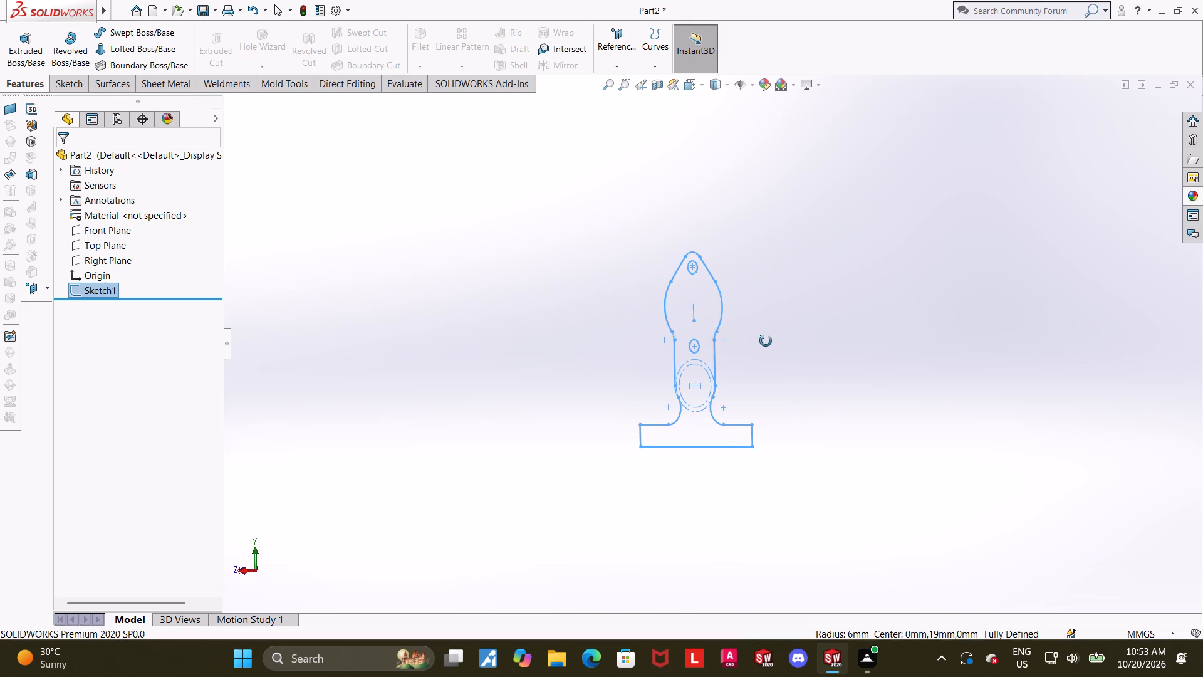
pyautogui.moveTo(766, 341); pyautogui.dragTo(767, 341, button='middle')
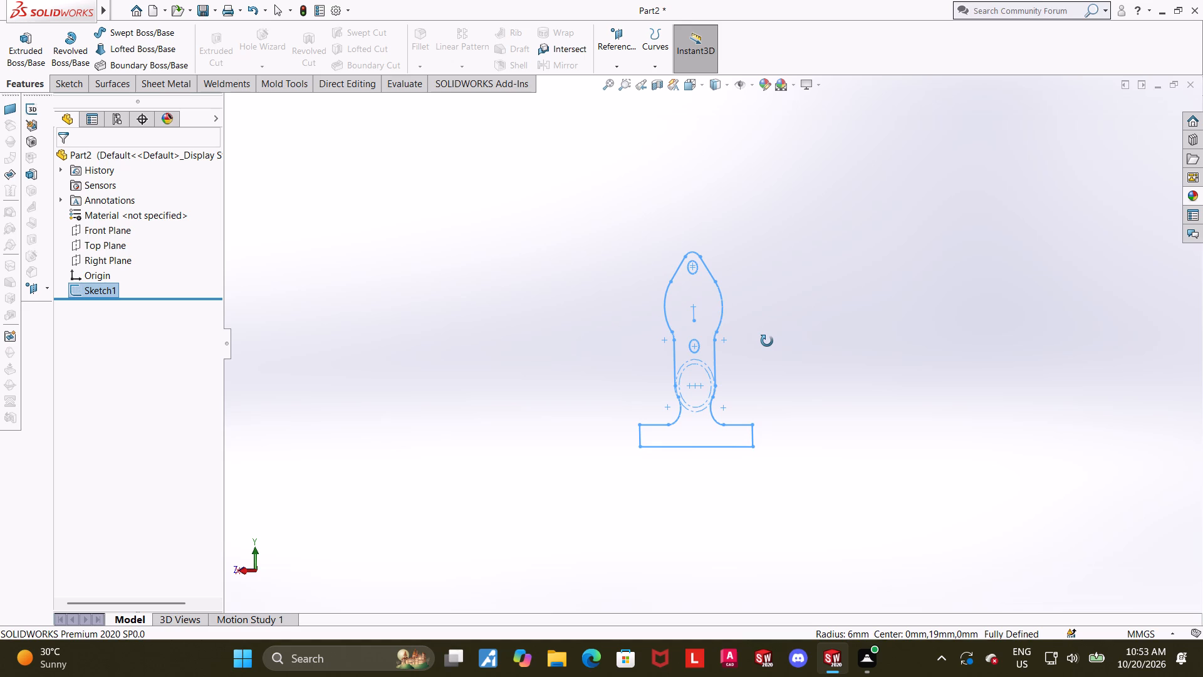
pyautogui.moveTo(767, 341); pyautogui.dragTo(777, 344, button='middle')
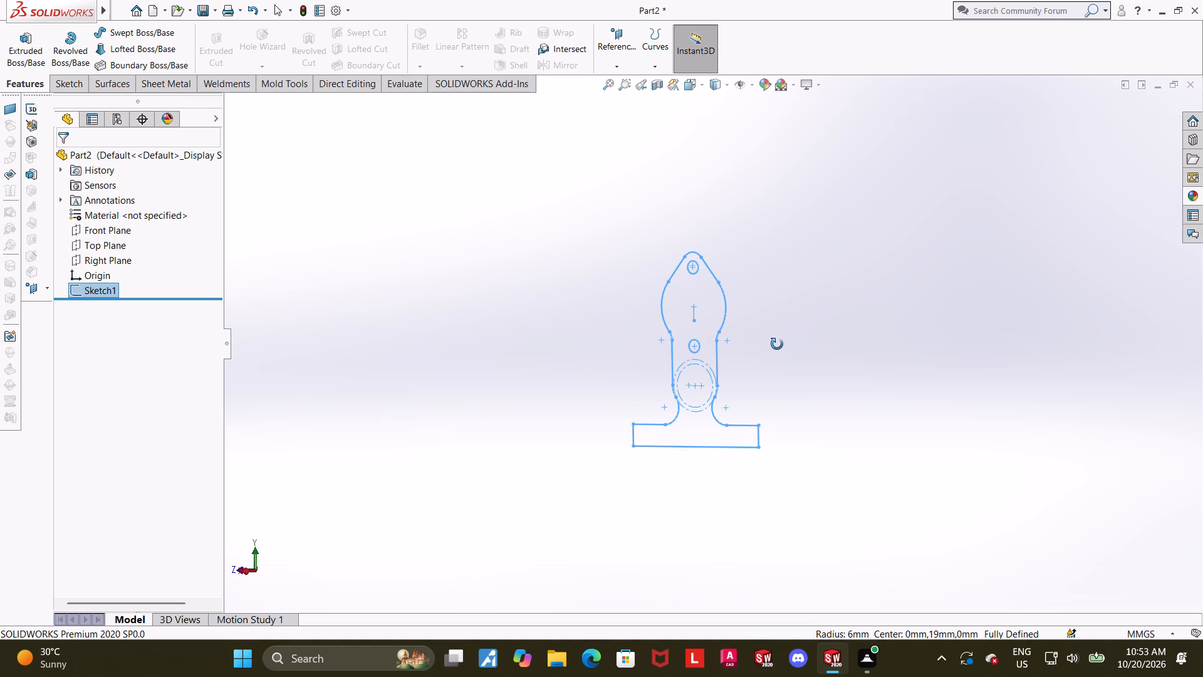
pyautogui.moveTo(777, 344); pyautogui.dragTo(760, 341, button='middle')
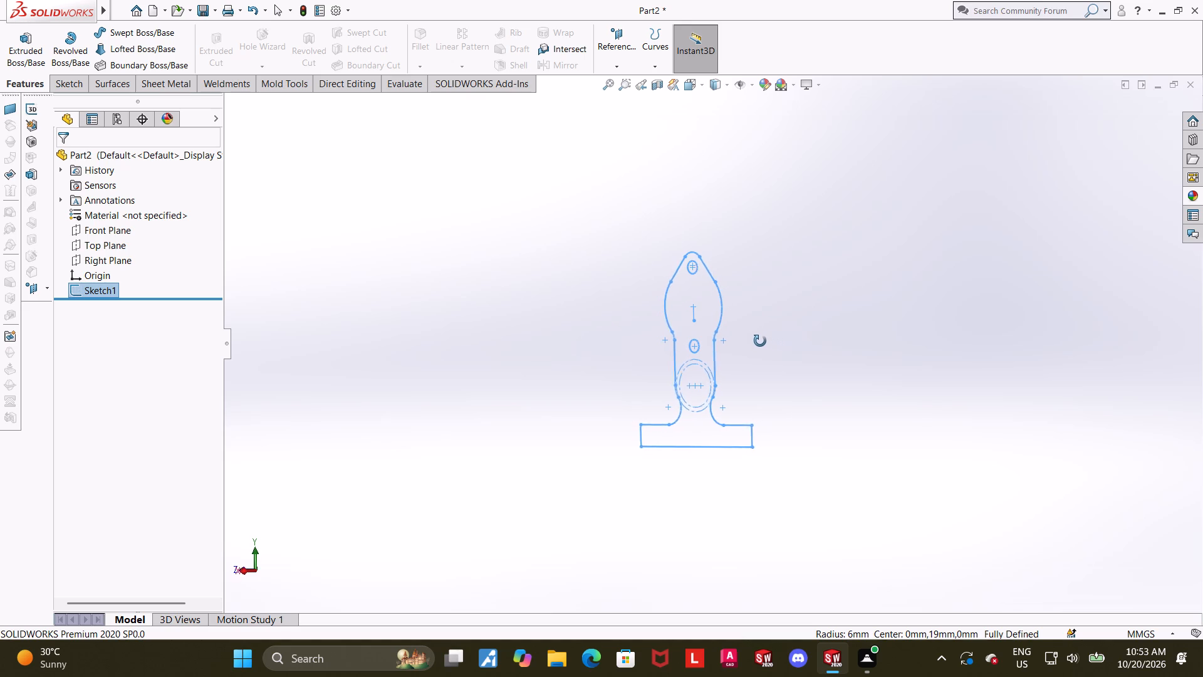
pyautogui.moveTo(760, 341); pyautogui.dragTo(763, 346, button='middle')
pyautogui.scroll(-2, 763, 346)
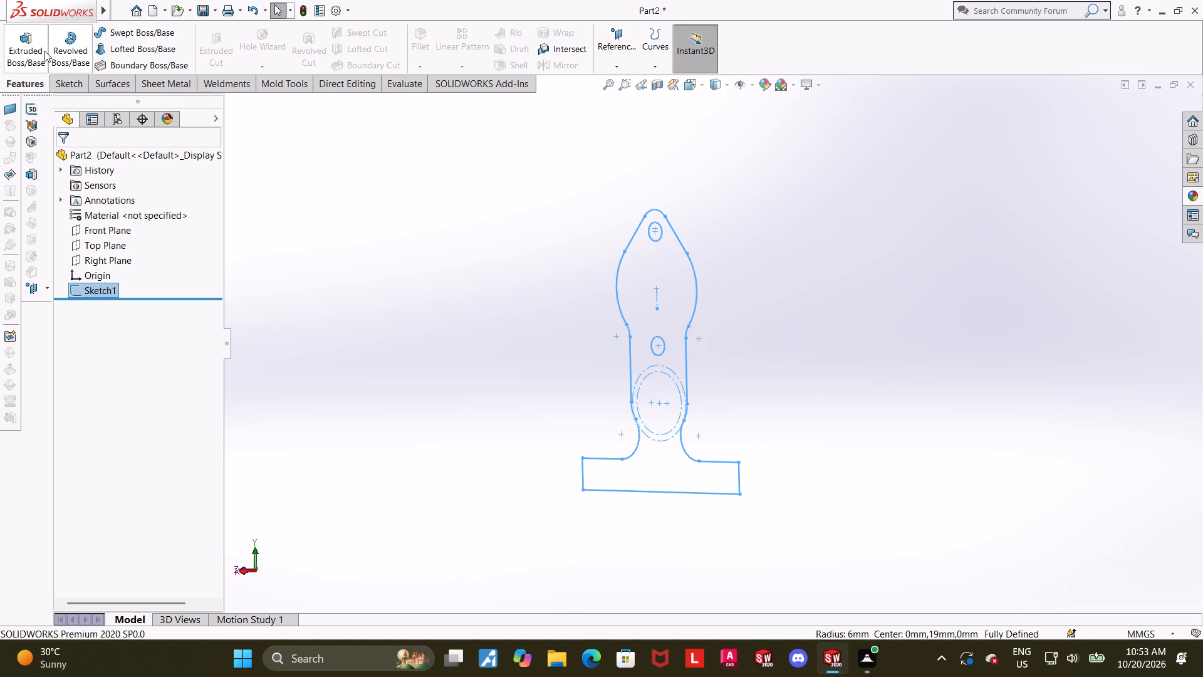
pyautogui.click(43, 49)
pyautogui.moveTo(415, 373); pyautogui.dragTo(400, 392, button='middle')
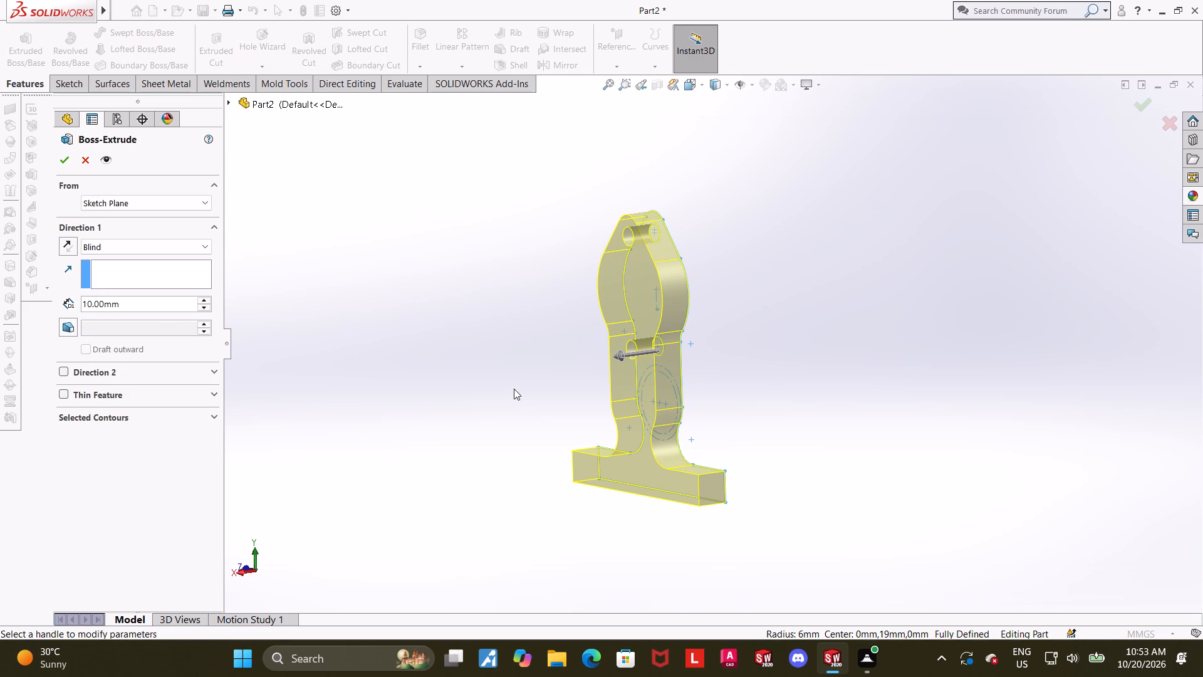
pyautogui.scroll(1, 620, 391)
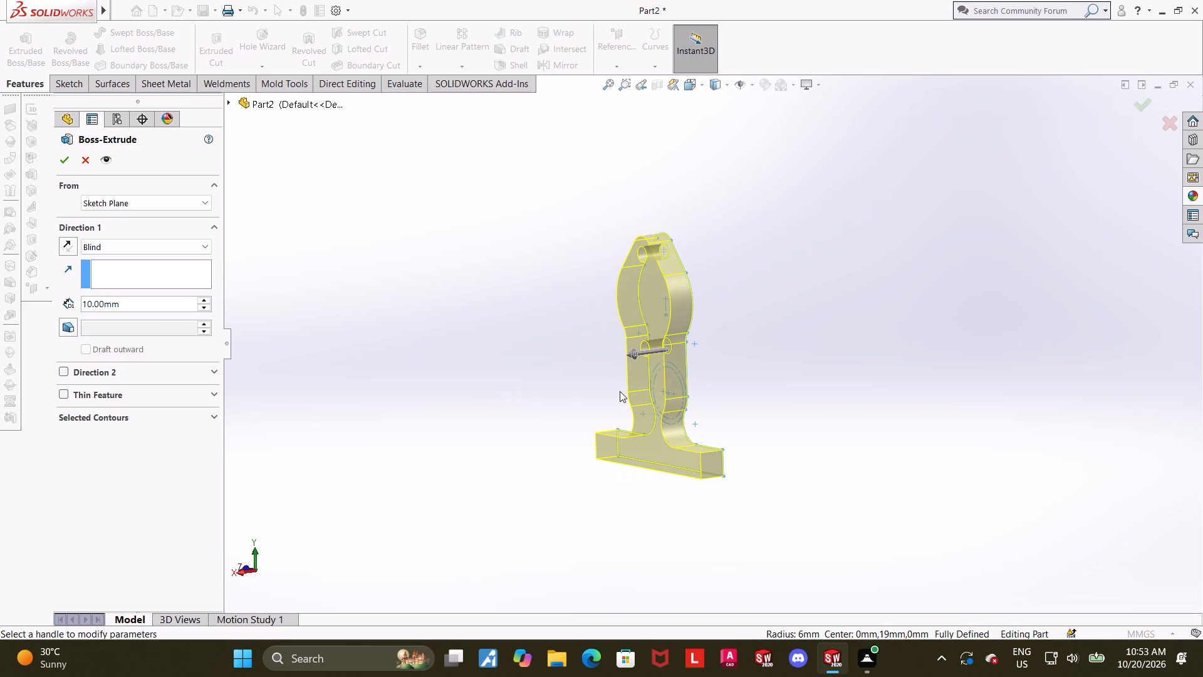
pyautogui.scroll(1, 620, 391)
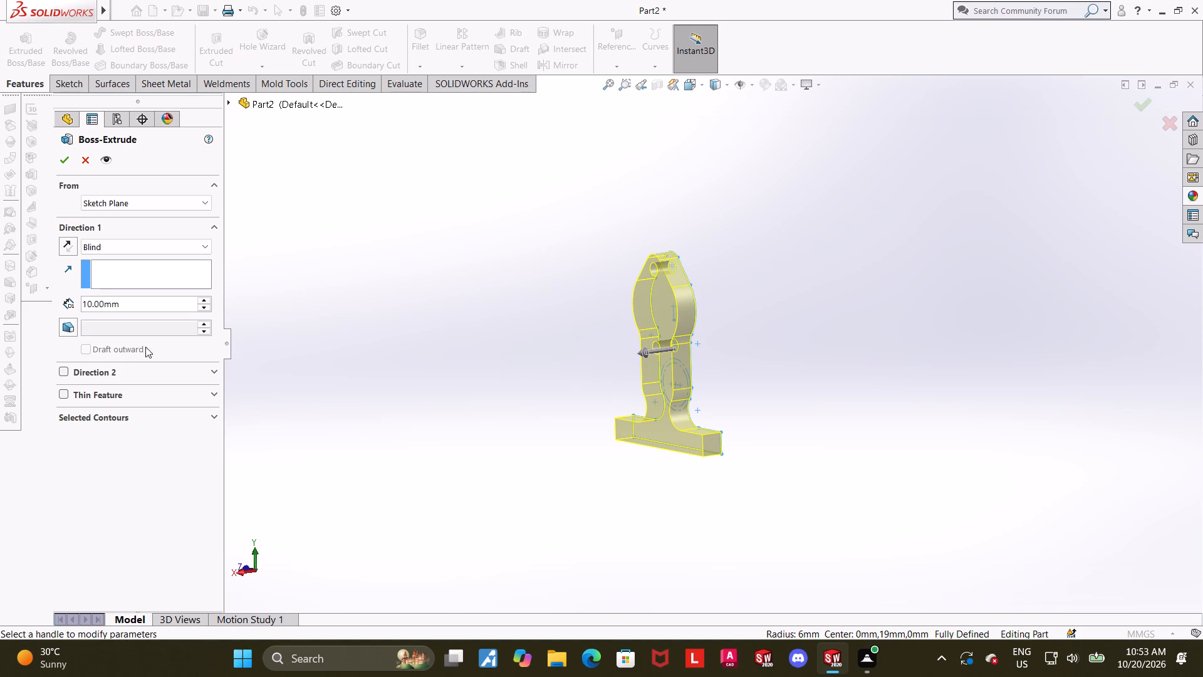
pyautogui.click(169, 298)
pyautogui.click(169, 303)
pyautogui.moveTo(160, 303); pyautogui.dragTo(0, 297)
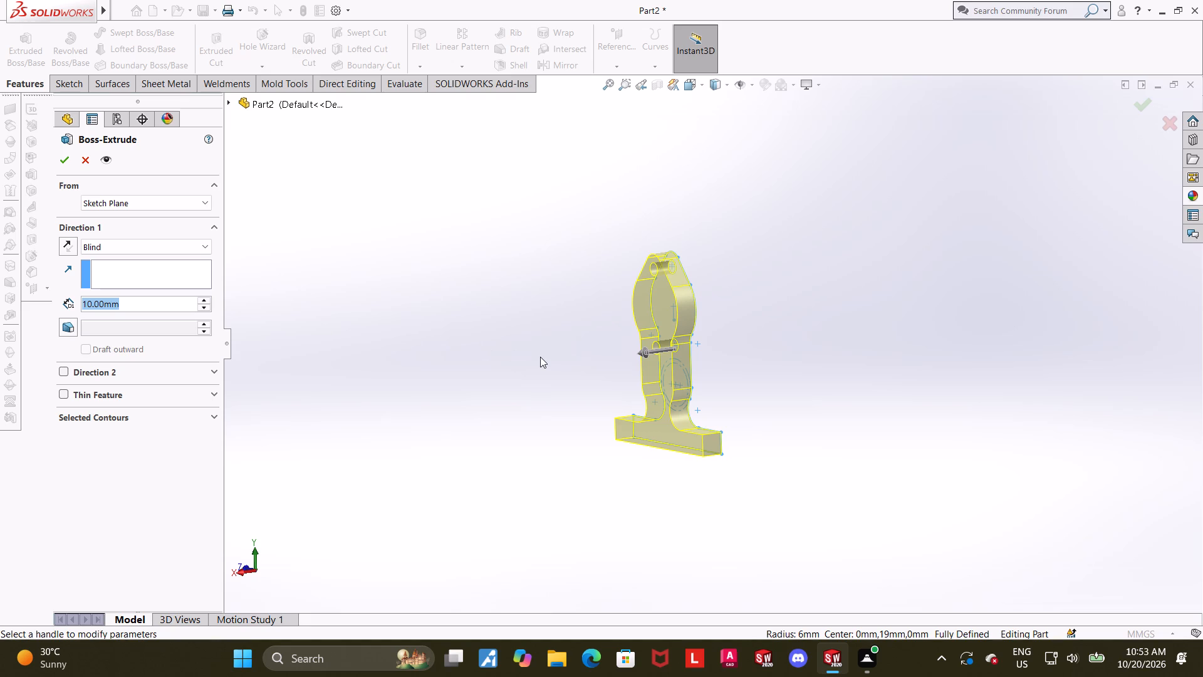
pyautogui.write('72')
pyautogui.press('Return')
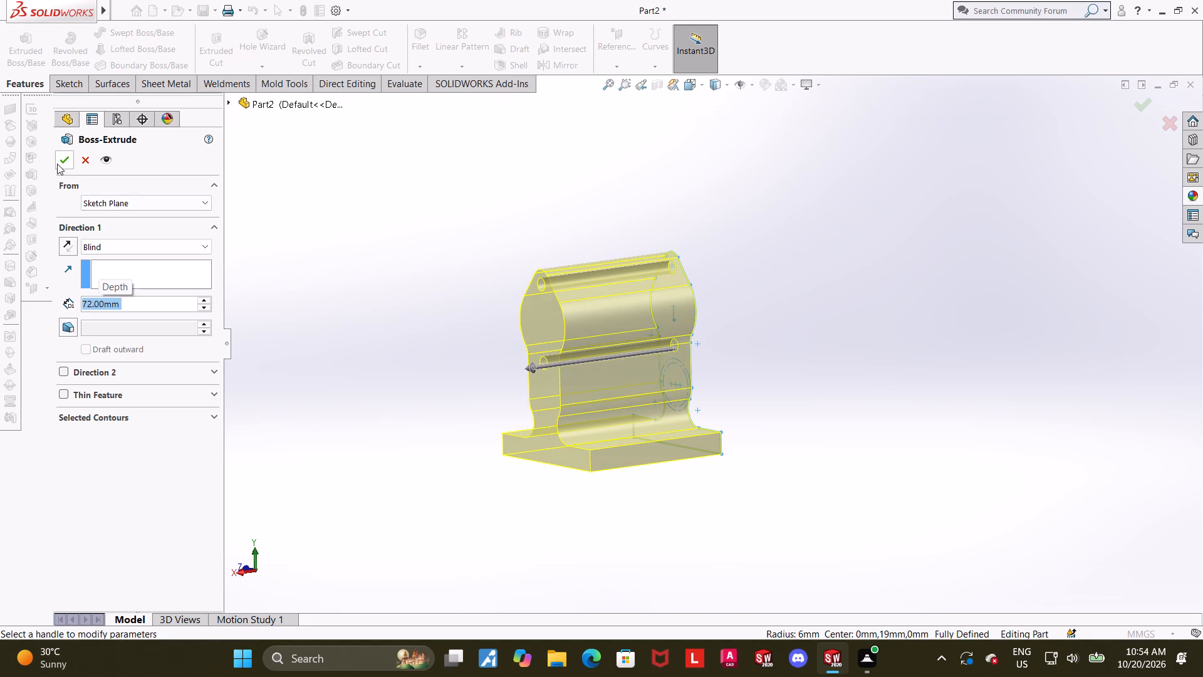
pyautogui.click(57, 162)
pyautogui.click(876, 439)
# Examine the extruded body from several angles, checking its end face, the two holes, the side faces and the base.
pyautogui.moveTo(821, 402); pyautogui.dragTo(851, 407, button='middle')
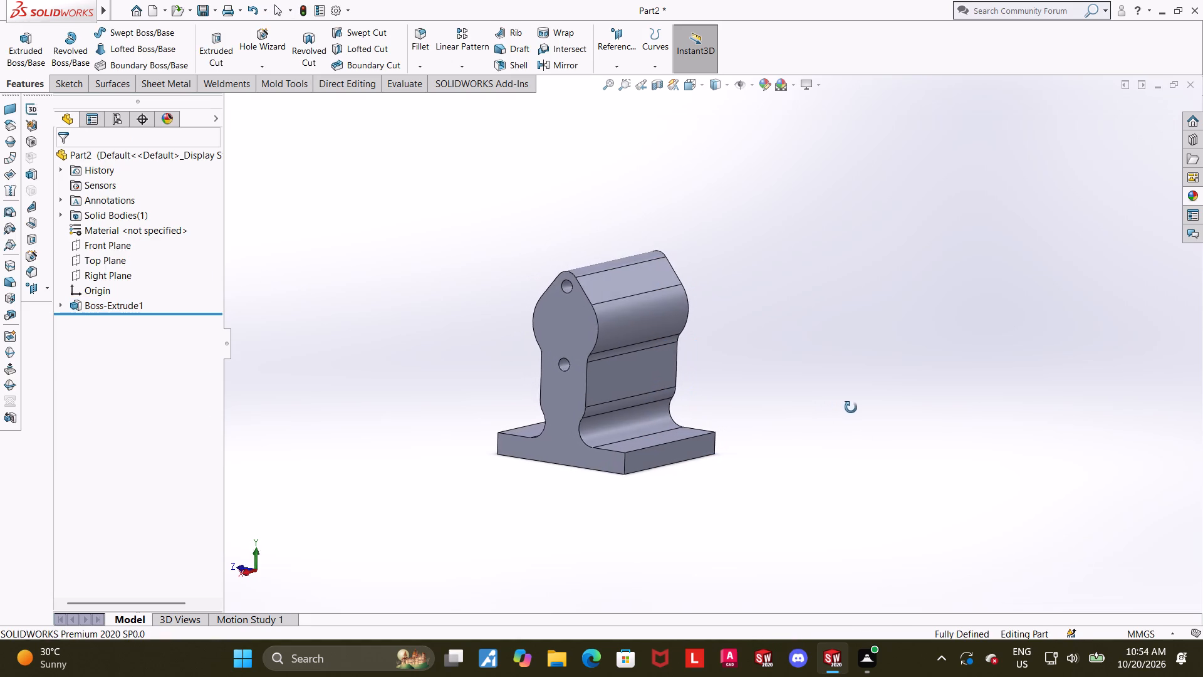
pyautogui.moveTo(851, 407); pyautogui.dragTo(836, 407, button='middle')
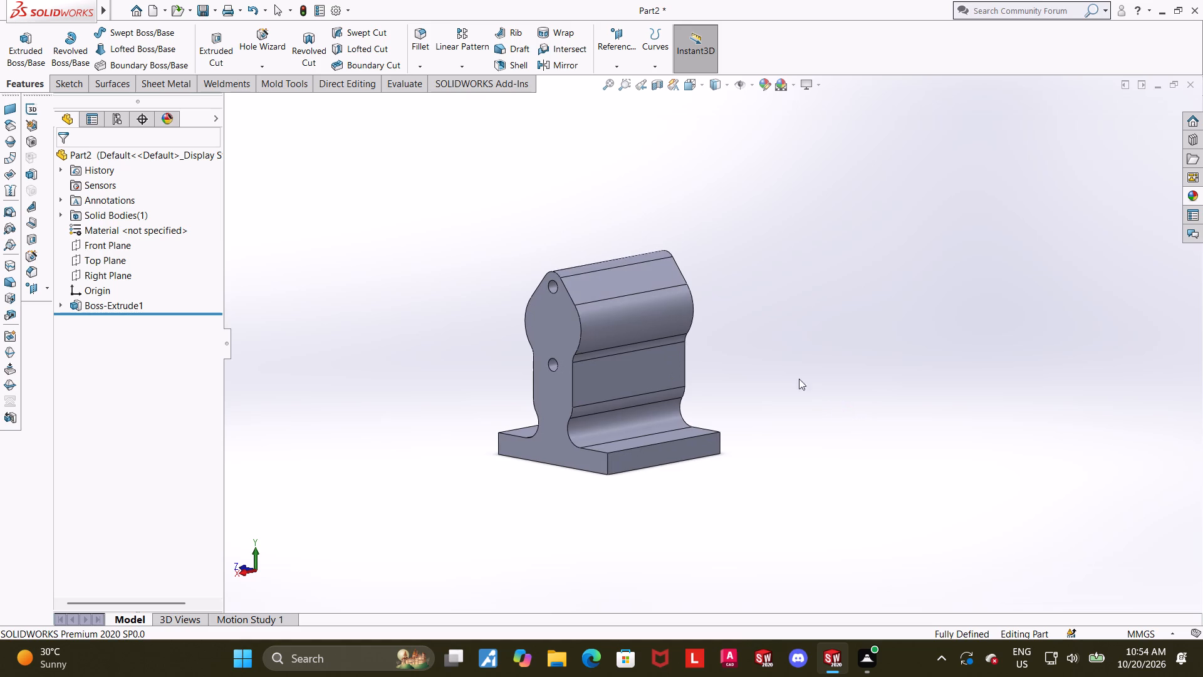
pyautogui.scroll(2, 755, 357)
pyautogui.scroll(-3, 748, 340)
pyautogui.moveTo(875, 362); pyautogui.dragTo(865, 362, button='middle')
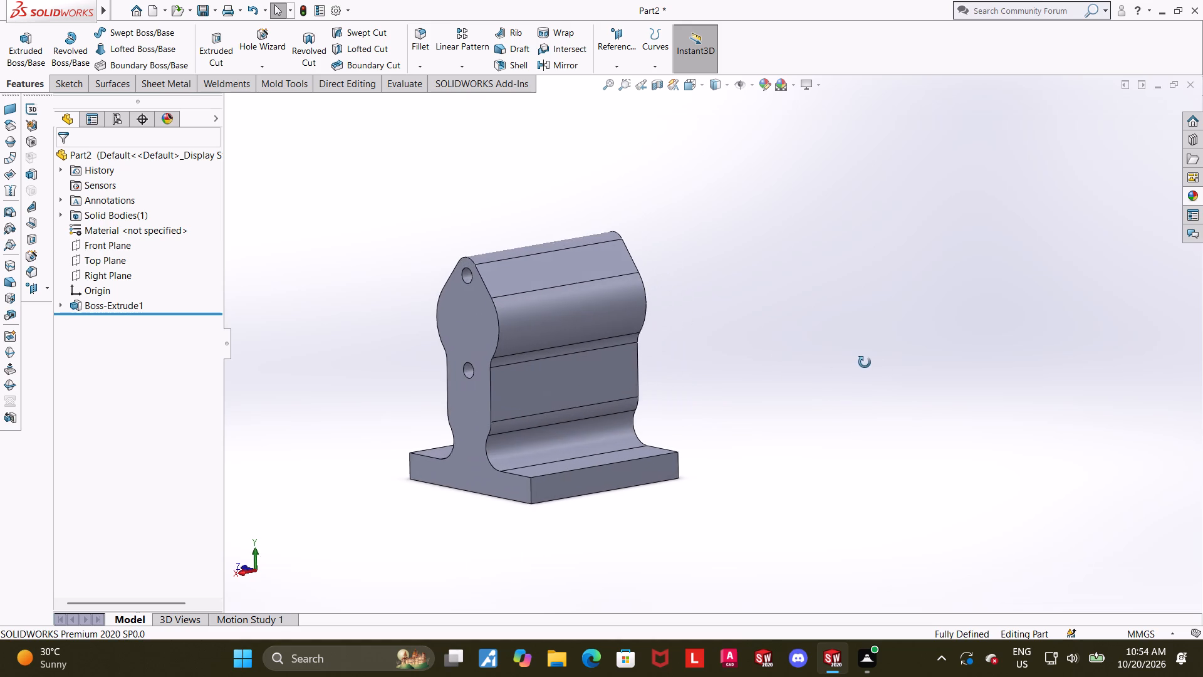
pyautogui.moveTo(865, 362); pyautogui.dragTo(936, 397, button='middle')
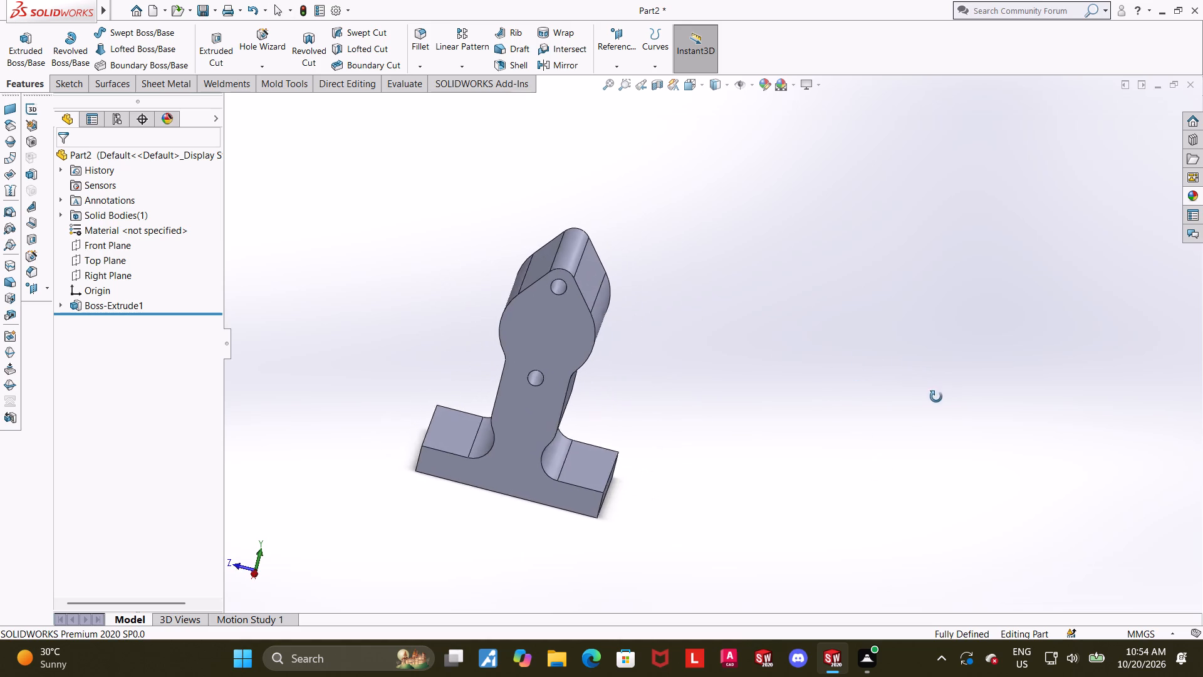
pyautogui.moveTo(936, 397); pyautogui.dragTo(935, 393, button='middle')
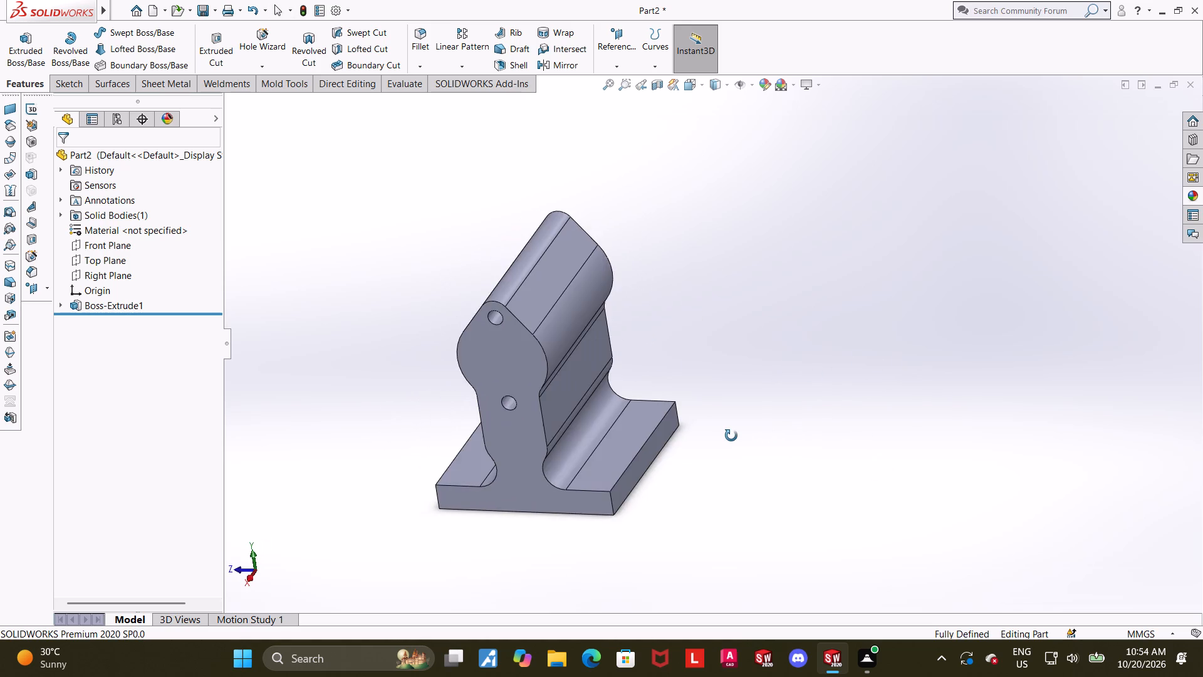
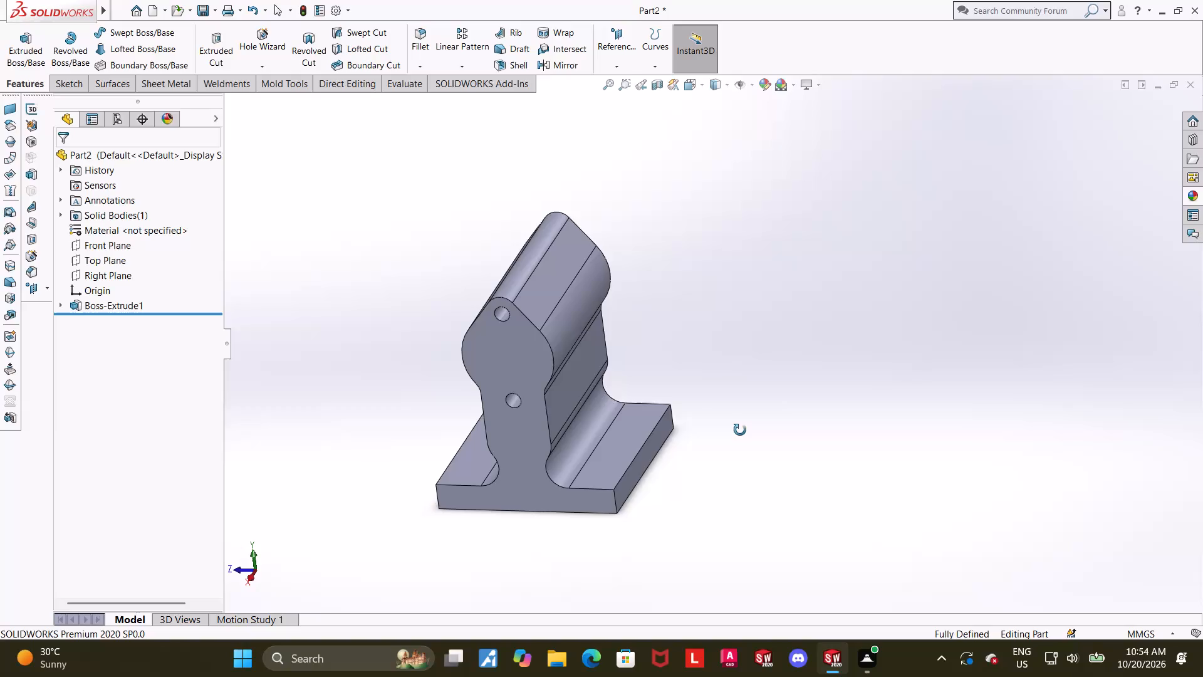
# Edit the boss extrude of the profile and set its blind depth to 40 mm.
pyautogui.moveTo(550, 442); pyautogui.dragTo(531, 441, button='middle')
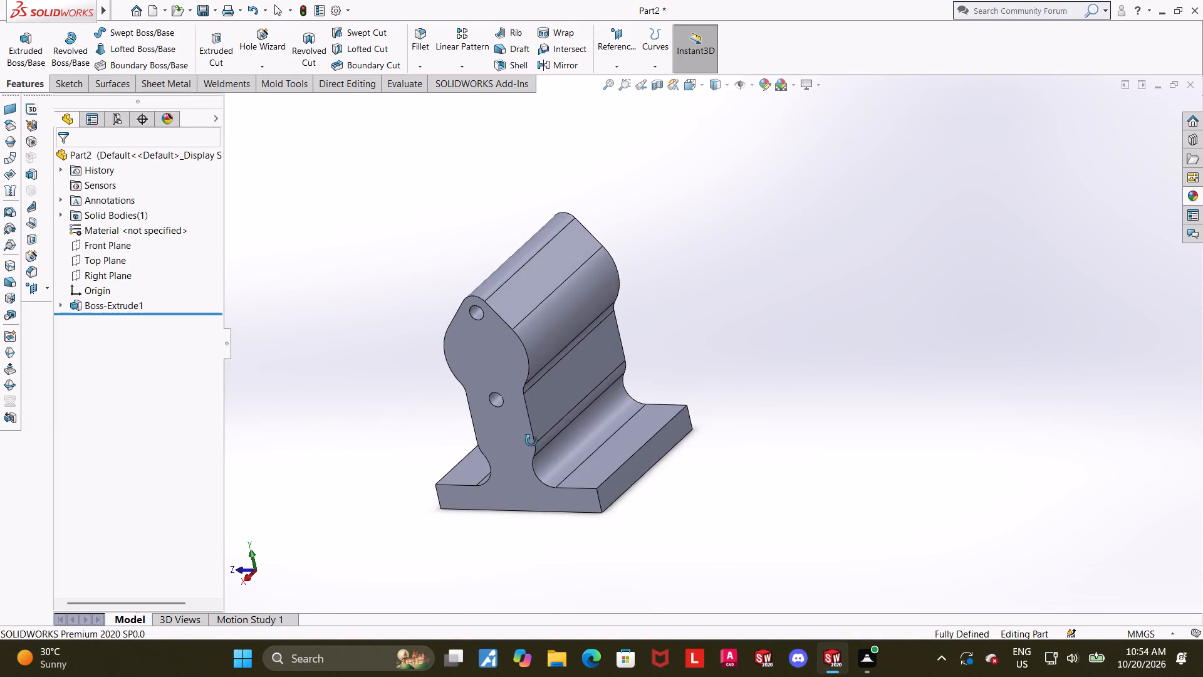
pyautogui.moveTo(531, 441); pyautogui.dragTo(528, 457, button='middle')
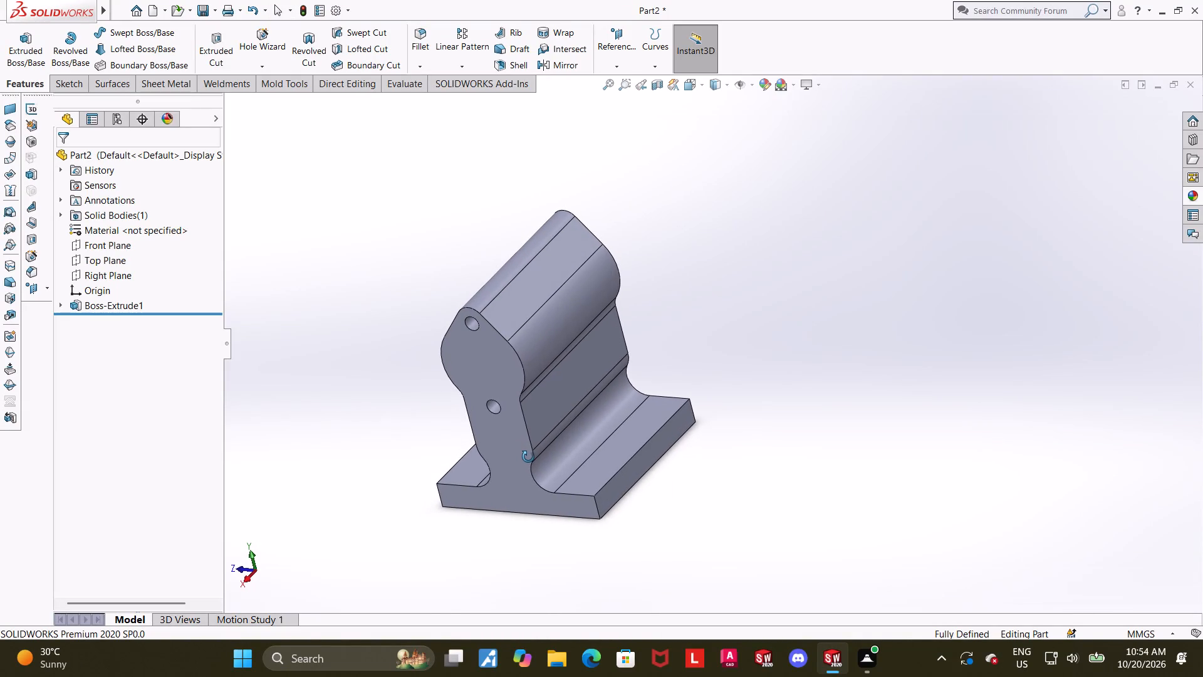
pyautogui.moveTo(528, 457); pyautogui.dragTo(521, 463, button='middle')
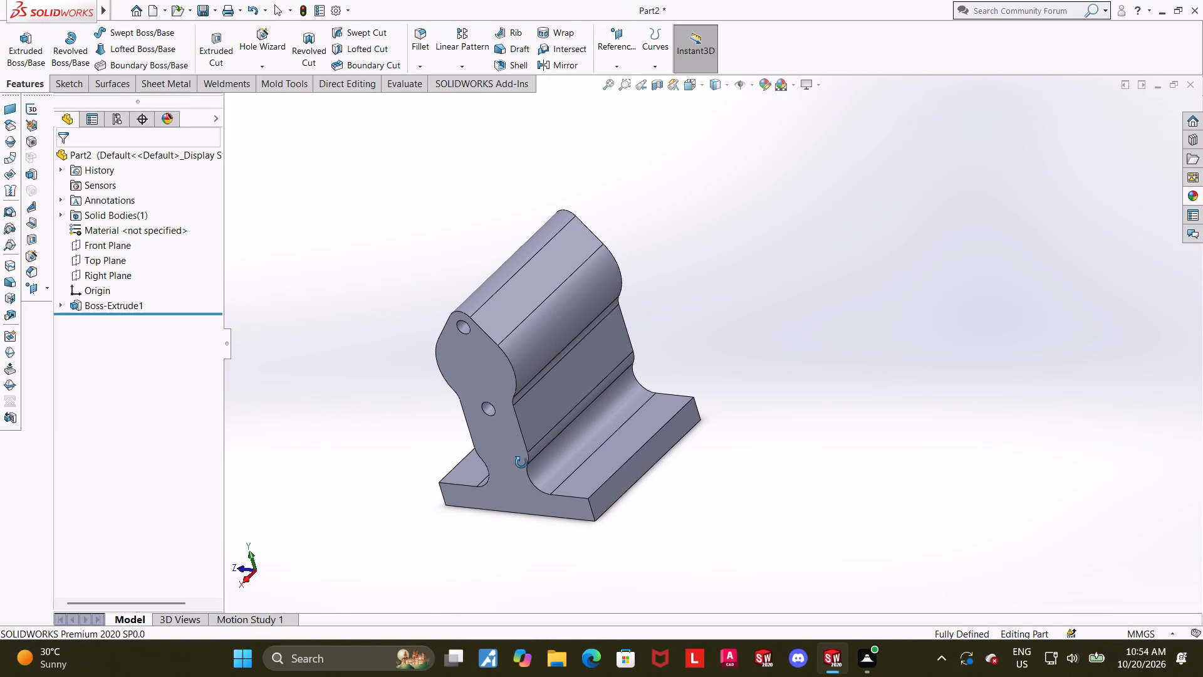
pyautogui.moveTo(521, 463); pyautogui.dragTo(486, 490, button='middle')
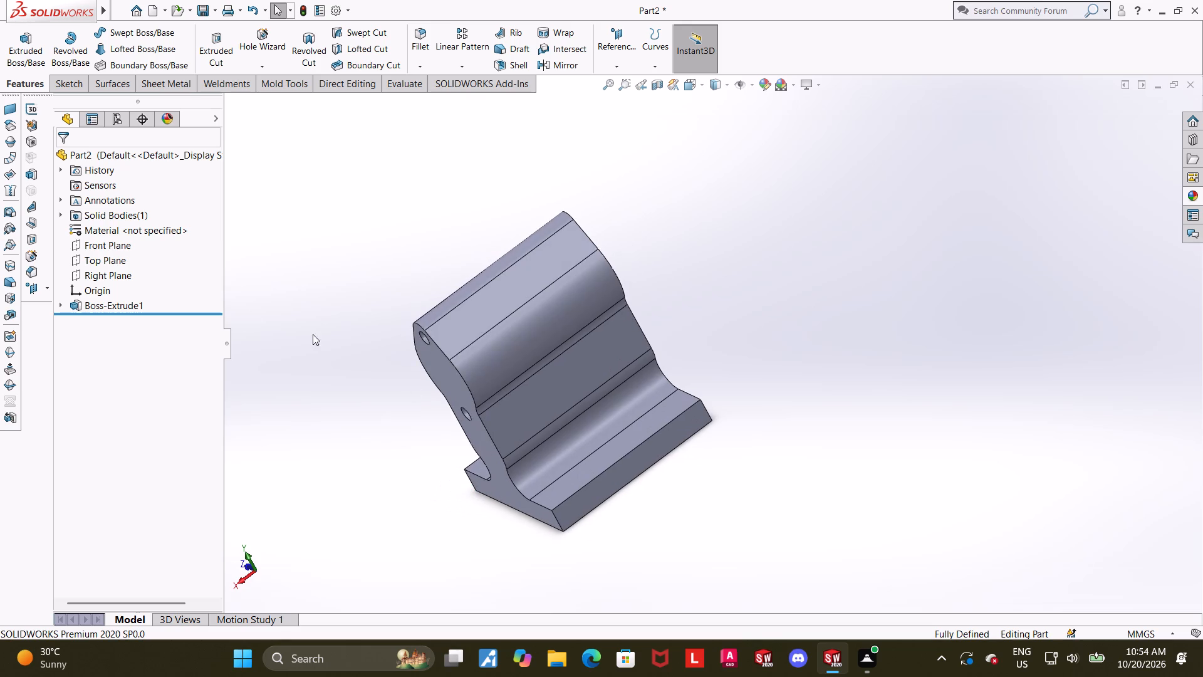
pyautogui.click(134, 305)
pyautogui.click(140, 271)
pyautogui.moveTo(754, 362); pyautogui.dragTo(763, 402, button='middle')
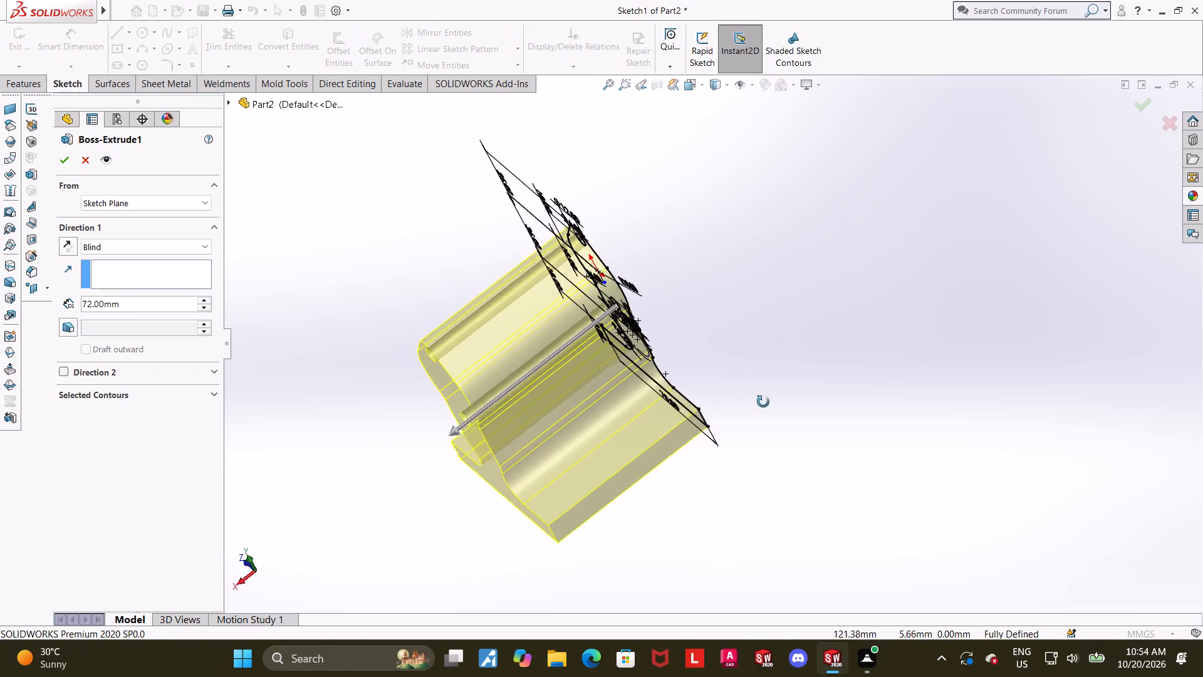
pyautogui.moveTo(763, 402); pyautogui.dragTo(810, 192, button='middle')
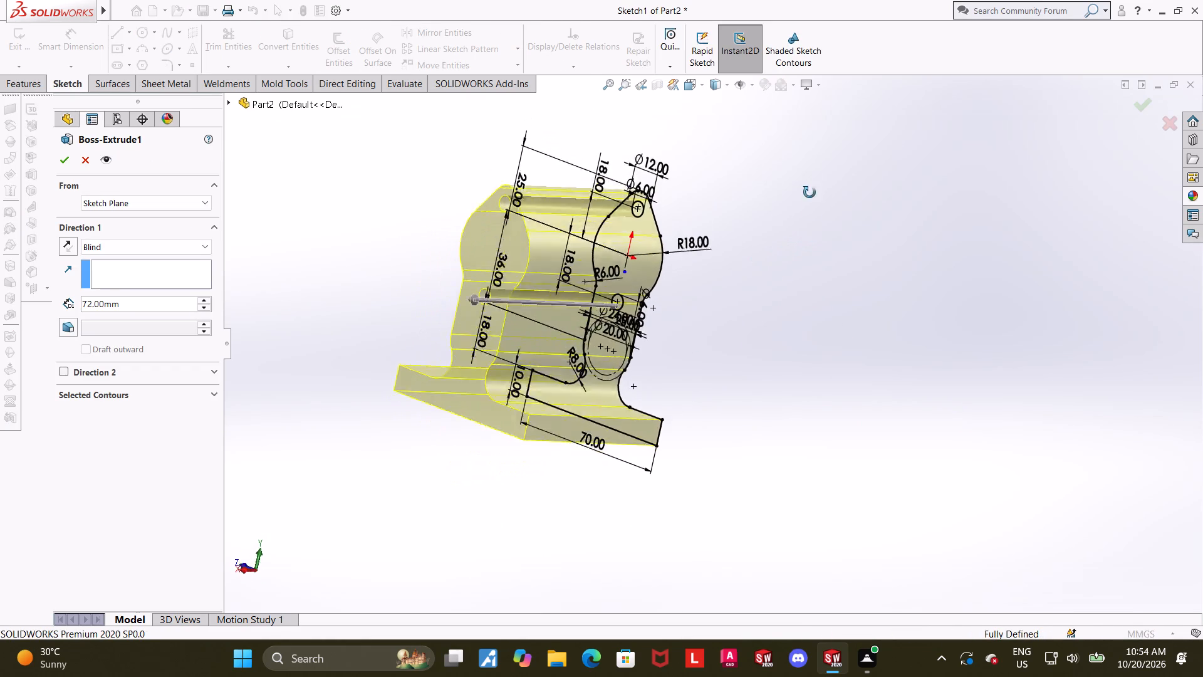
pyautogui.moveTo(810, 192); pyautogui.dragTo(810, 239, button='middle')
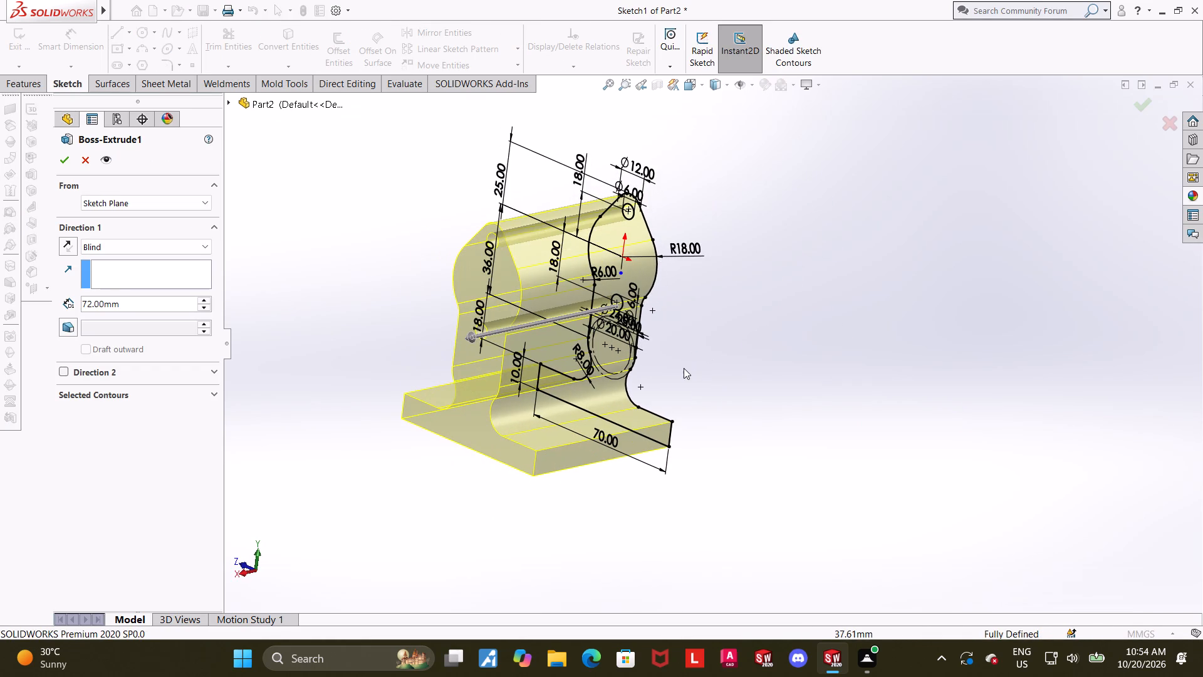
pyautogui.moveTo(684, 368); pyautogui.dragTo(709, 389, button='middle')
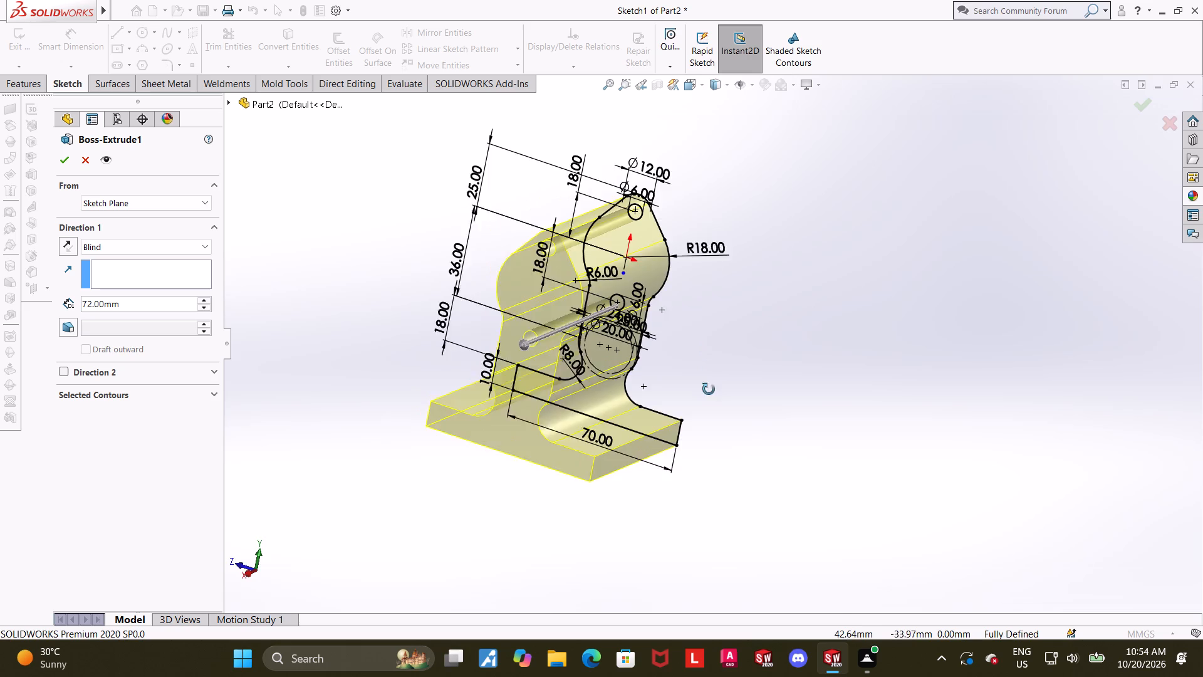
pyautogui.moveTo(709, 389); pyautogui.dragTo(688, 406, button='middle')
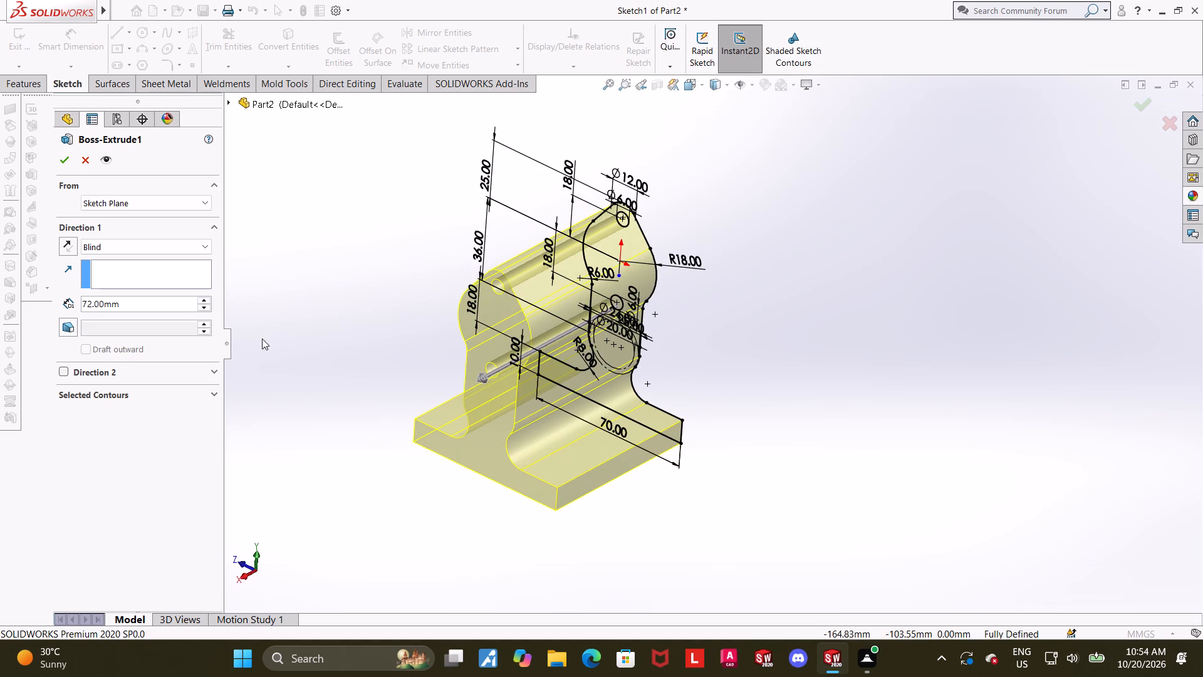
pyautogui.click(147, 305)
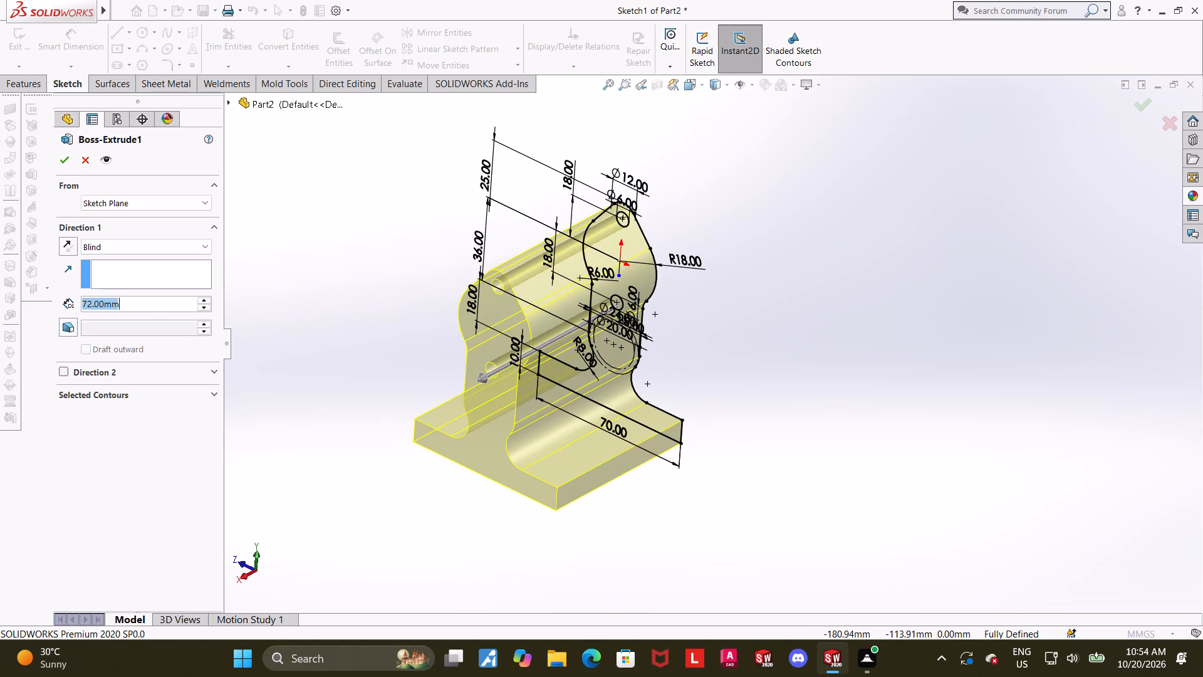
pyautogui.moveTo(154, 303); pyautogui.dragTo(0, 302)
pyautogui.write('40')
pyautogui.press('Return')
pyautogui.moveTo(826, 387); pyautogui.dragTo(799, 387, button='middle')
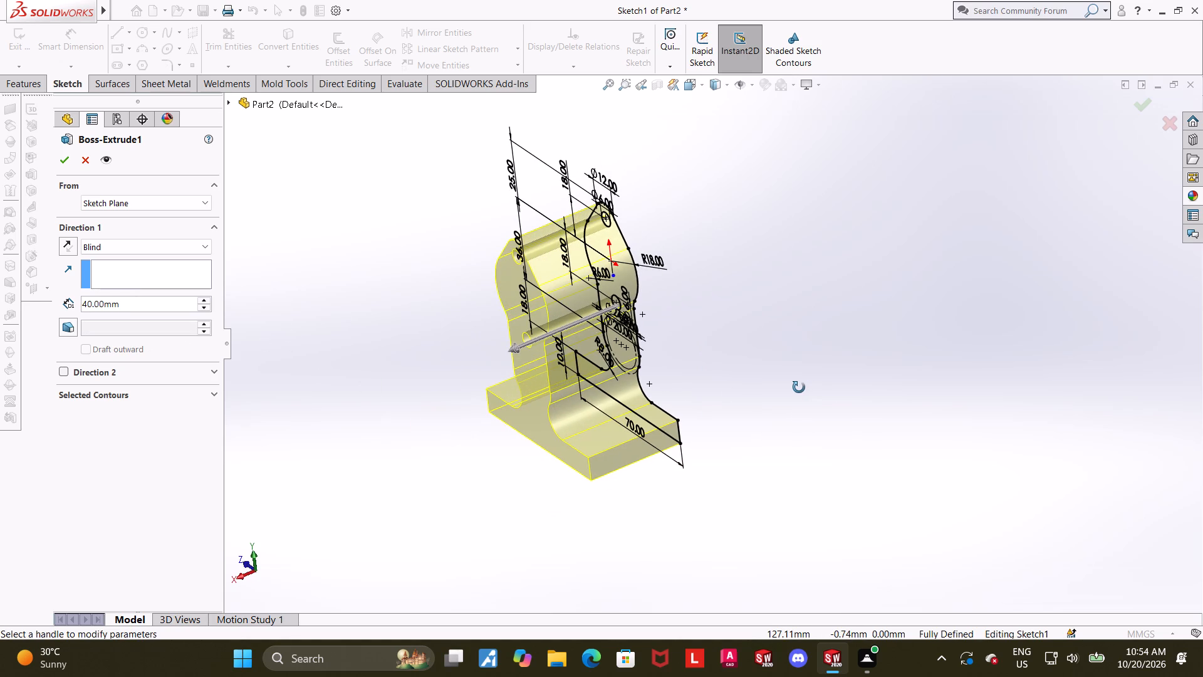
pyautogui.moveTo(799, 387); pyautogui.dragTo(801, 386, button='middle')
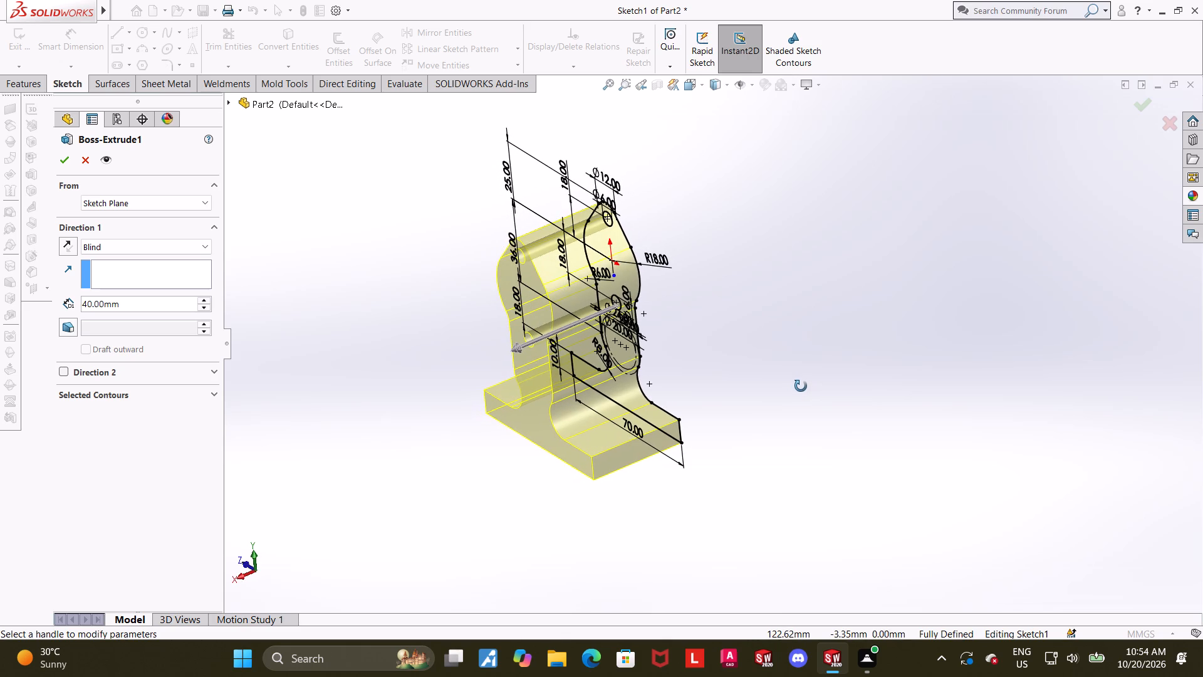
pyautogui.moveTo(801, 386); pyautogui.dragTo(811, 384, button='middle')
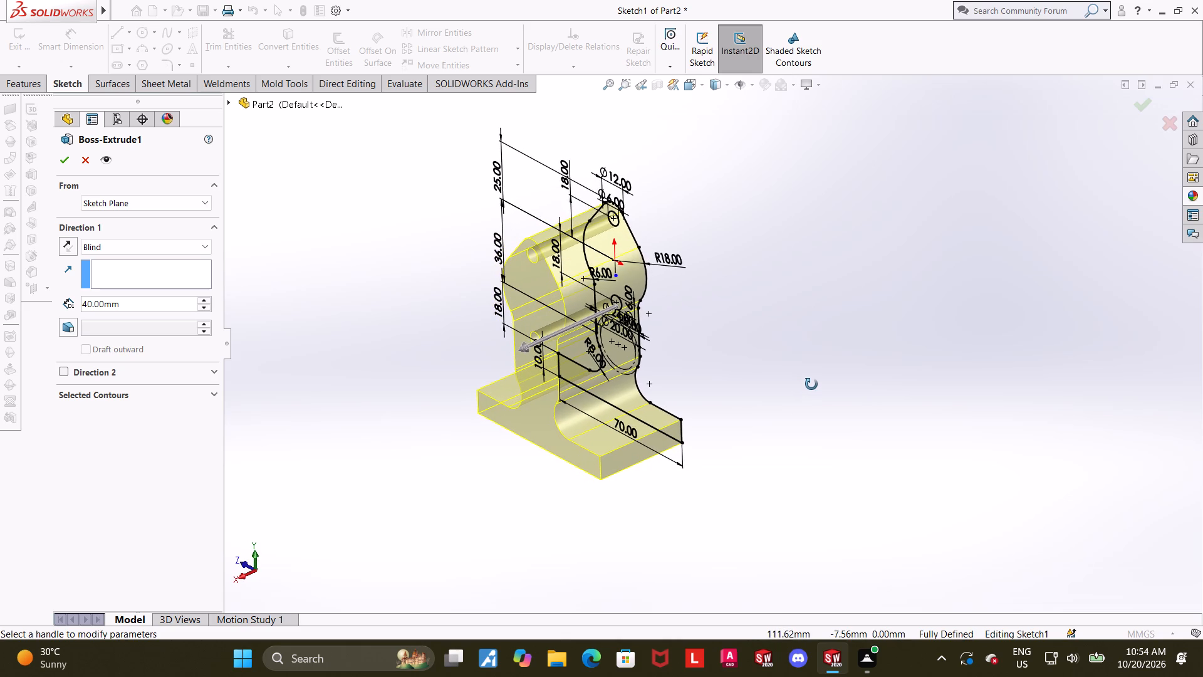
pyautogui.moveTo(811, 384); pyautogui.dragTo(809, 397, button='middle')
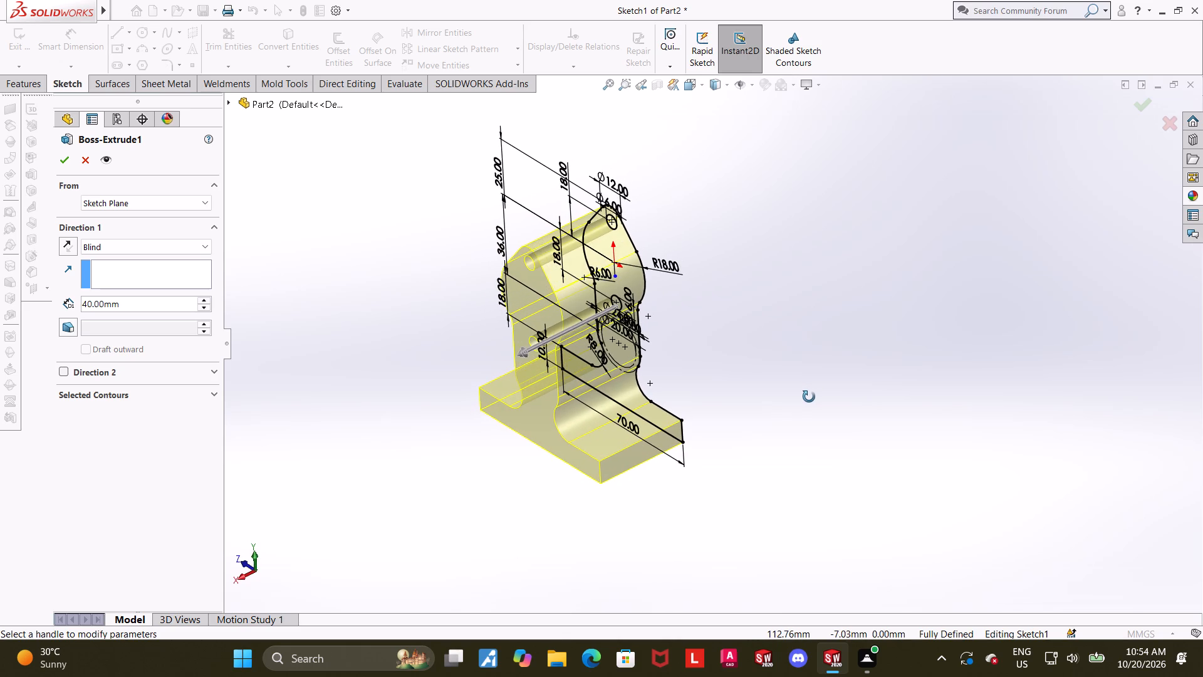
pyautogui.moveTo(809, 397); pyautogui.dragTo(833, 394, button='middle')
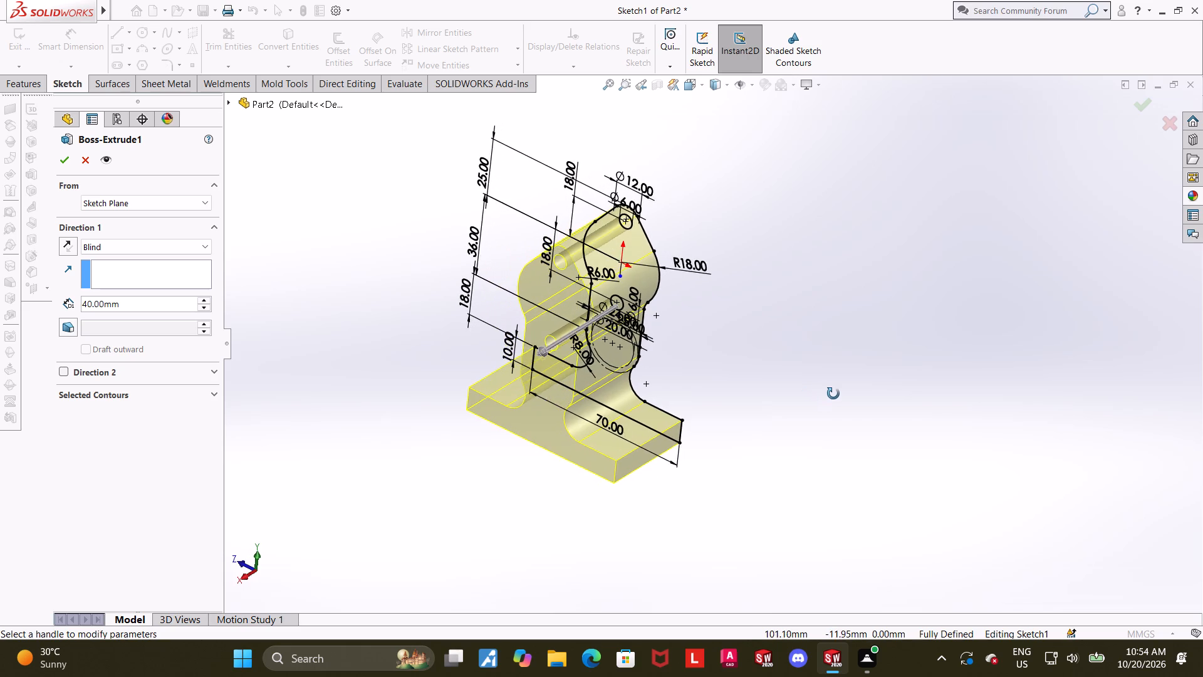
pyautogui.moveTo(833, 394); pyautogui.dragTo(796, 389, button='middle')
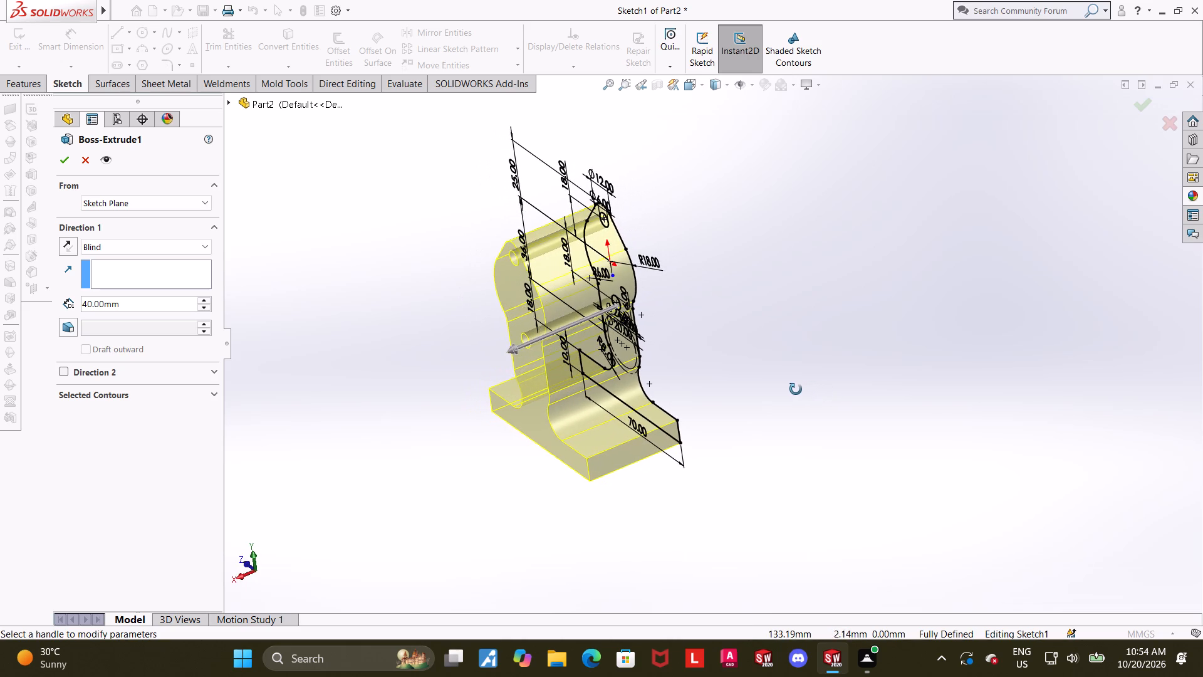
pyautogui.moveTo(796, 389); pyautogui.dragTo(803, 379, button='middle')
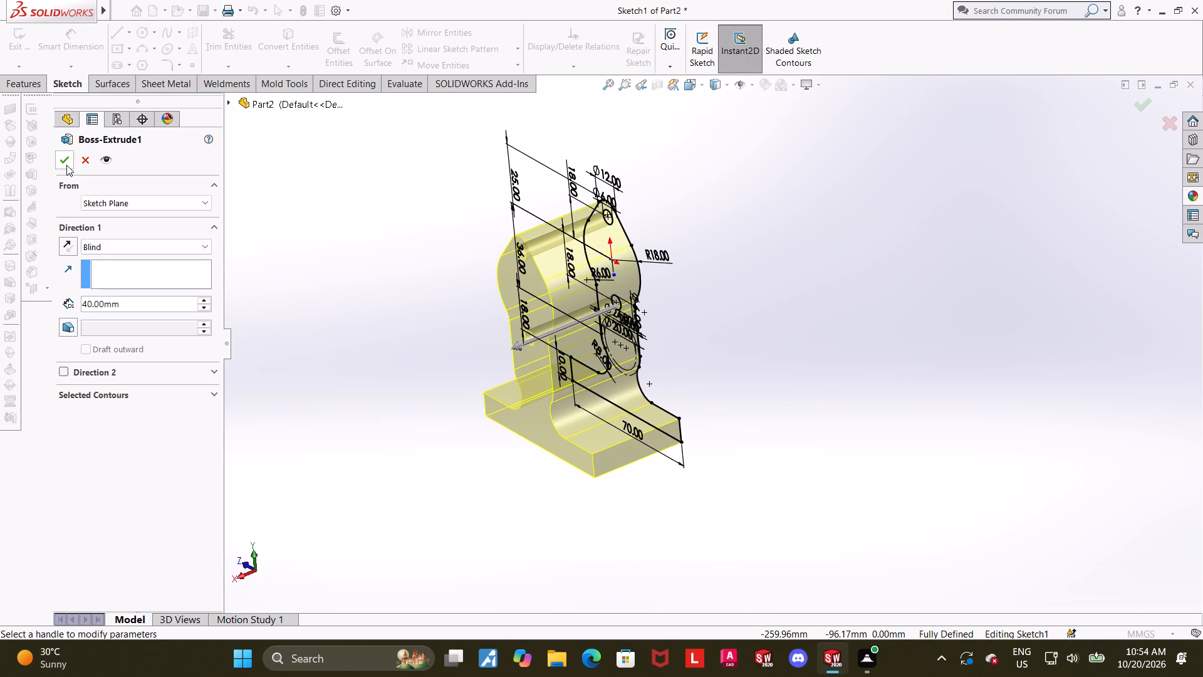
pyautogui.click(66, 165)
# Reopen the boss extrude's profile sketch for editing and orient the view normal to it.
pyautogui.moveTo(851, 379); pyautogui.dragTo(886, 417, button='middle')
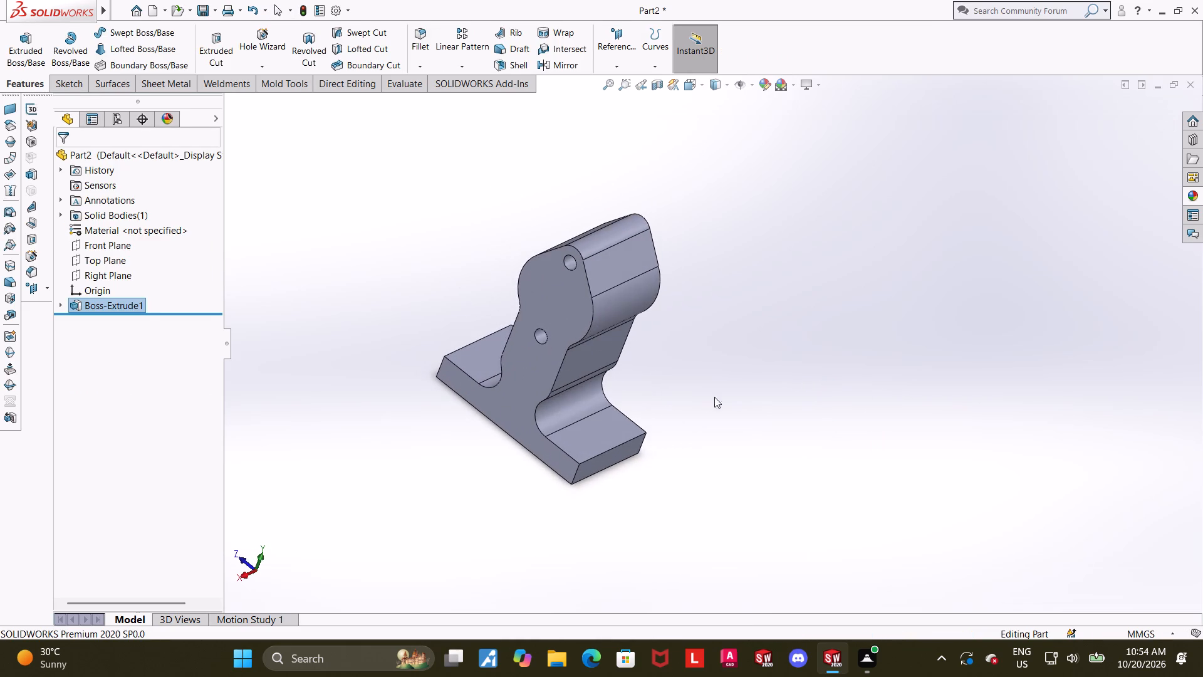
pyautogui.scroll(-1, 632, 428)
pyautogui.moveTo(585, 462); pyautogui.dragTo(577, 433, button='middle')
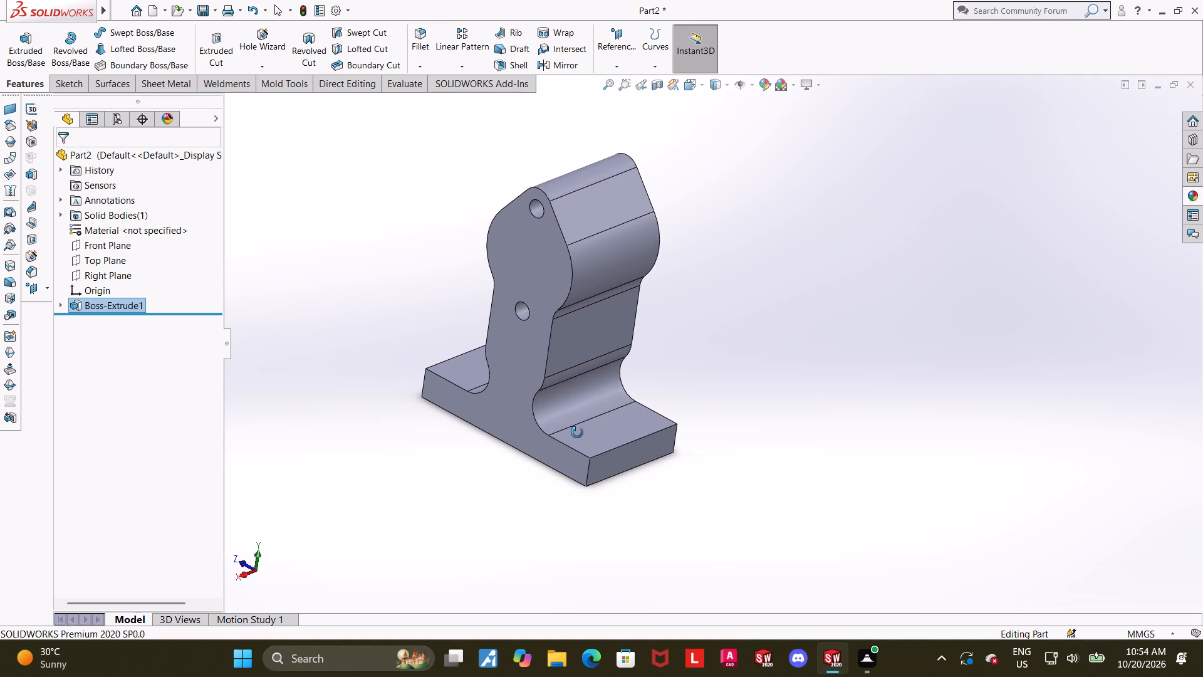
pyautogui.moveTo(577, 433); pyautogui.dragTo(600, 370, button='middle')
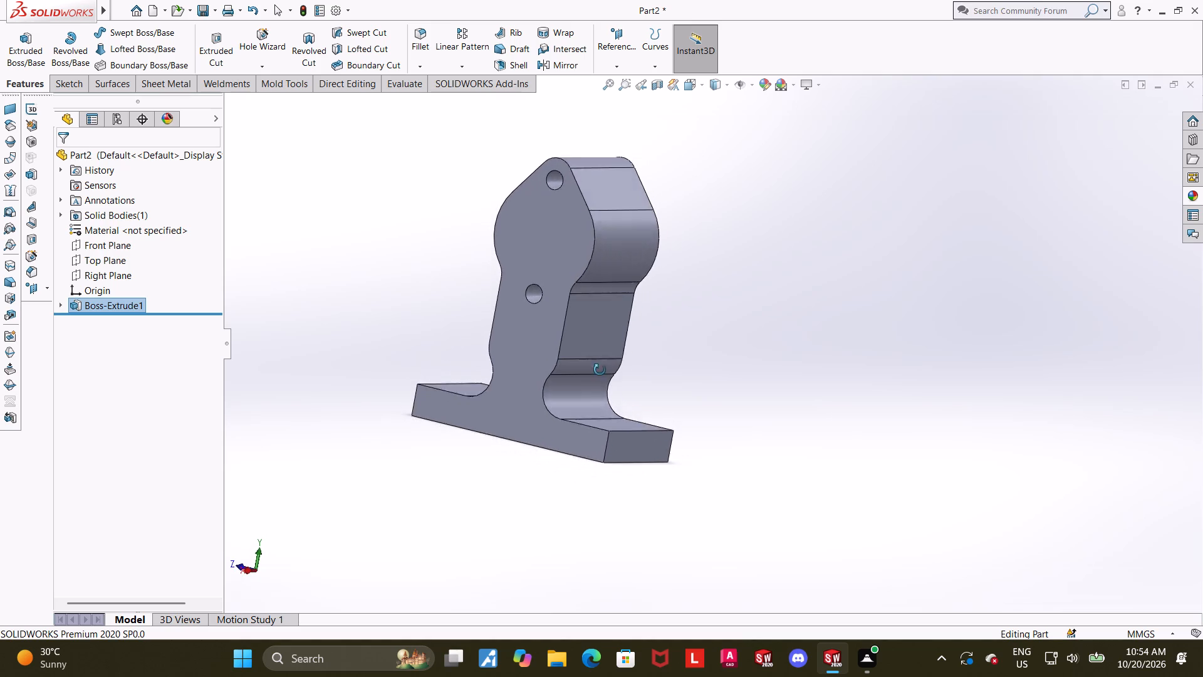
pyautogui.moveTo(600, 370); pyautogui.dragTo(653, 386, button='middle')
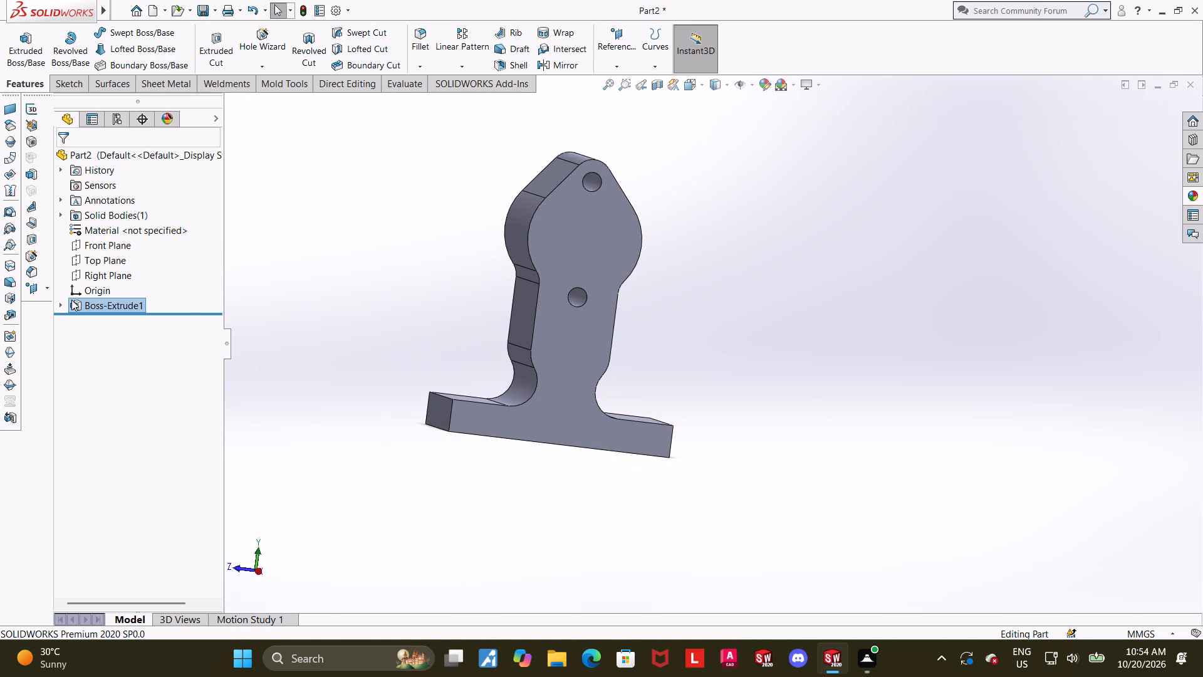
pyautogui.click(57, 303)
pyautogui.click(60, 306)
pyautogui.click(85, 321)
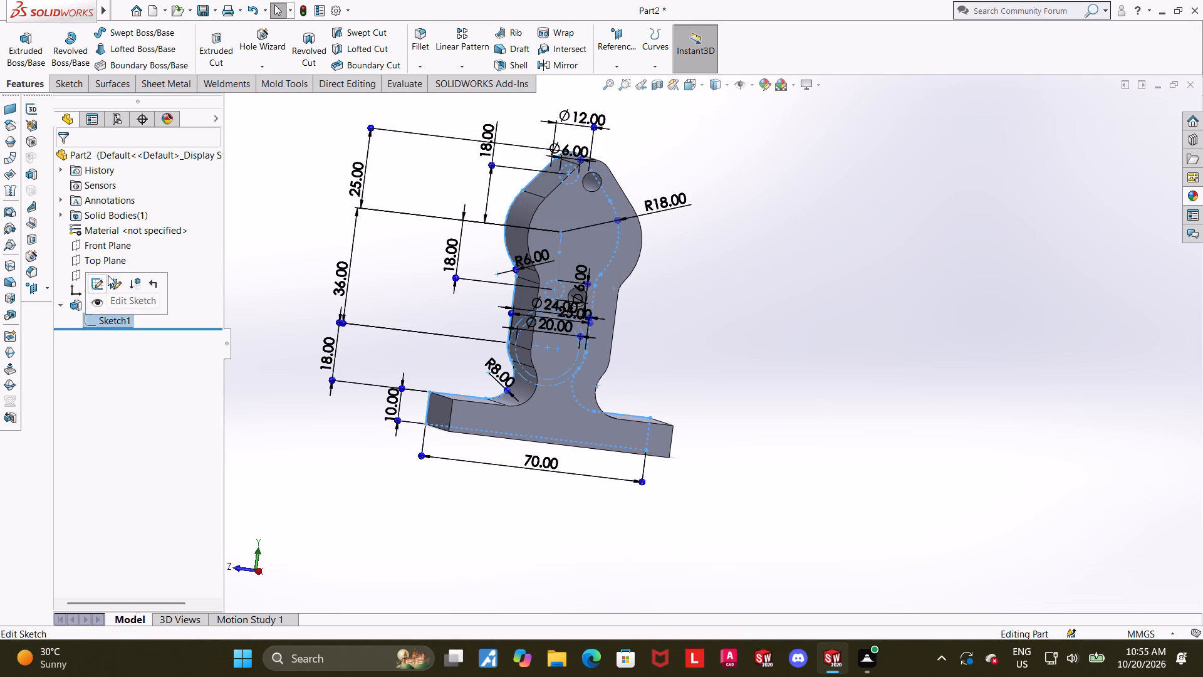
pyautogui.click(108, 275)
pyautogui.click(91, 160)
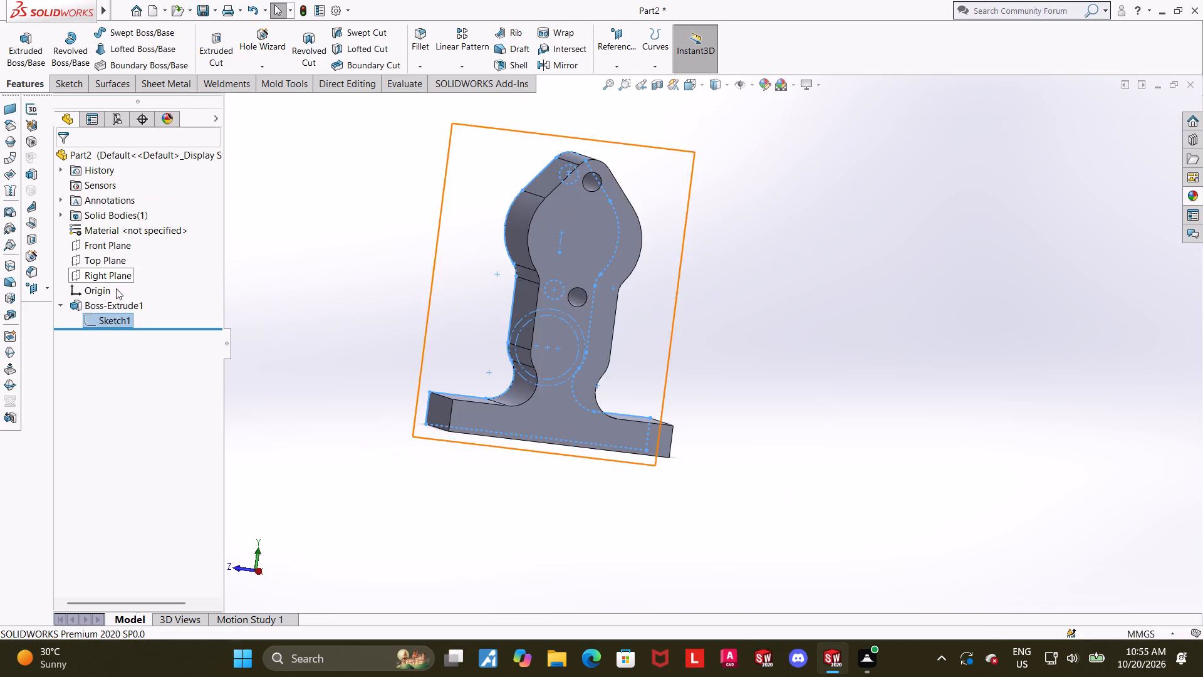
pyautogui.click(118, 316)
pyautogui.click(125, 282)
pyautogui.click(118, 304)
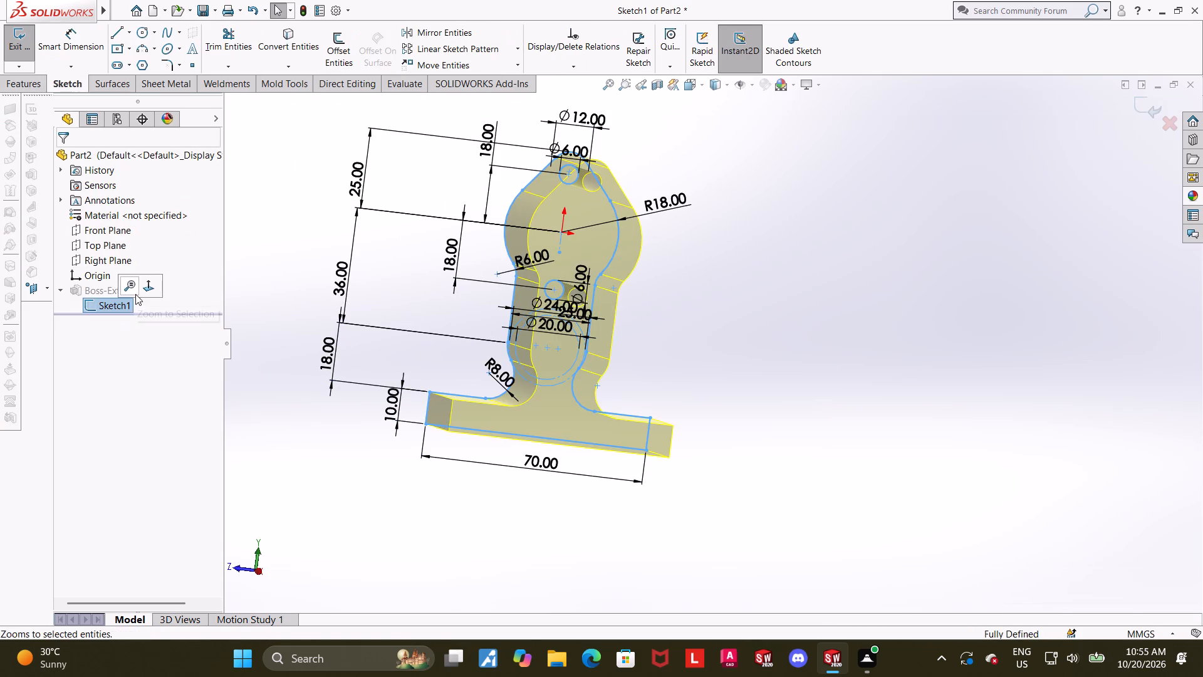
pyautogui.click(147, 290)
# Delete the coincident relation tying the lower-left arc junction point to the 24 mm construction circle.
pyautogui.scroll(2, 832, 407)
pyautogui.scroll(-4, 840, 473)
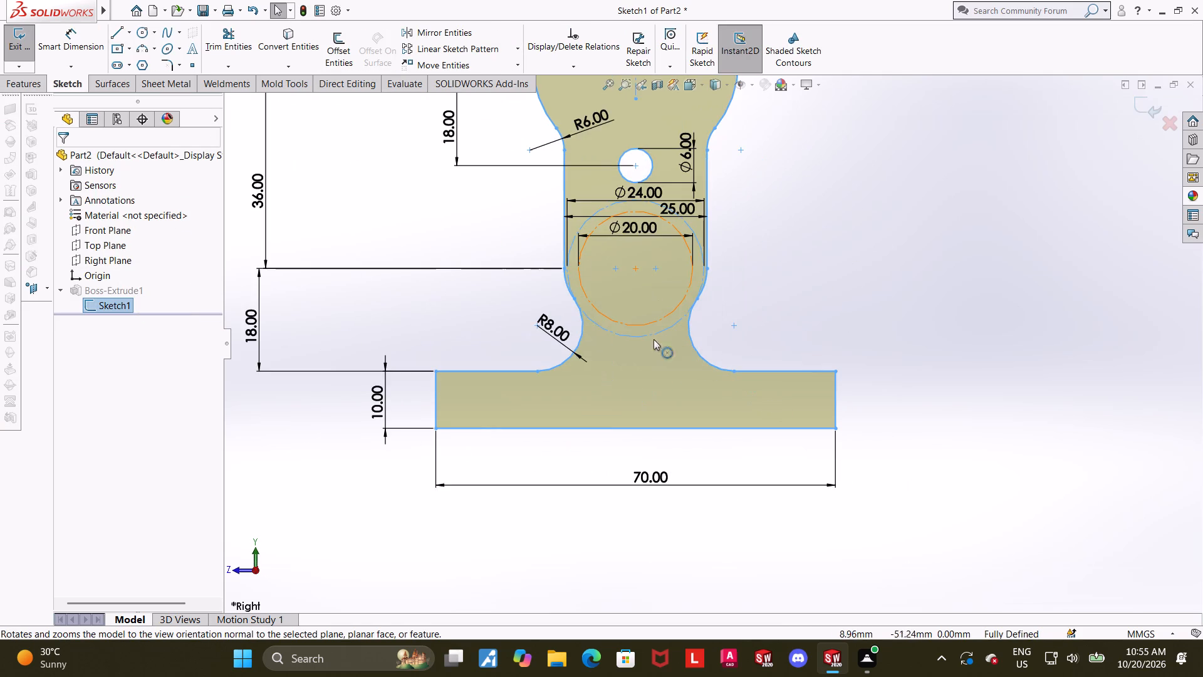
pyautogui.scroll(-3, 576, 327)
pyautogui.click(482, 337)
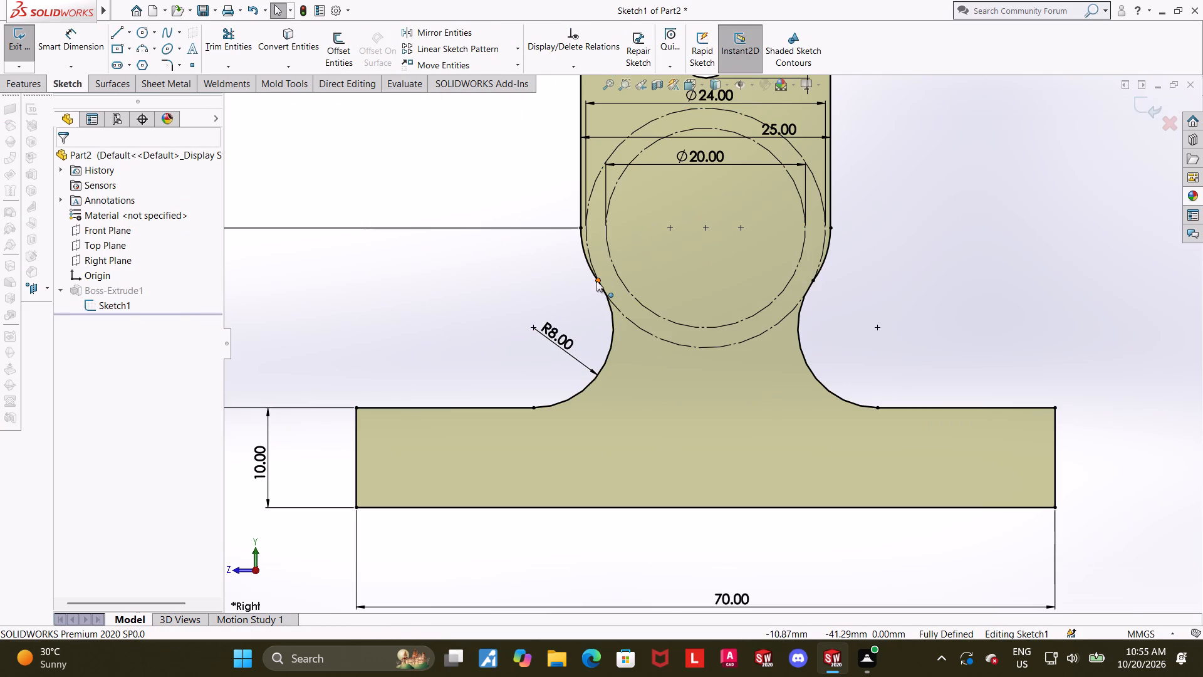
pyautogui.click(596, 281)
pyautogui.rightClick(603, 270)
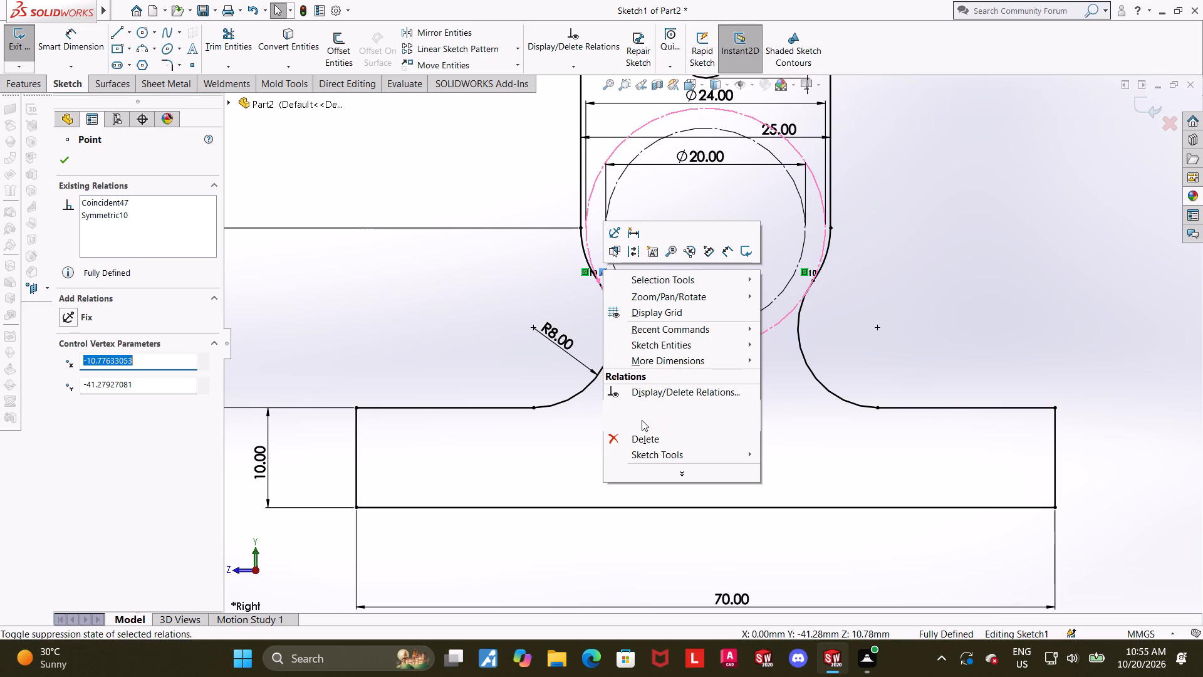
pyautogui.click(638, 435)
pyautogui.press('Escape')
# Dimension the distance between the lower endpoints of the two R8 arcs on the base's upper edge as 36 mm.
pyautogui.click(51, 28)
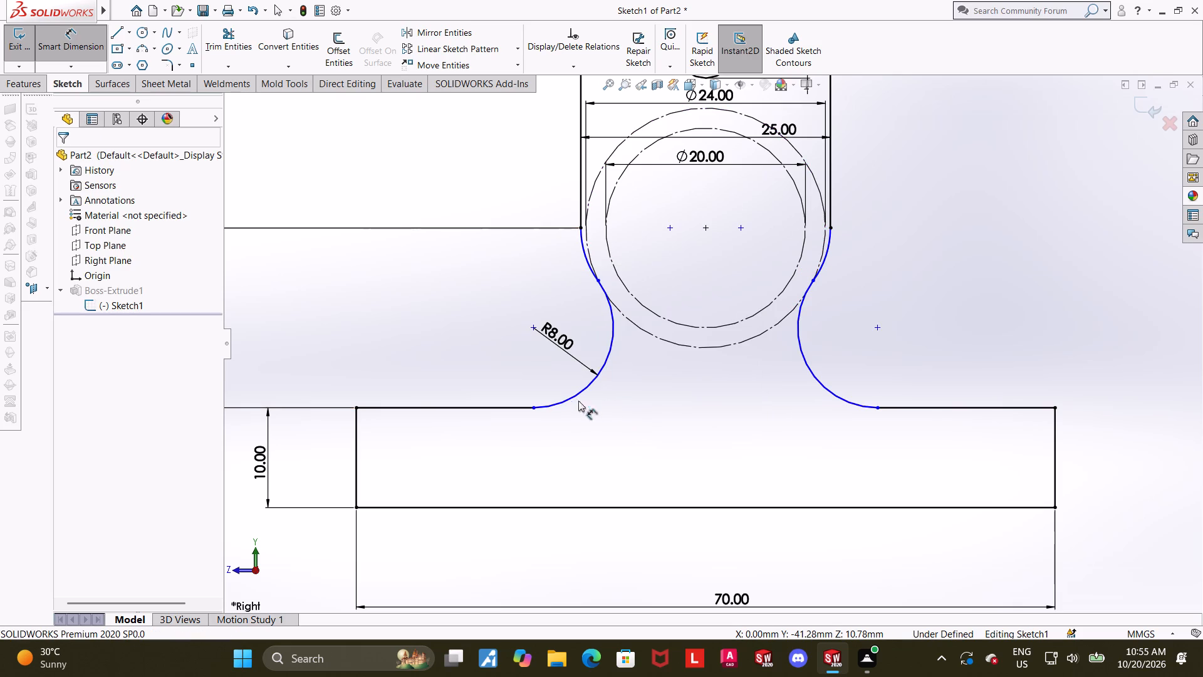
pyautogui.click(536, 409)
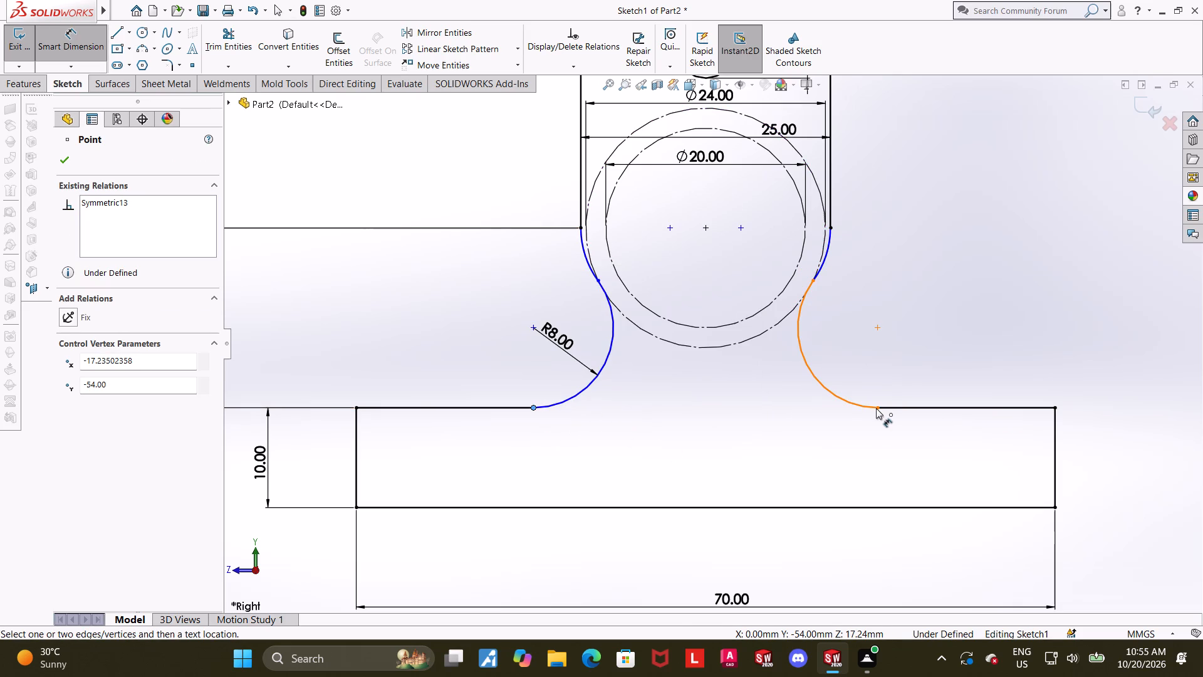
pyautogui.click(876, 408)
pyautogui.click(734, 458)
pyautogui.write('36')
pyautogui.press('Return')
pyautogui.press('Escape')
pyautogui.click(944, 280)
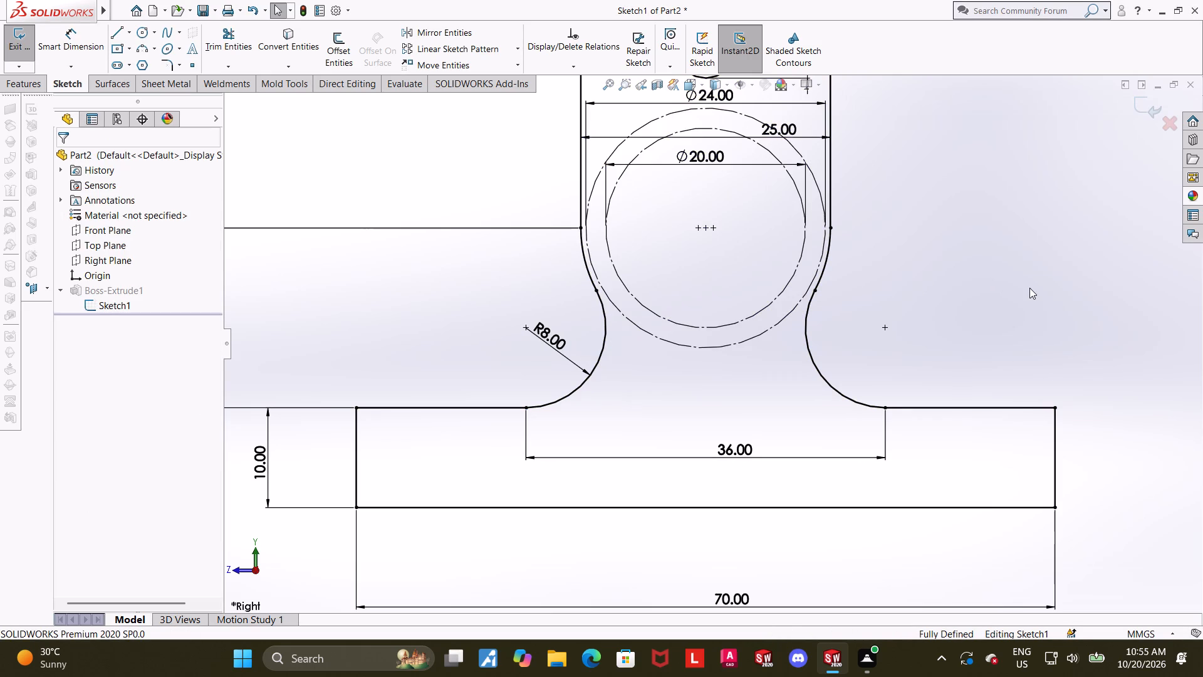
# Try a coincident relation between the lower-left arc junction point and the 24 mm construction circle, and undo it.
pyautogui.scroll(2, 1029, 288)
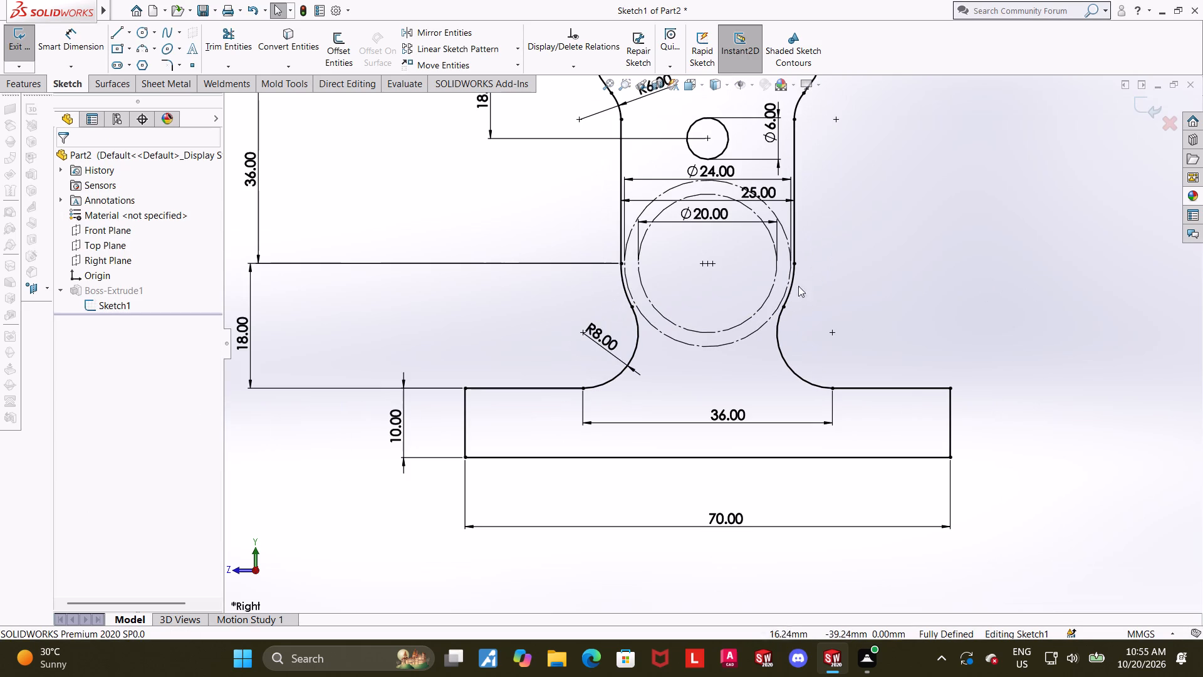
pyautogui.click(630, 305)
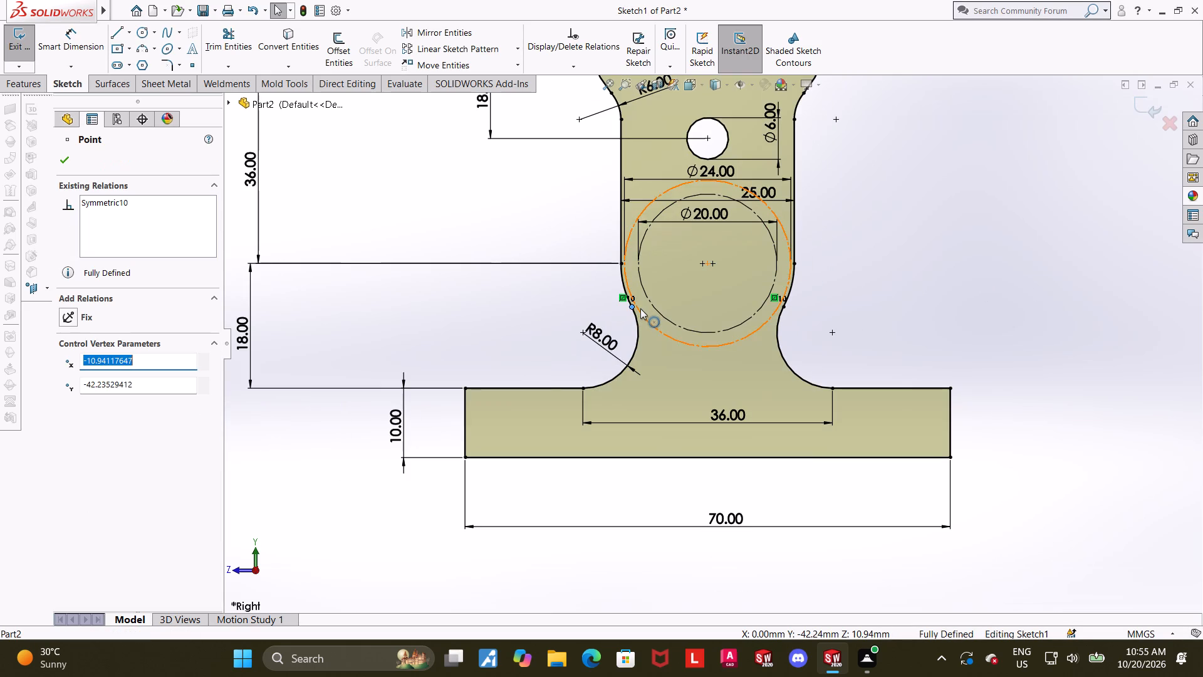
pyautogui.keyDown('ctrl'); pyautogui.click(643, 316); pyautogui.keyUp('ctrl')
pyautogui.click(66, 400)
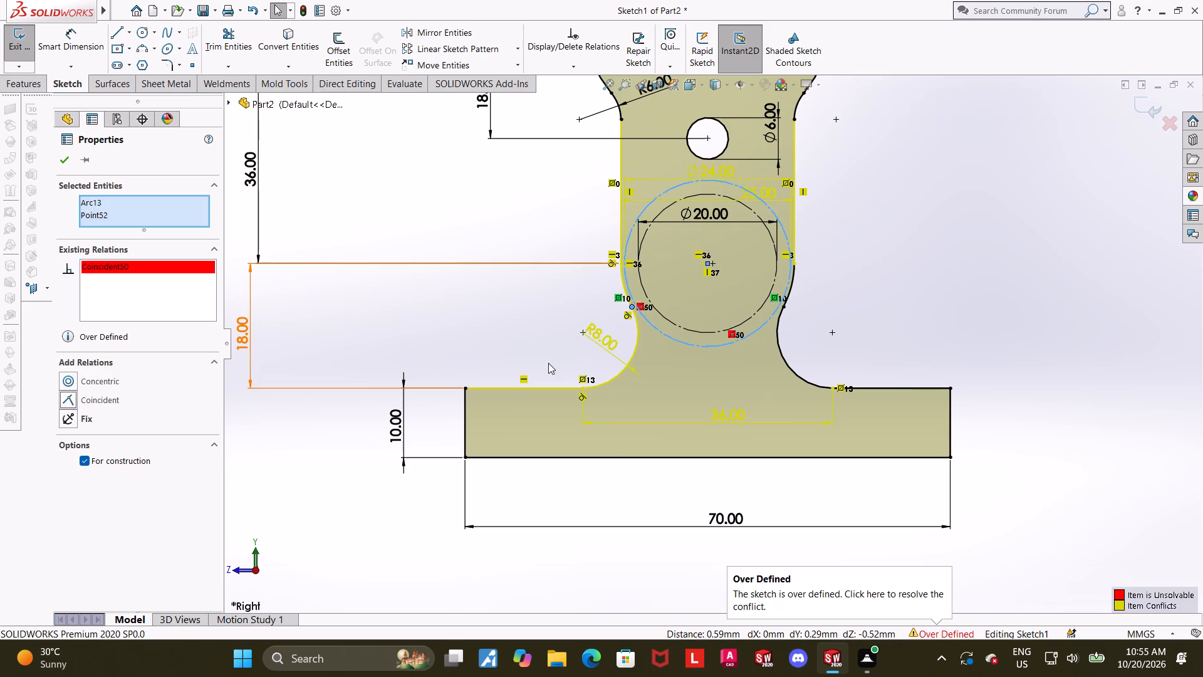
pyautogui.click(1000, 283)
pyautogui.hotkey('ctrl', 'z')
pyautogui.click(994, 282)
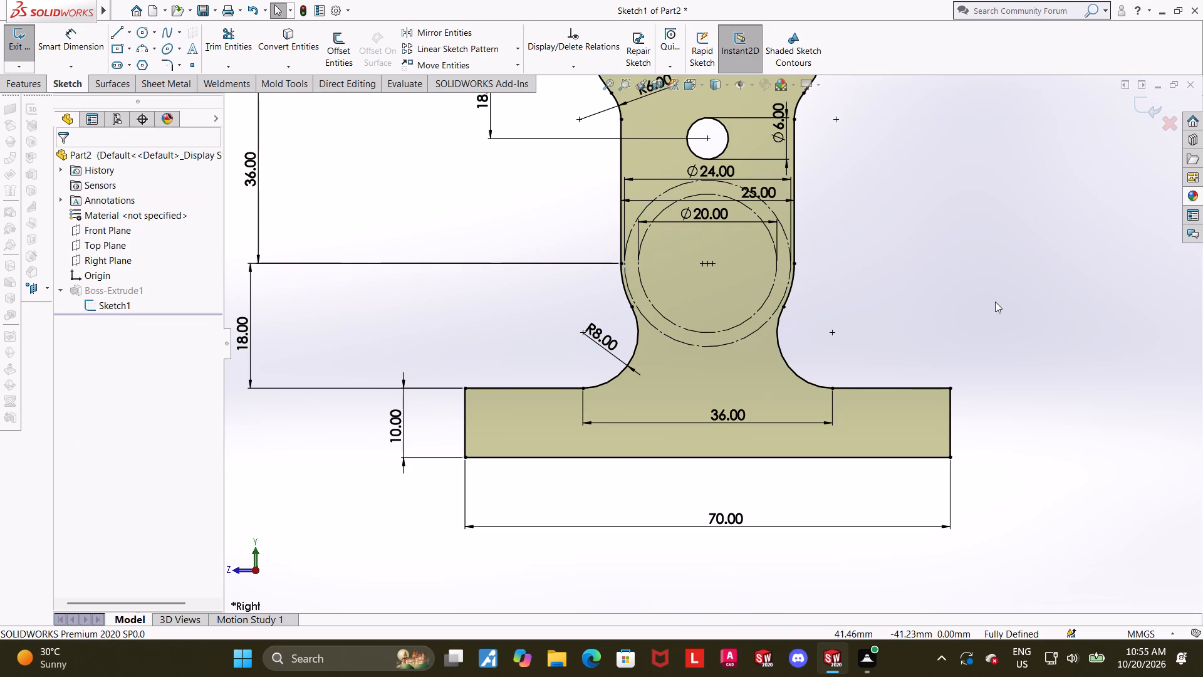
# Exit the profile sketch, keeping its changes and rebuilding the extruded body.
pyautogui.scroll(2, 996, 305)
pyautogui.click(1142, 97)
pyautogui.scroll(2, 1007, 223)
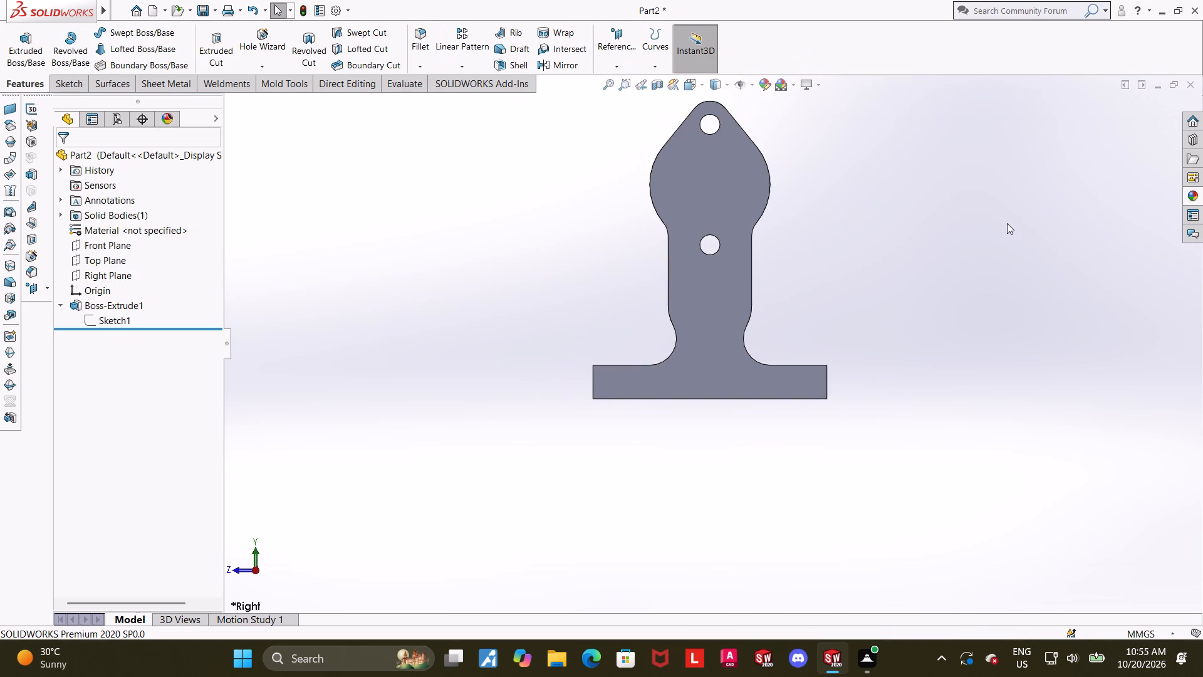
# Examine the extruded body from several angles, including its holes, side faces and base.
pyautogui.scroll(-1, 971, 231)
pyautogui.scroll(1, 923, 235)
pyautogui.scroll(-1, 882, 239)
pyautogui.moveTo(870, 241); pyautogui.dragTo(843, 256, button='middle')
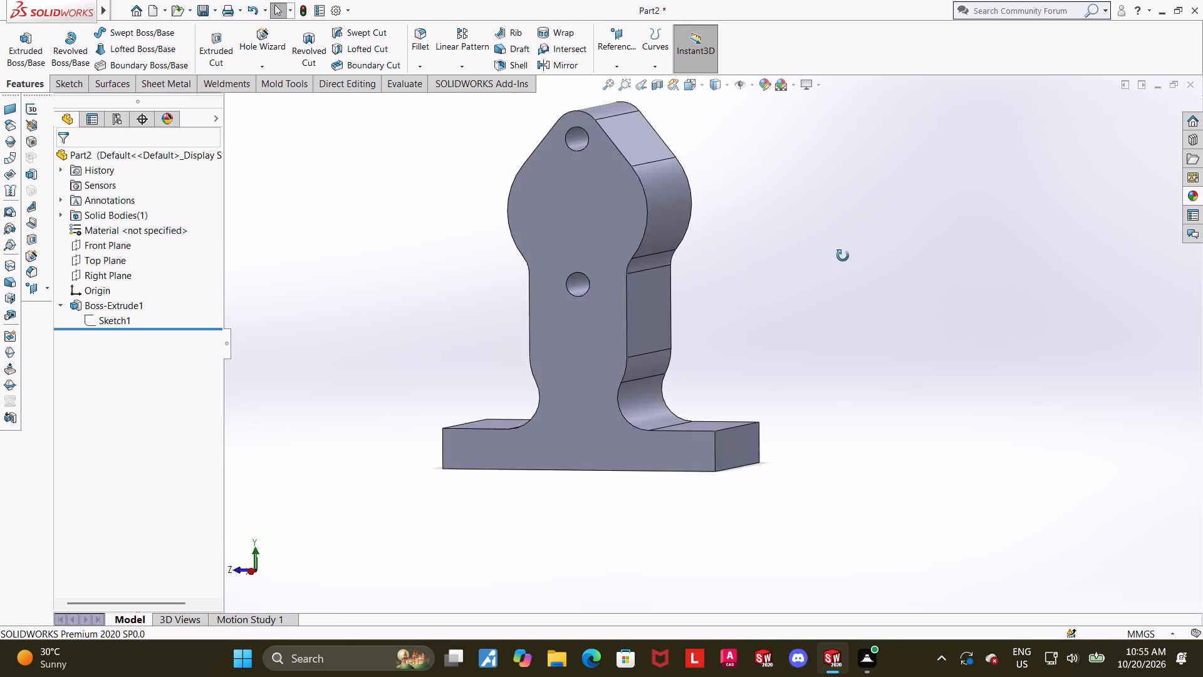
pyautogui.moveTo(843, 256); pyautogui.dragTo(816, 303, button='middle')
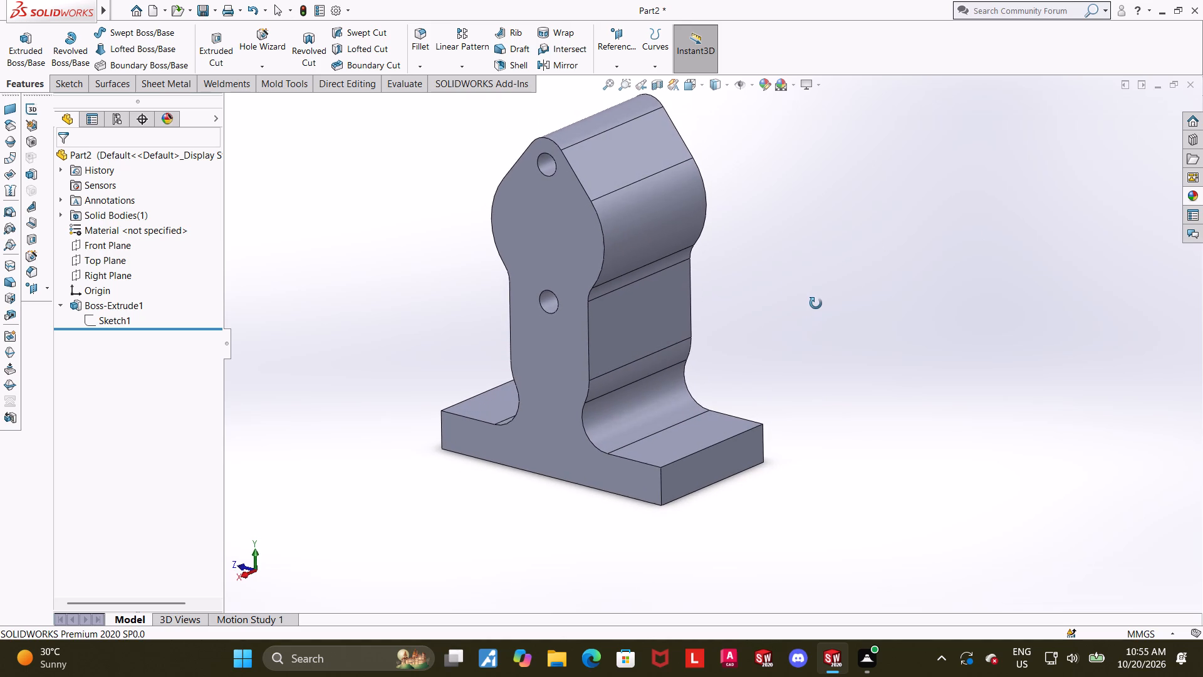
pyautogui.moveTo(816, 303); pyautogui.dragTo(821, 298, button='middle')
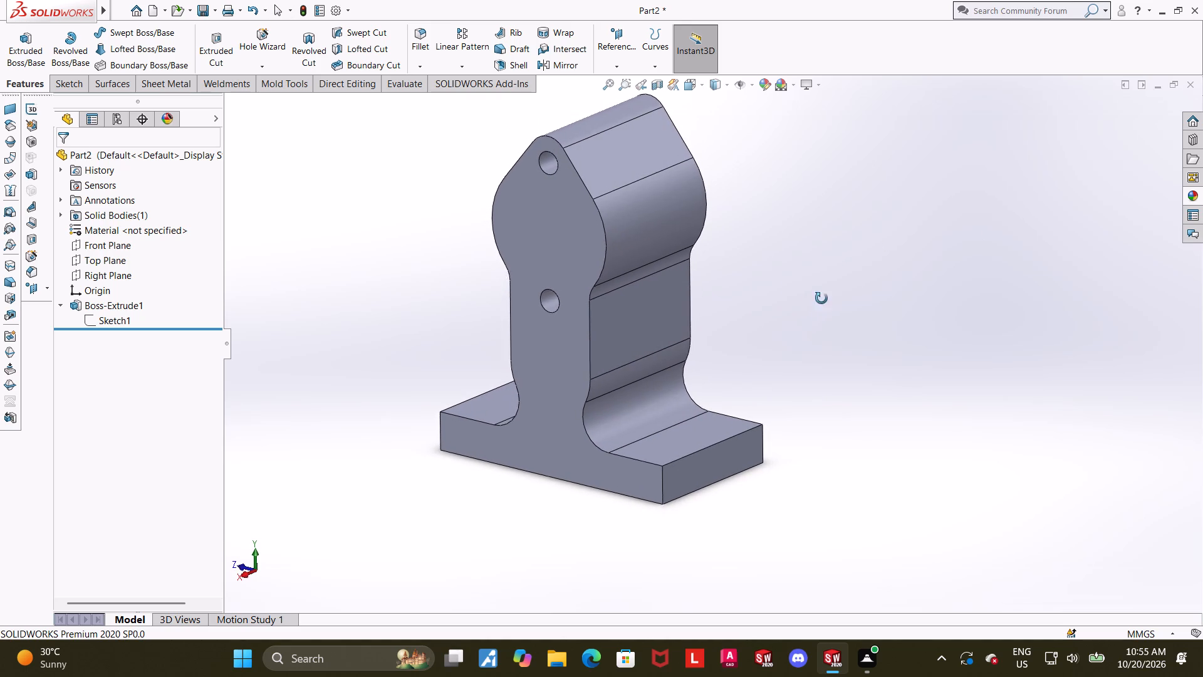
pyautogui.moveTo(821, 298); pyautogui.dragTo(868, 260, button='middle')
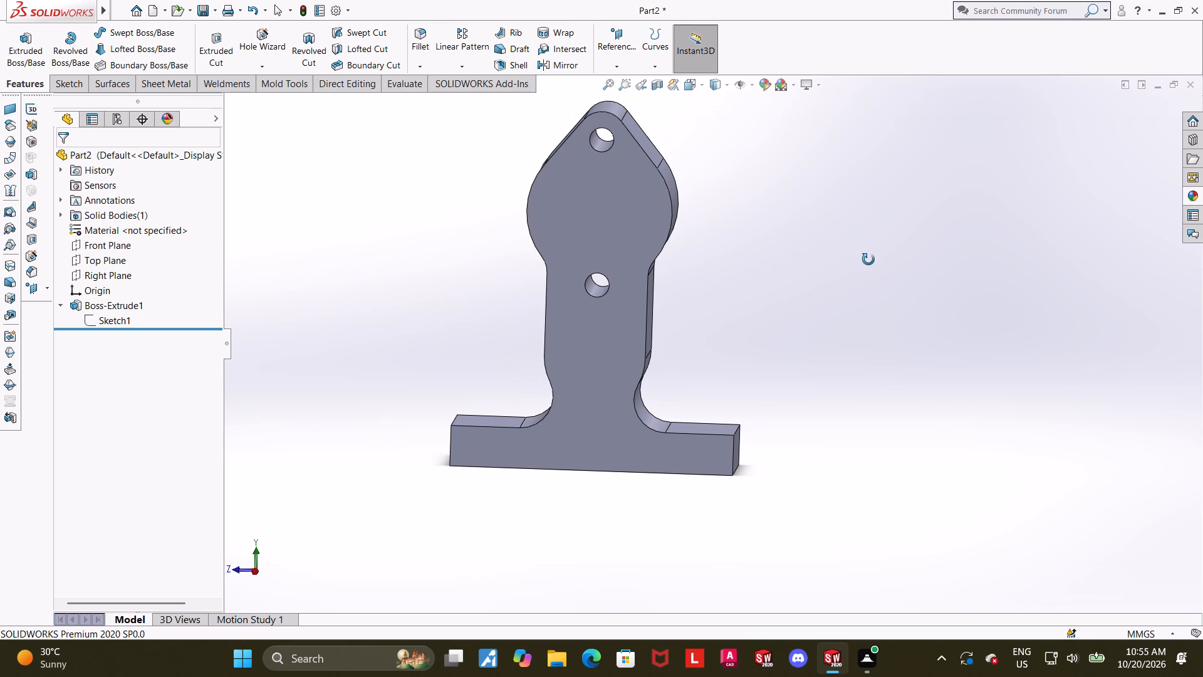
pyautogui.moveTo(868, 260); pyautogui.dragTo(822, 256, button='middle')
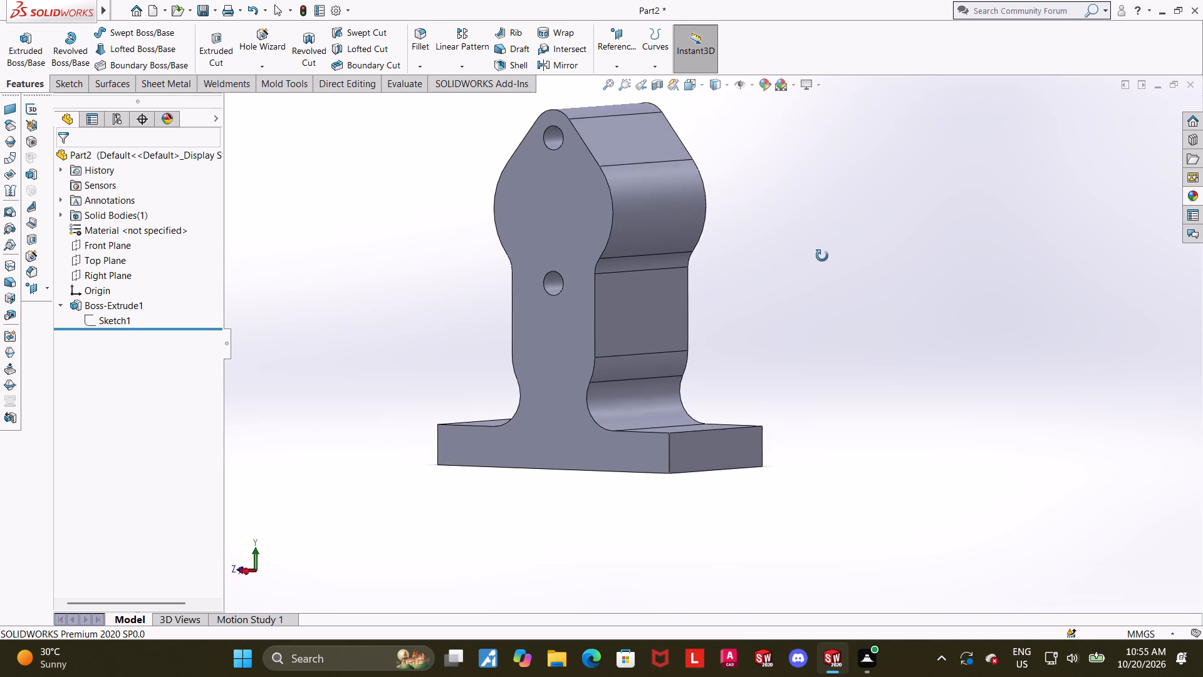
pyautogui.moveTo(822, 256); pyautogui.dragTo(741, 266, button='middle')
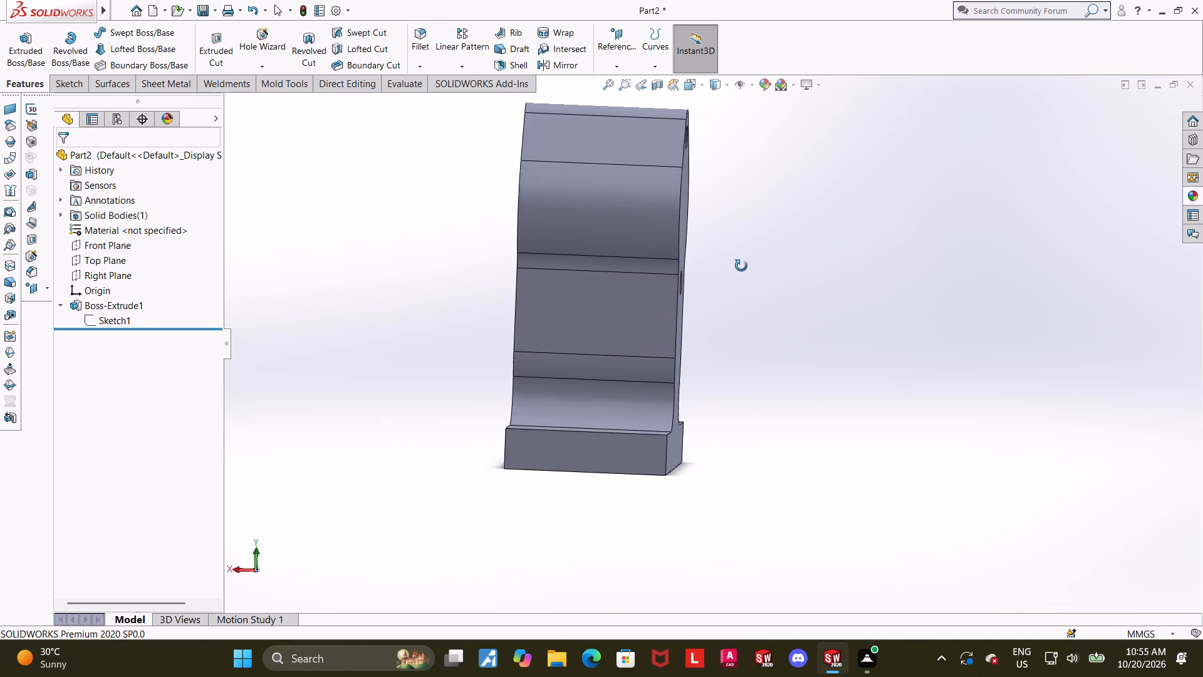
pyautogui.moveTo(741, 266); pyautogui.dragTo(846, 291, button='middle')
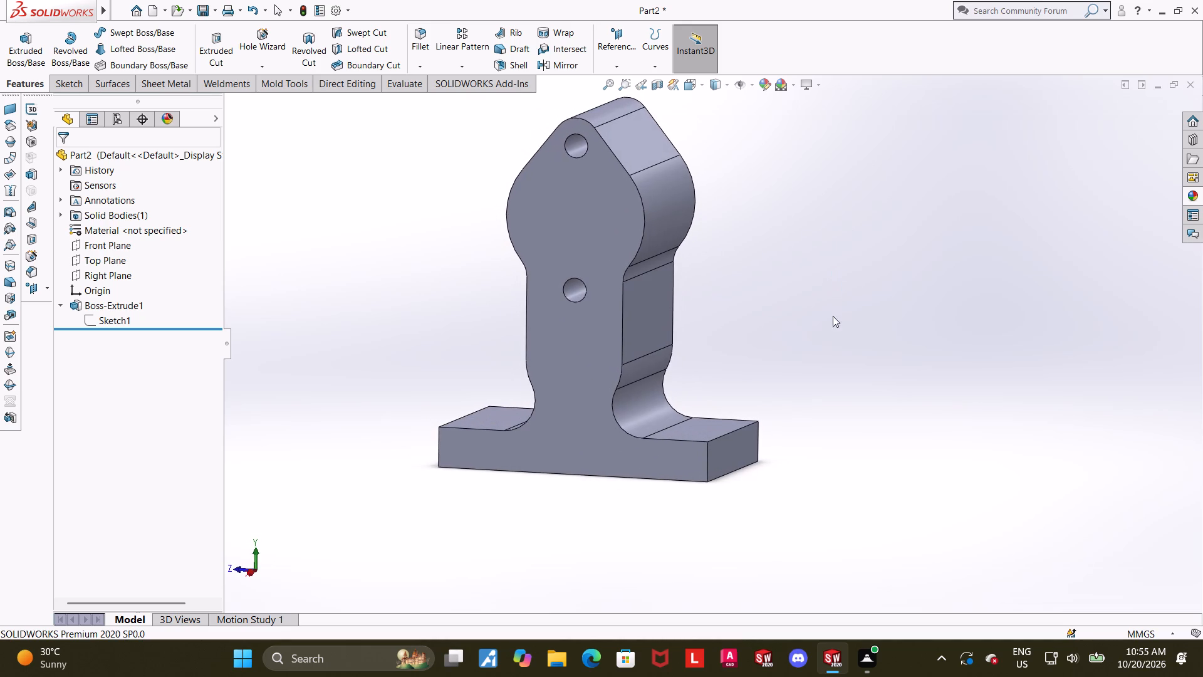
# Fillet the four vertical corner edges of the base with an 8 mm symmetric radius.
pyautogui.scroll(-2, 733, 391)
pyautogui.click(411, 32)
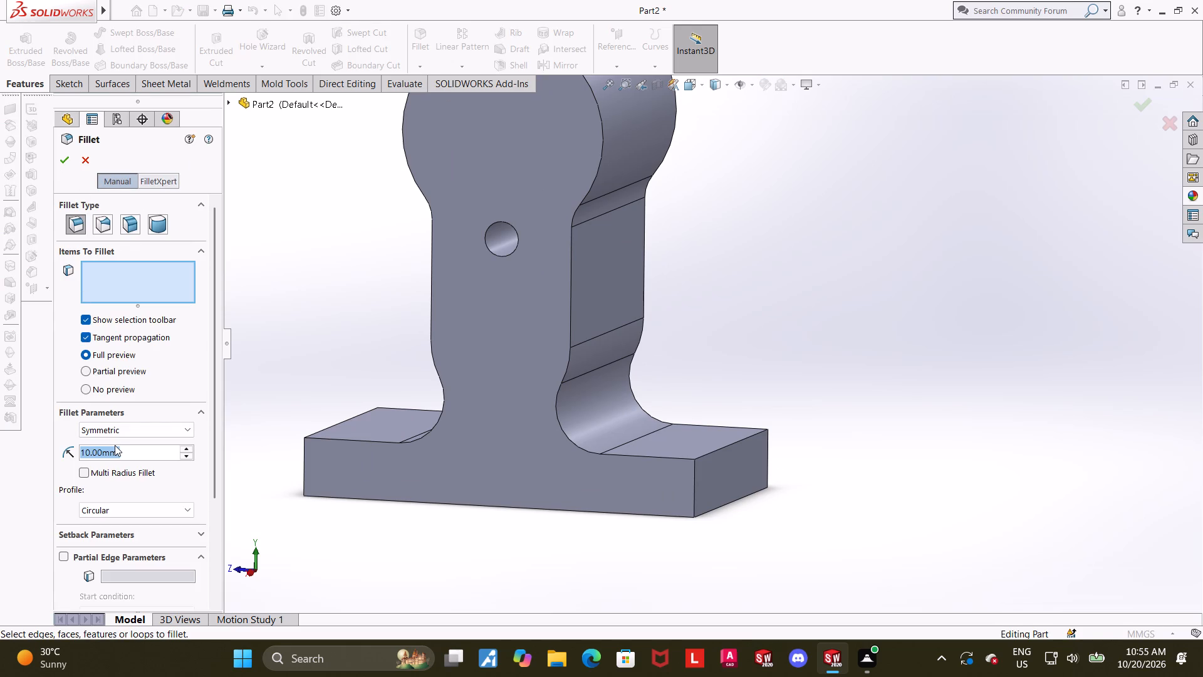
pyautogui.press('8')
pyautogui.press('Return')
pyautogui.click(695, 494)
pyautogui.moveTo(880, 451); pyautogui.dragTo(812, 465, button='middle')
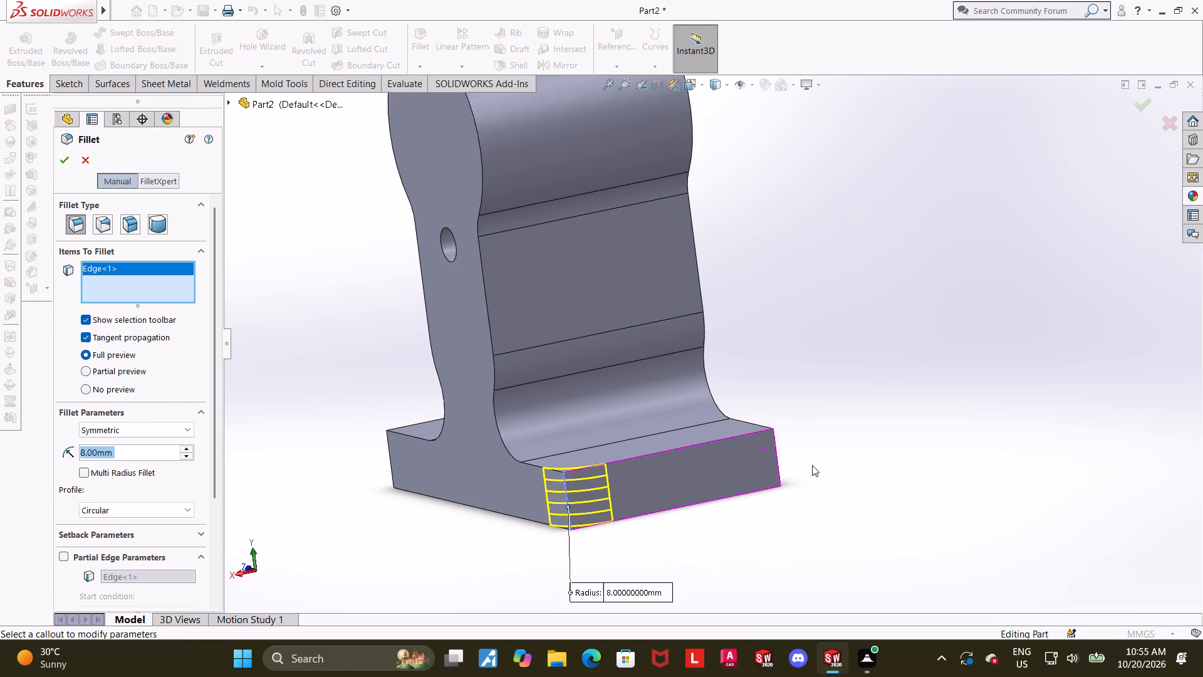
pyautogui.click(777, 463)
pyautogui.moveTo(736, 478); pyautogui.dragTo(903, 469, button='middle')
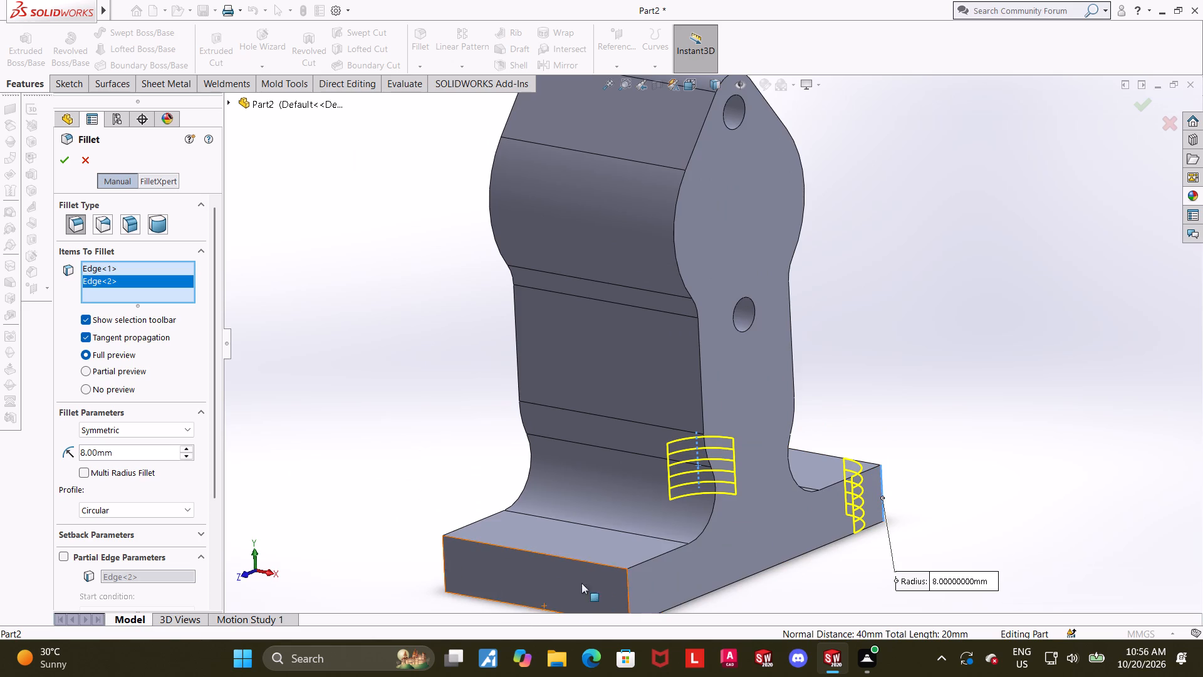
pyautogui.click(625, 576)
pyautogui.click(444, 552)
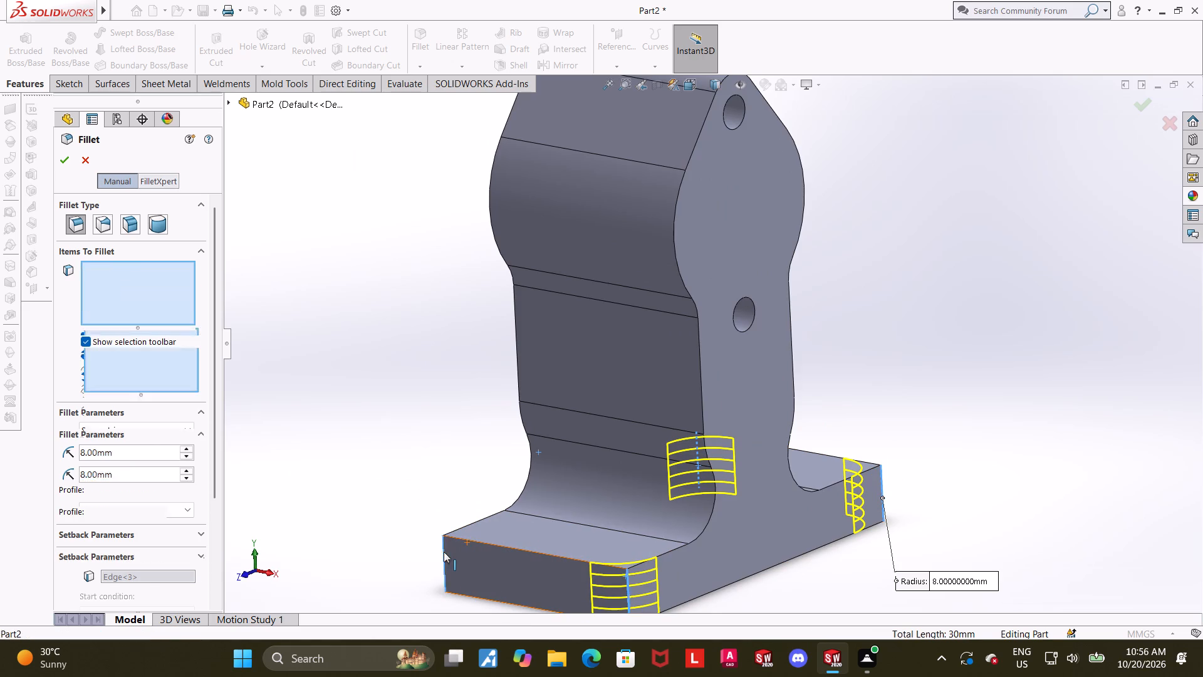
pyautogui.scroll(2, 415, 490)
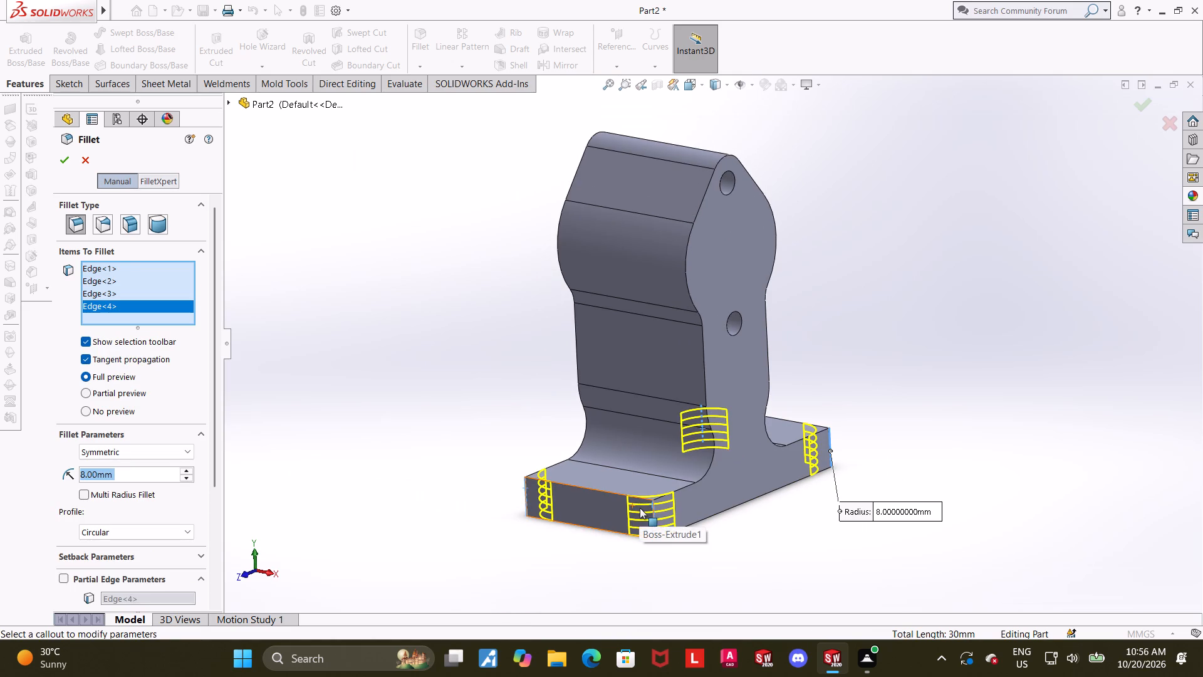
pyautogui.scroll(-1, 640, 508)
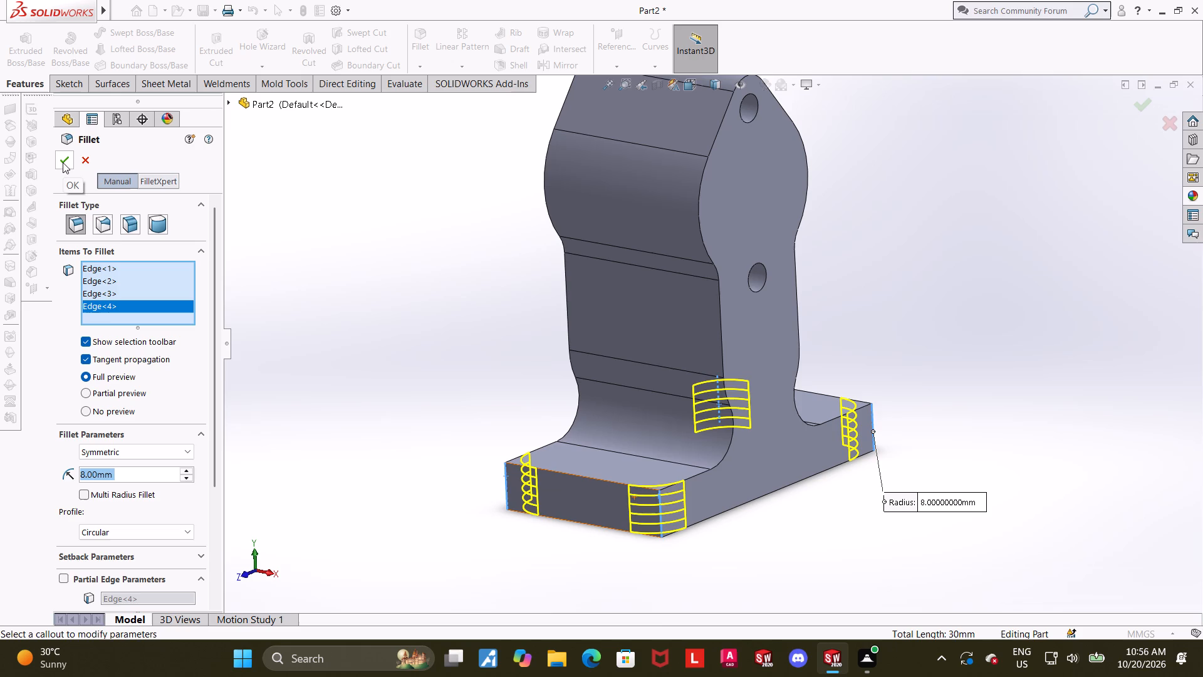
pyautogui.click(63, 162)
pyautogui.scroll(2, 917, 495)
pyautogui.click(938, 495)
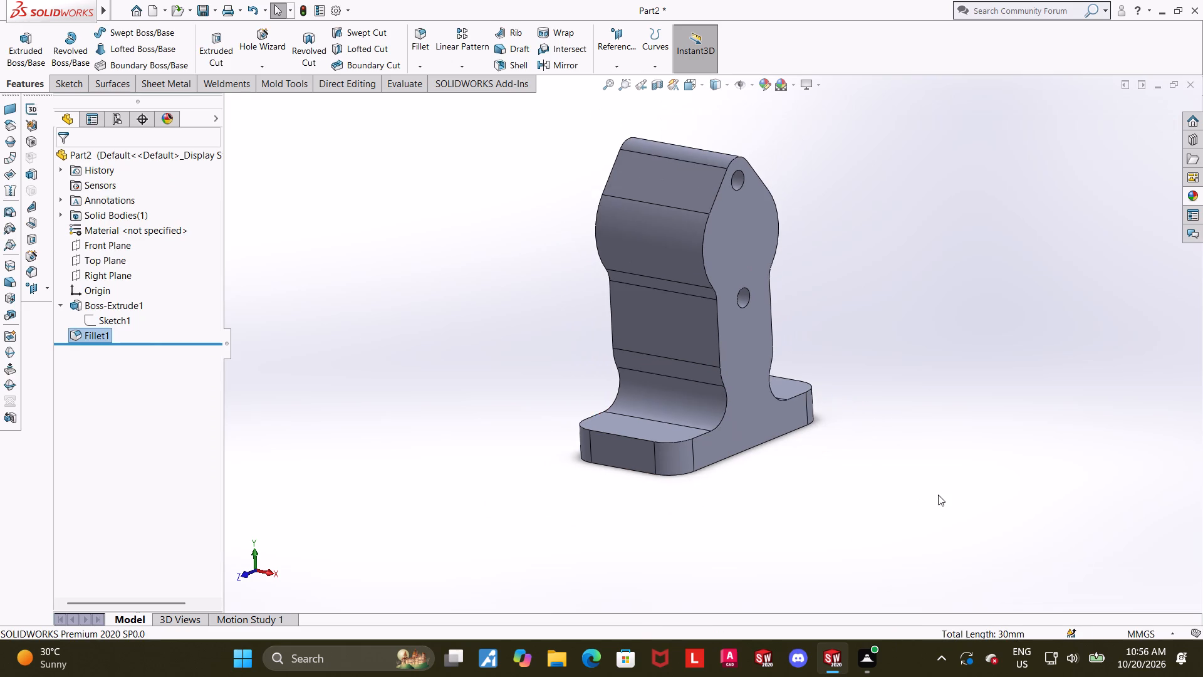
# Examine the filleted base from several angles and then straight down in the Top view.
pyautogui.moveTo(873, 382); pyautogui.dragTo(786, 433, button='middle')
pyautogui.moveTo(776, 379); pyautogui.dragTo(783, 446, button='middle')
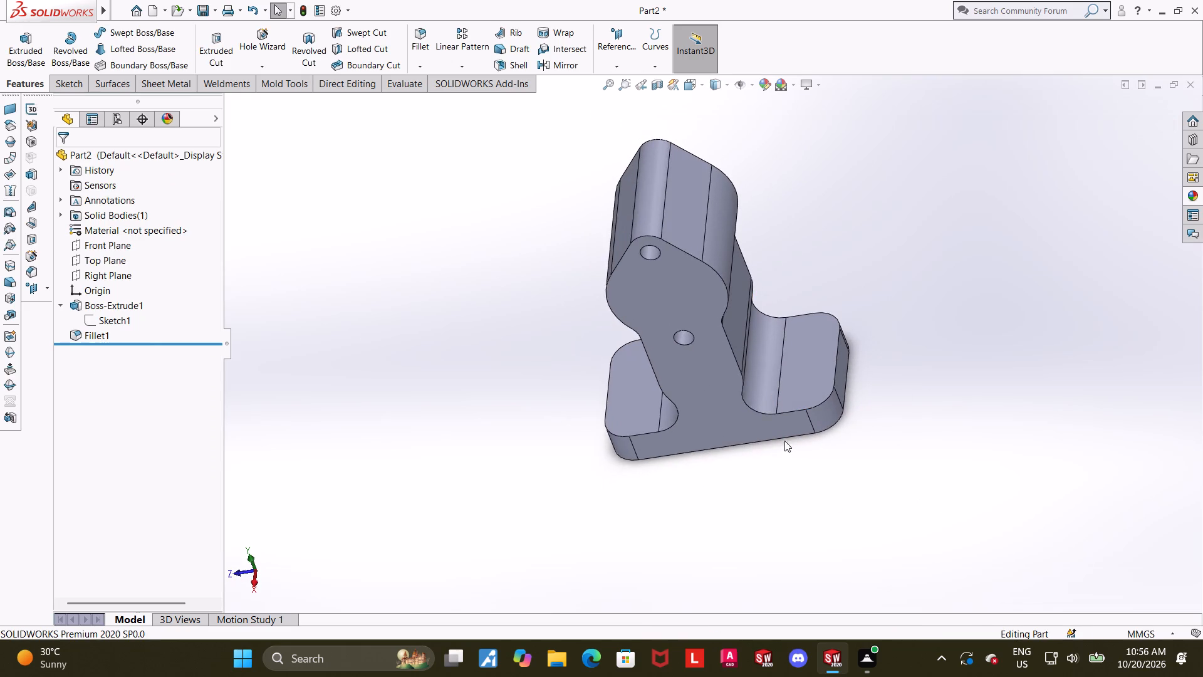
pyautogui.moveTo(778, 424); pyautogui.dragTo(812, 352, button='middle')
pyautogui.scroll(-2, 707, 370)
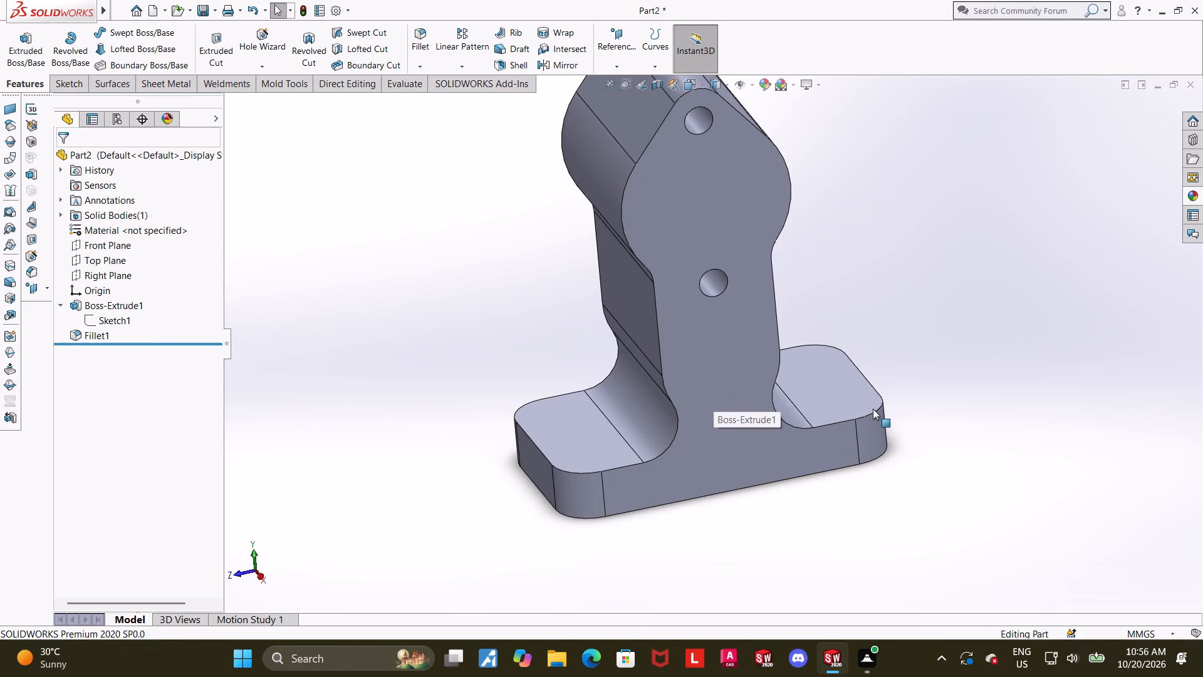
pyautogui.moveTo(872, 409); pyautogui.dragTo(858, 424, button='middle')
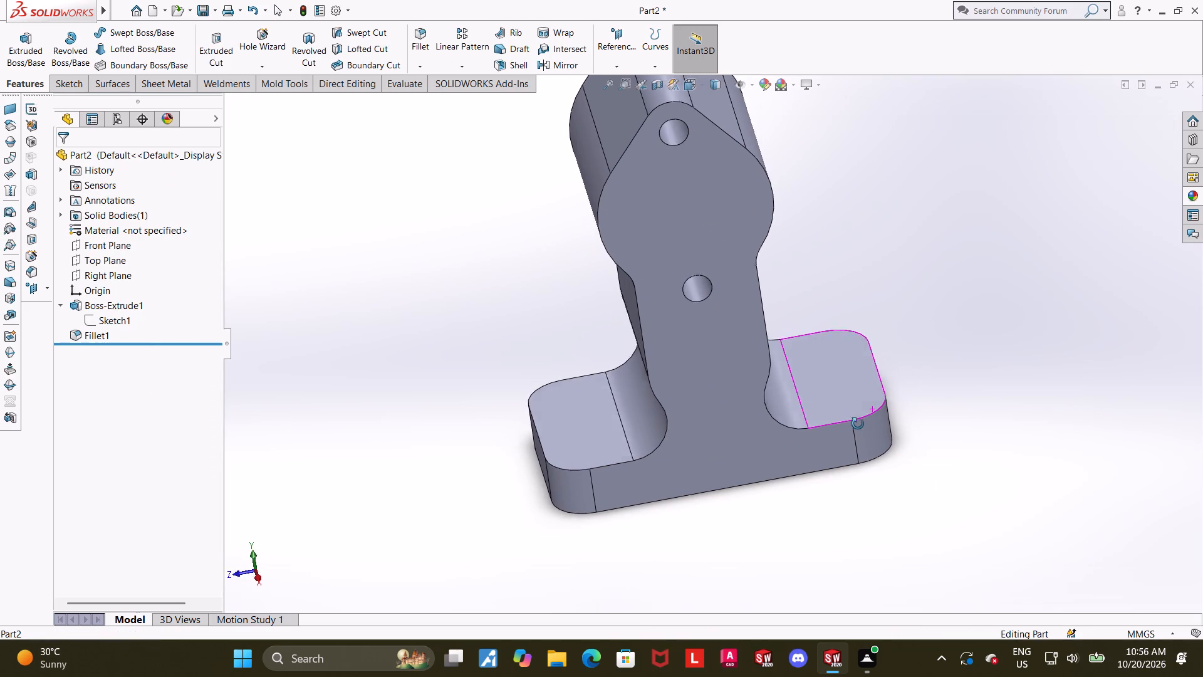
pyautogui.moveTo(858, 424); pyautogui.dragTo(826, 466, button='middle')
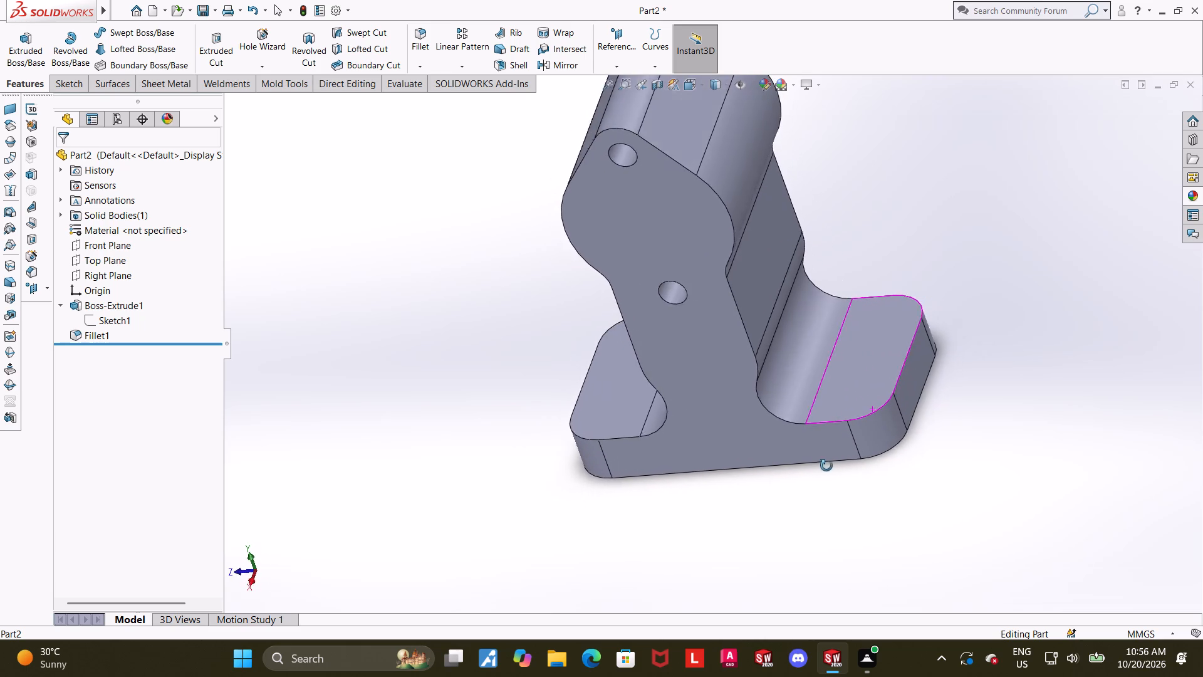
pyautogui.moveTo(826, 466); pyautogui.dragTo(835, 464, button='middle')
pyautogui.scroll(3, 830, 455)
pyautogui.scroll(-3, 901, 344)
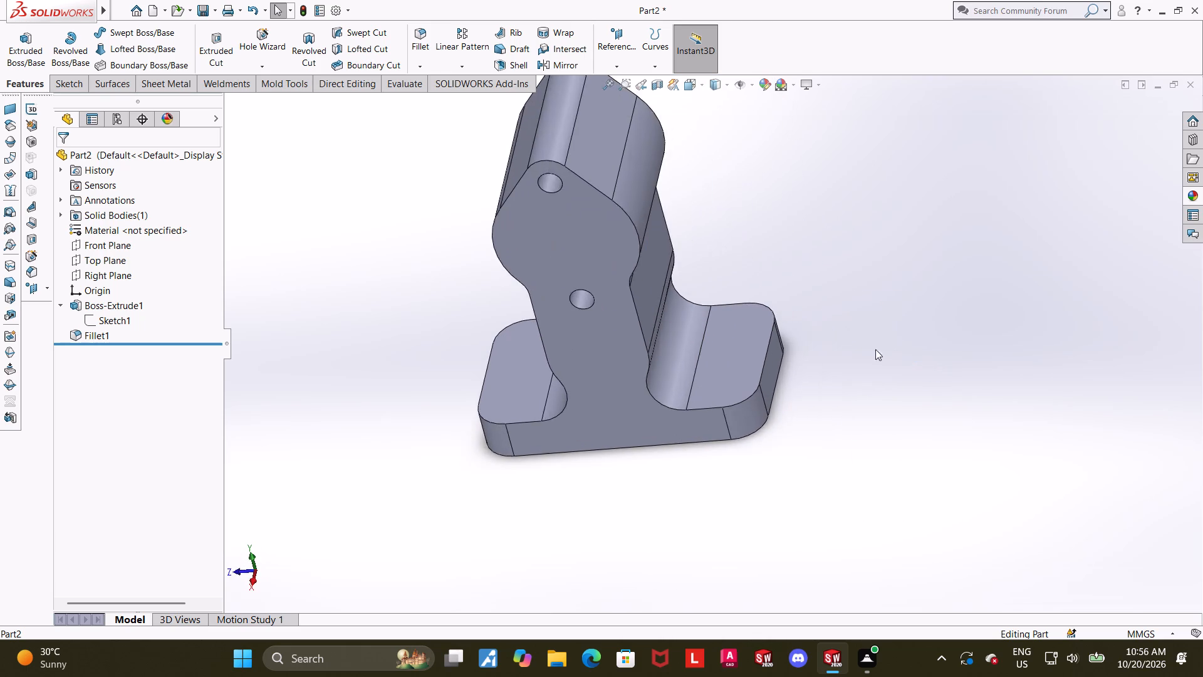
pyautogui.moveTo(831, 357); pyautogui.dragTo(838, 370, button='middle')
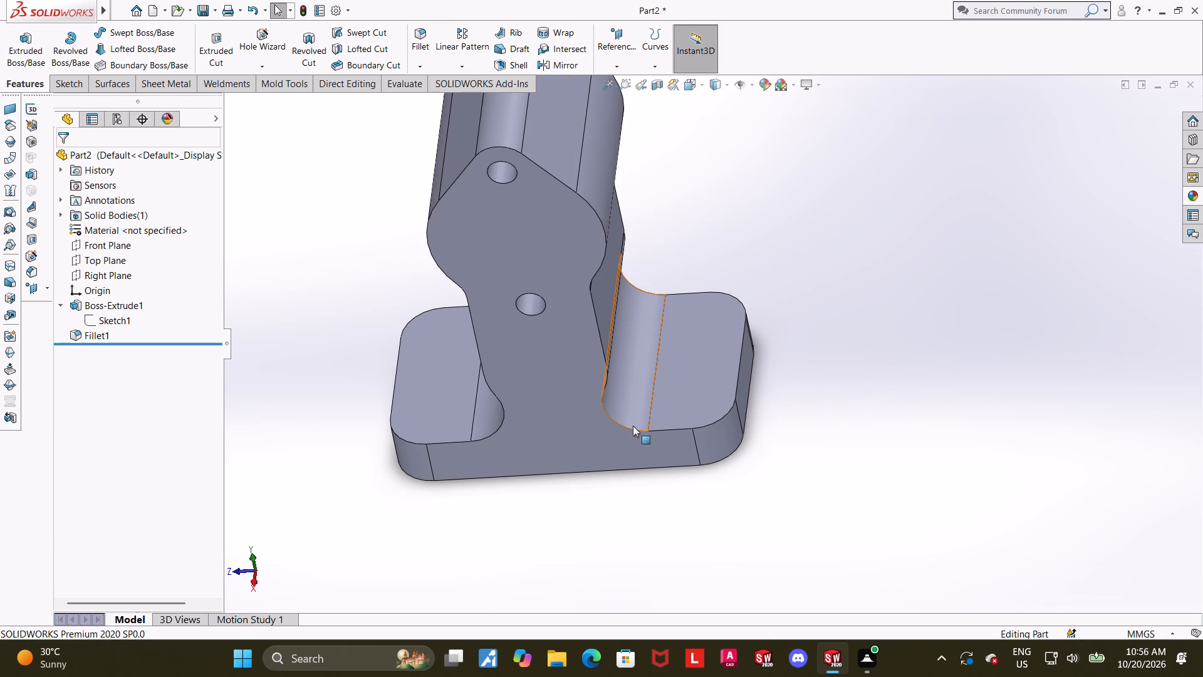
pyautogui.click(694, 88)
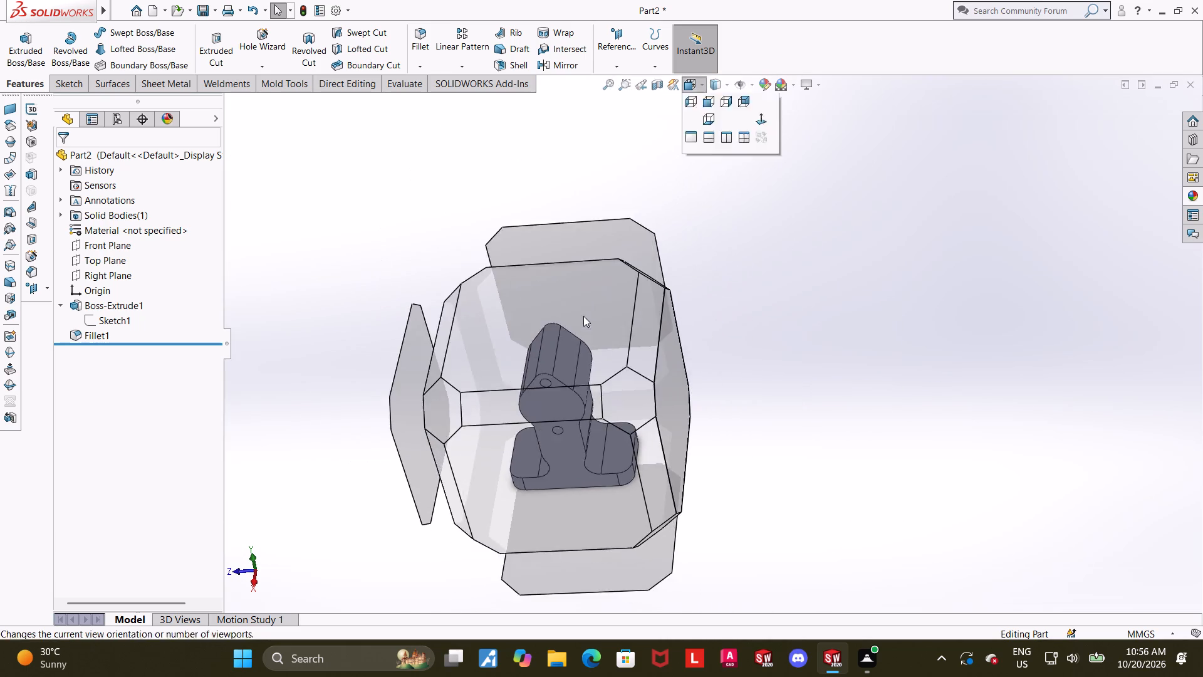
pyautogui.click(583, 316)
pyautogui.scroll(2, 866, 467)
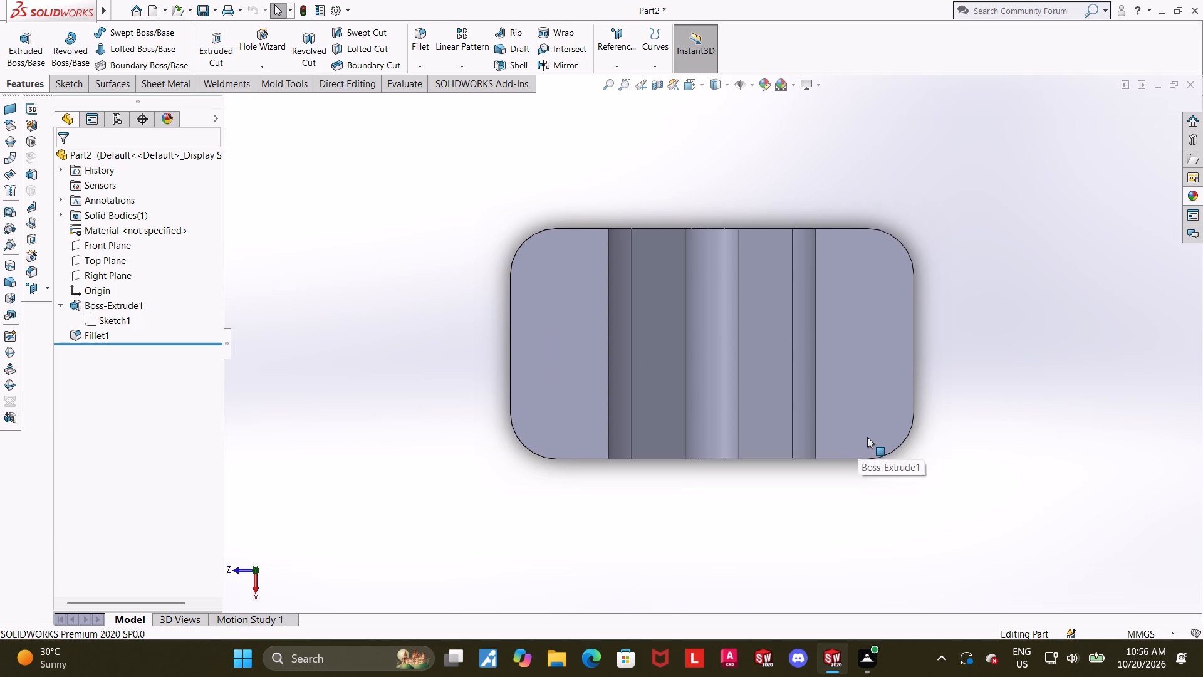
pyautogui.scroll(1, 875, 441)
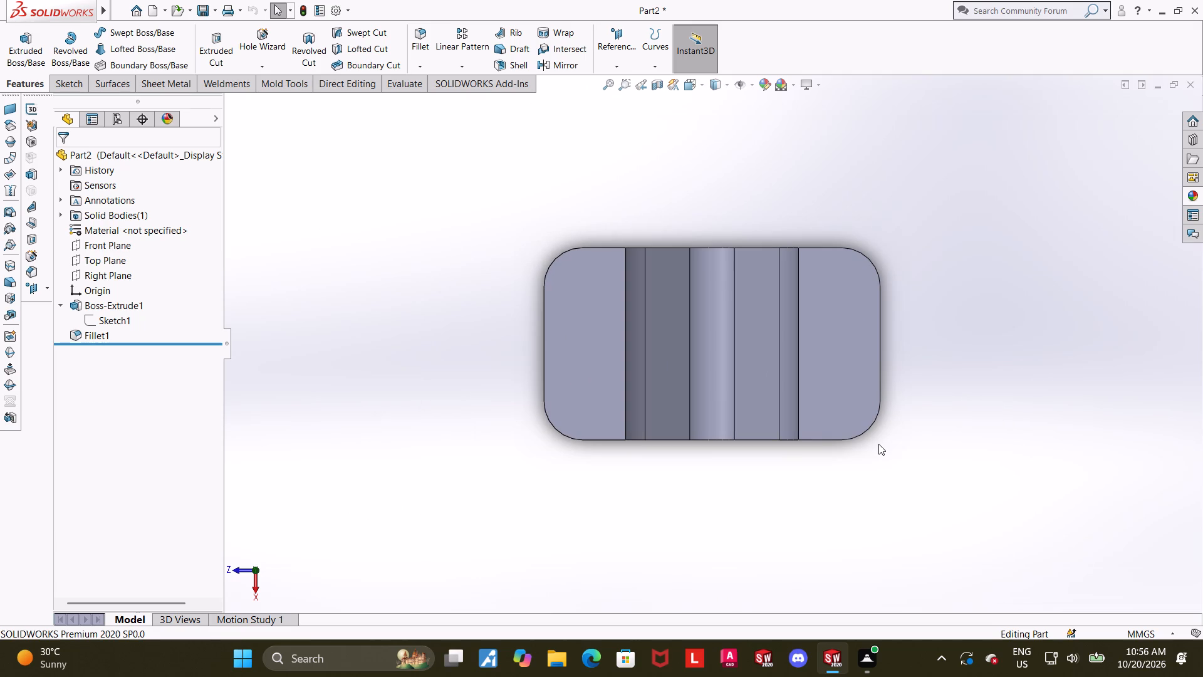
pyautogui.scroll(-1, 893, 380)
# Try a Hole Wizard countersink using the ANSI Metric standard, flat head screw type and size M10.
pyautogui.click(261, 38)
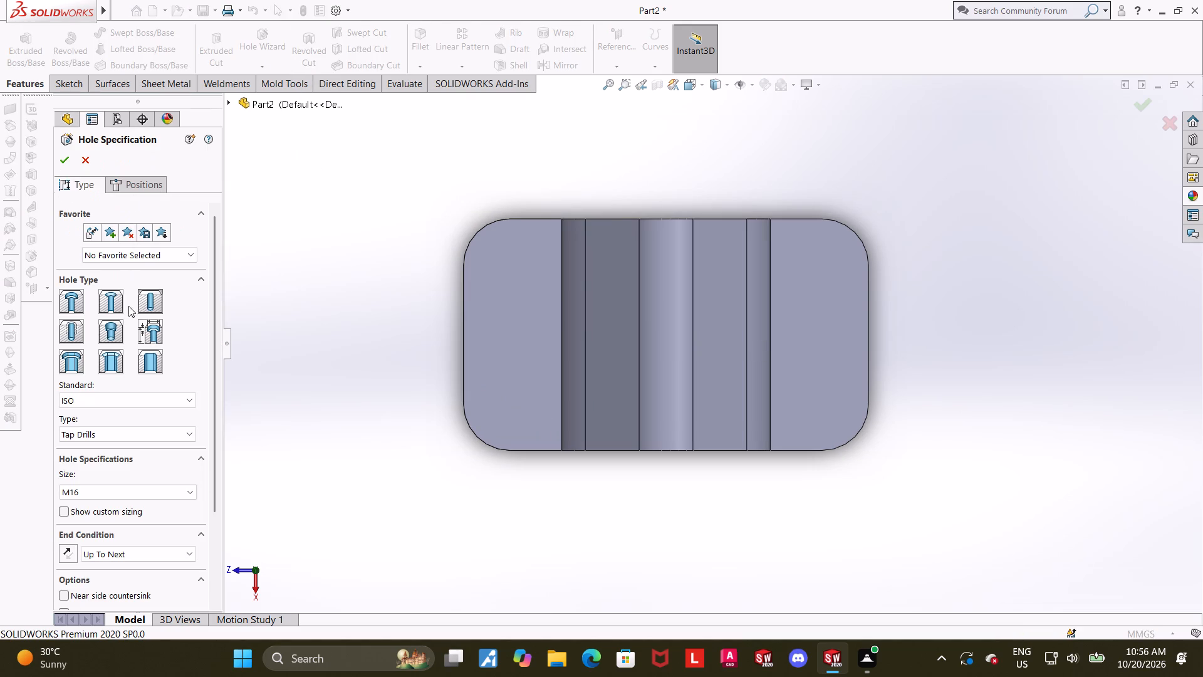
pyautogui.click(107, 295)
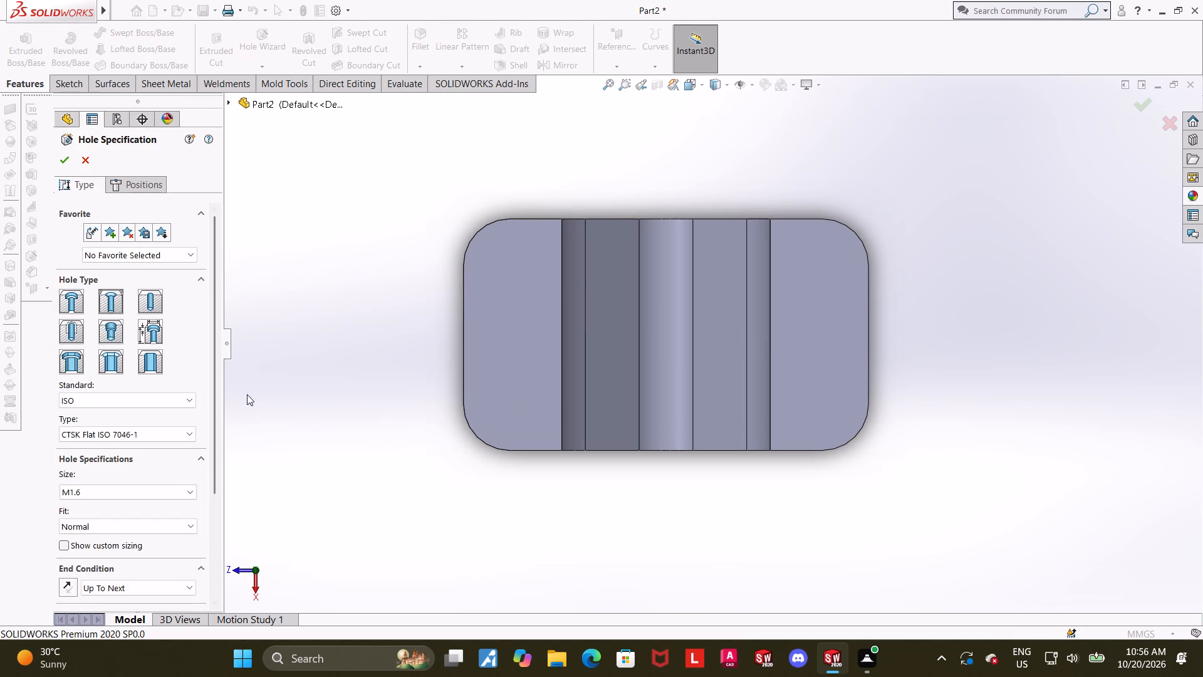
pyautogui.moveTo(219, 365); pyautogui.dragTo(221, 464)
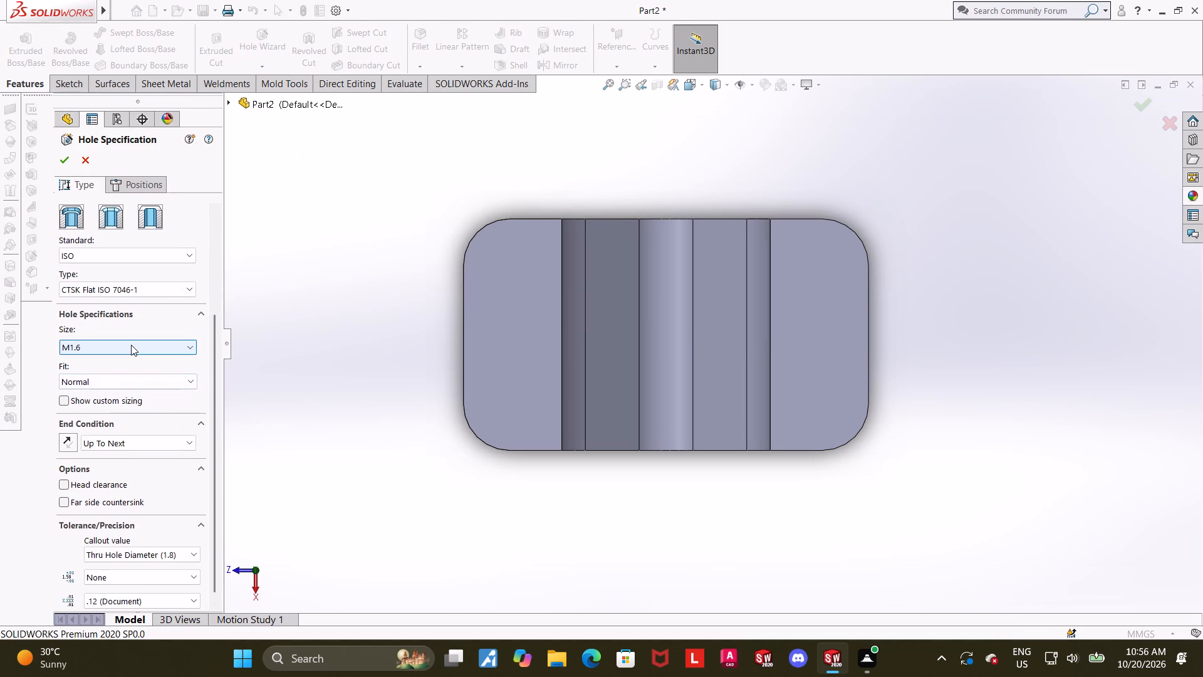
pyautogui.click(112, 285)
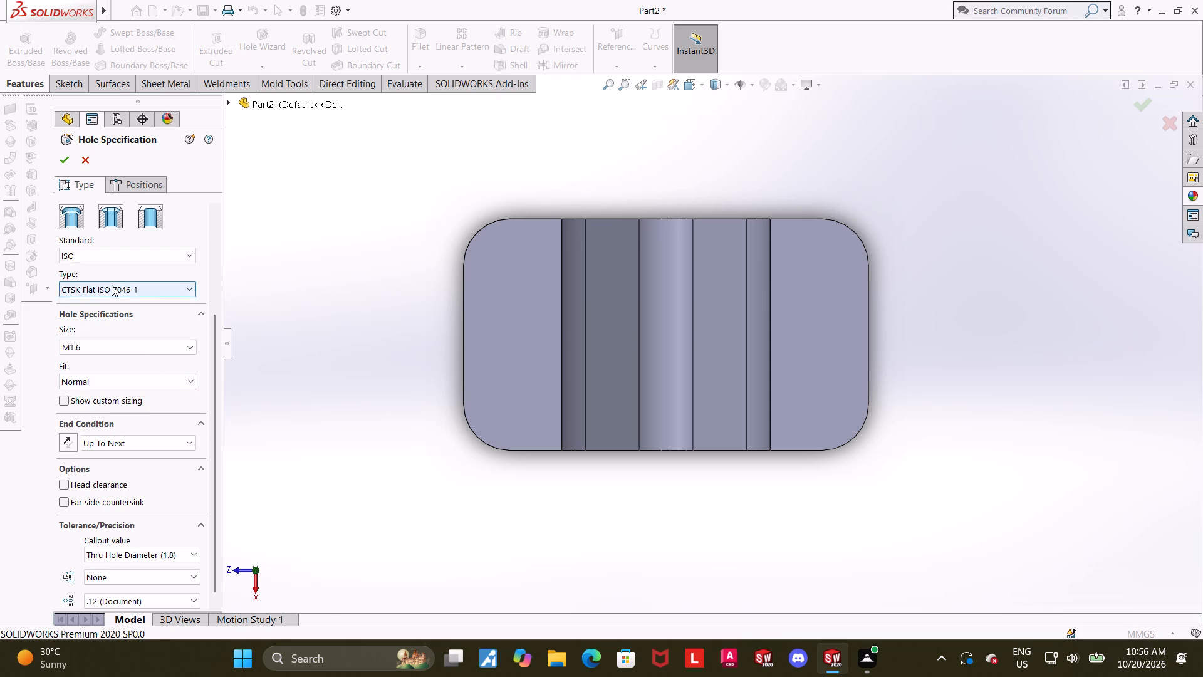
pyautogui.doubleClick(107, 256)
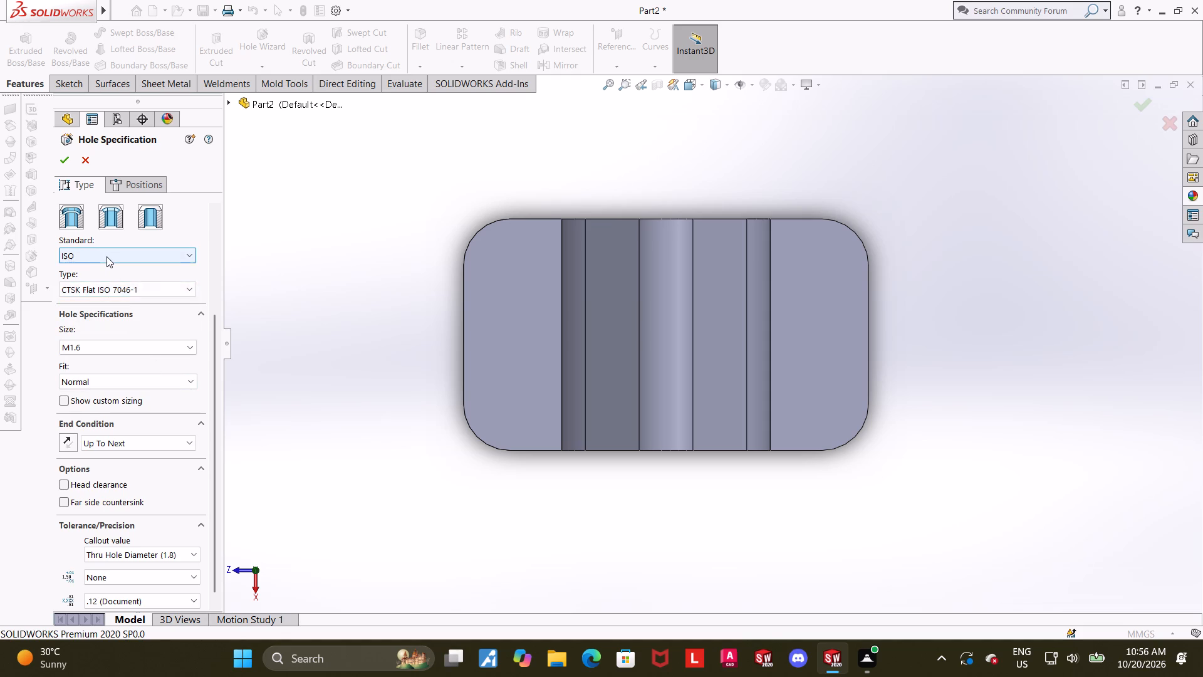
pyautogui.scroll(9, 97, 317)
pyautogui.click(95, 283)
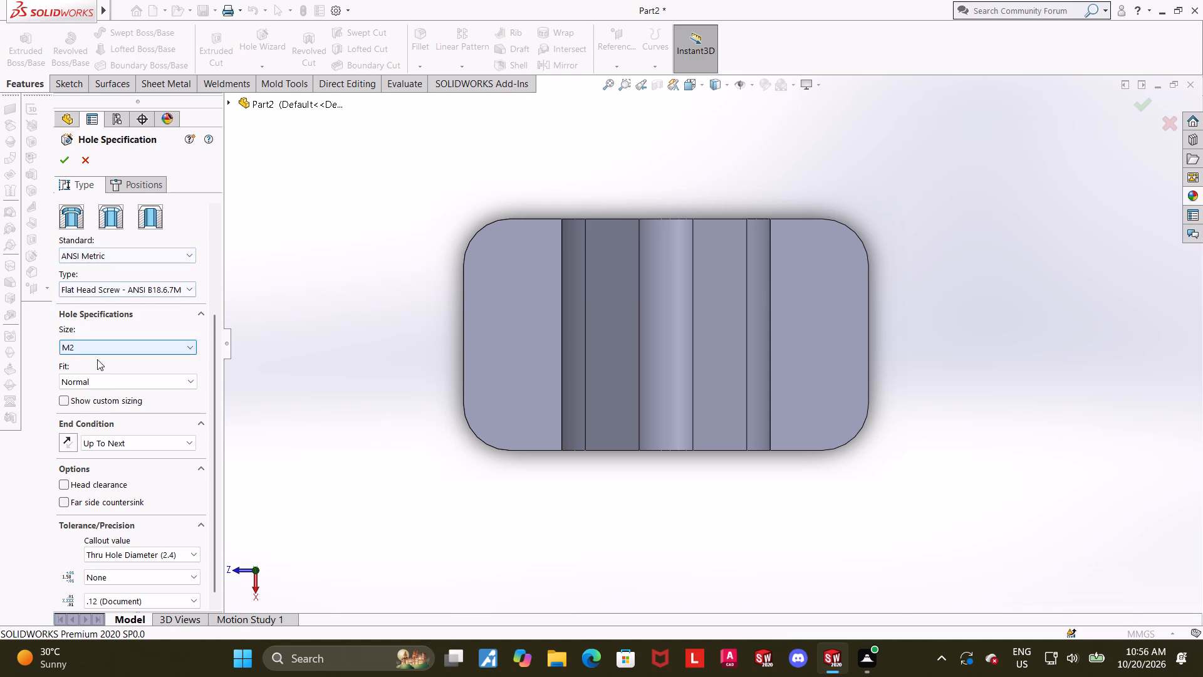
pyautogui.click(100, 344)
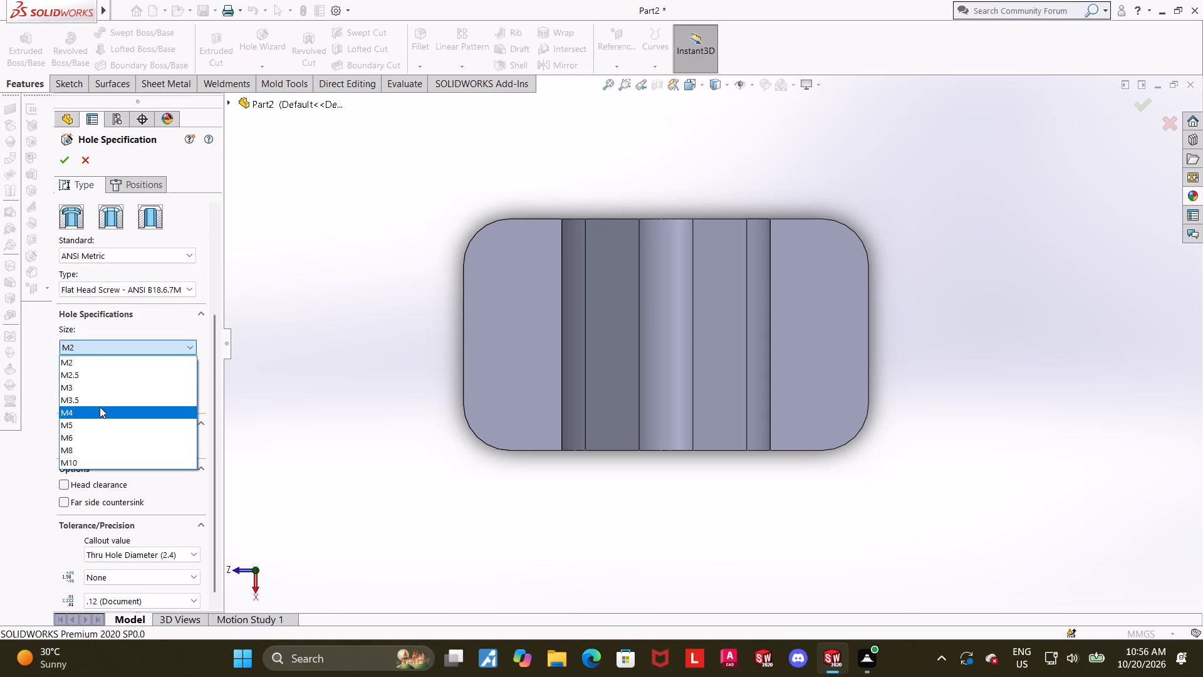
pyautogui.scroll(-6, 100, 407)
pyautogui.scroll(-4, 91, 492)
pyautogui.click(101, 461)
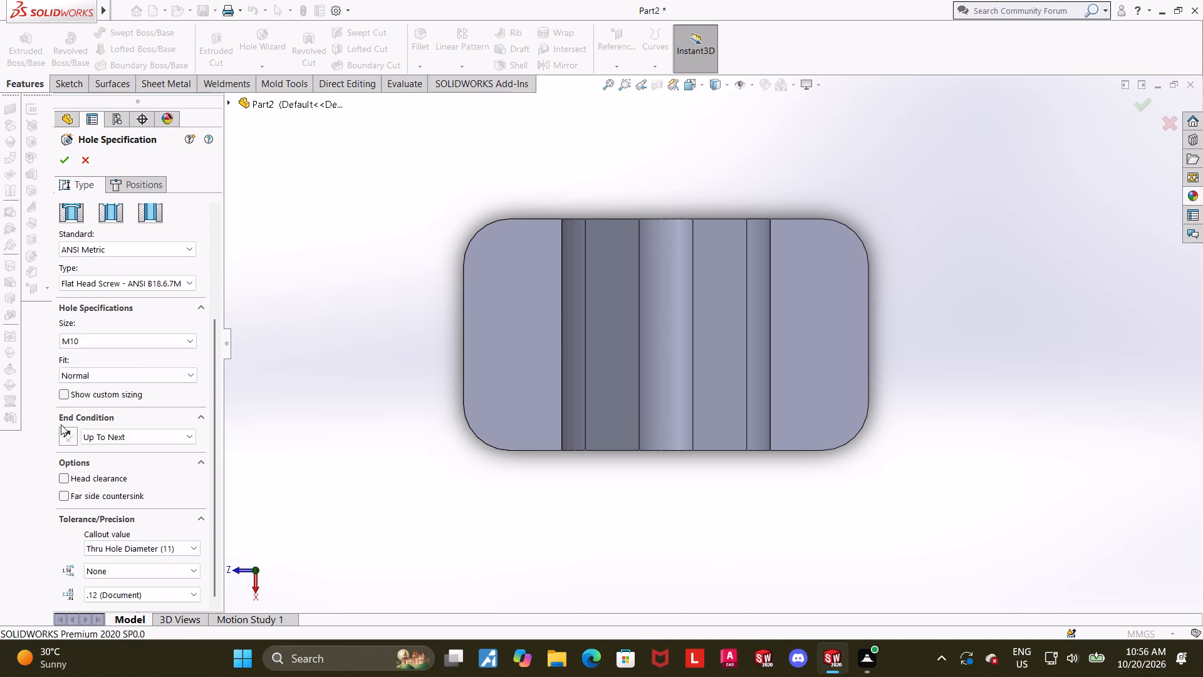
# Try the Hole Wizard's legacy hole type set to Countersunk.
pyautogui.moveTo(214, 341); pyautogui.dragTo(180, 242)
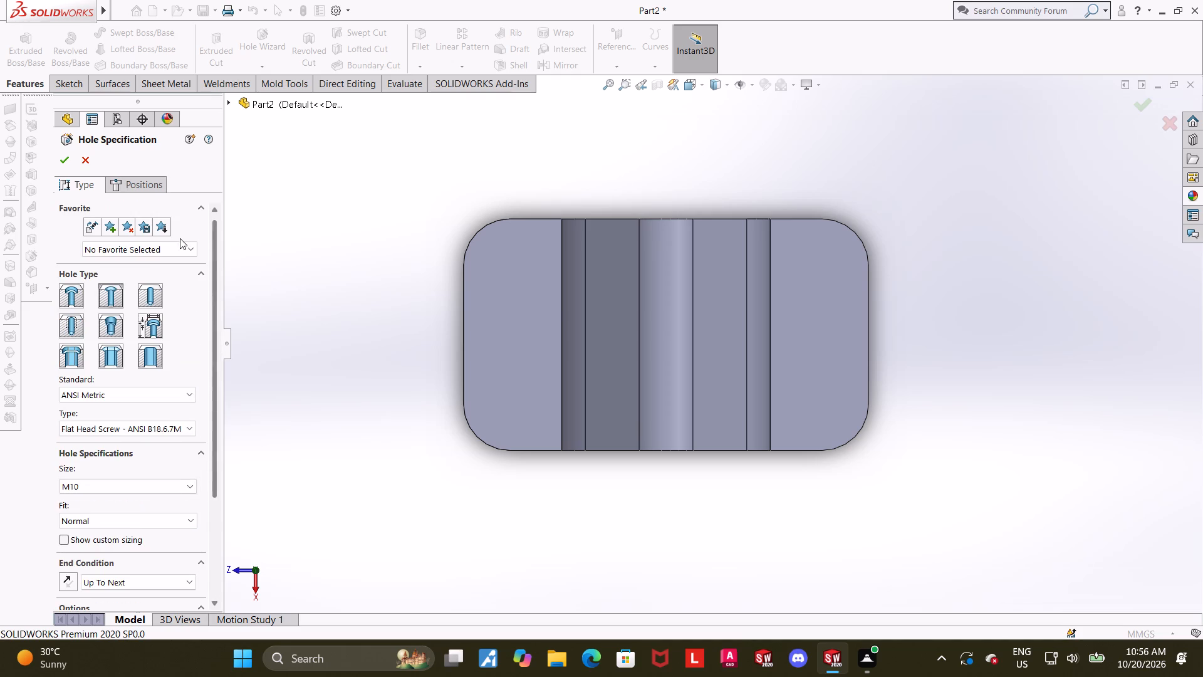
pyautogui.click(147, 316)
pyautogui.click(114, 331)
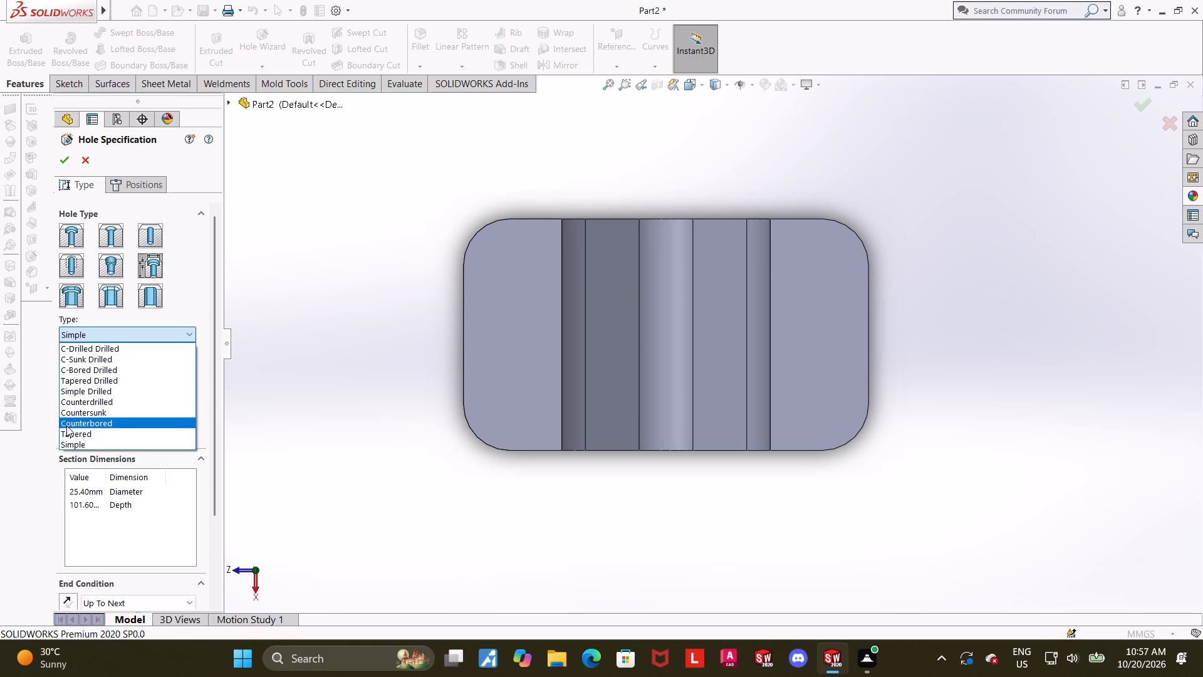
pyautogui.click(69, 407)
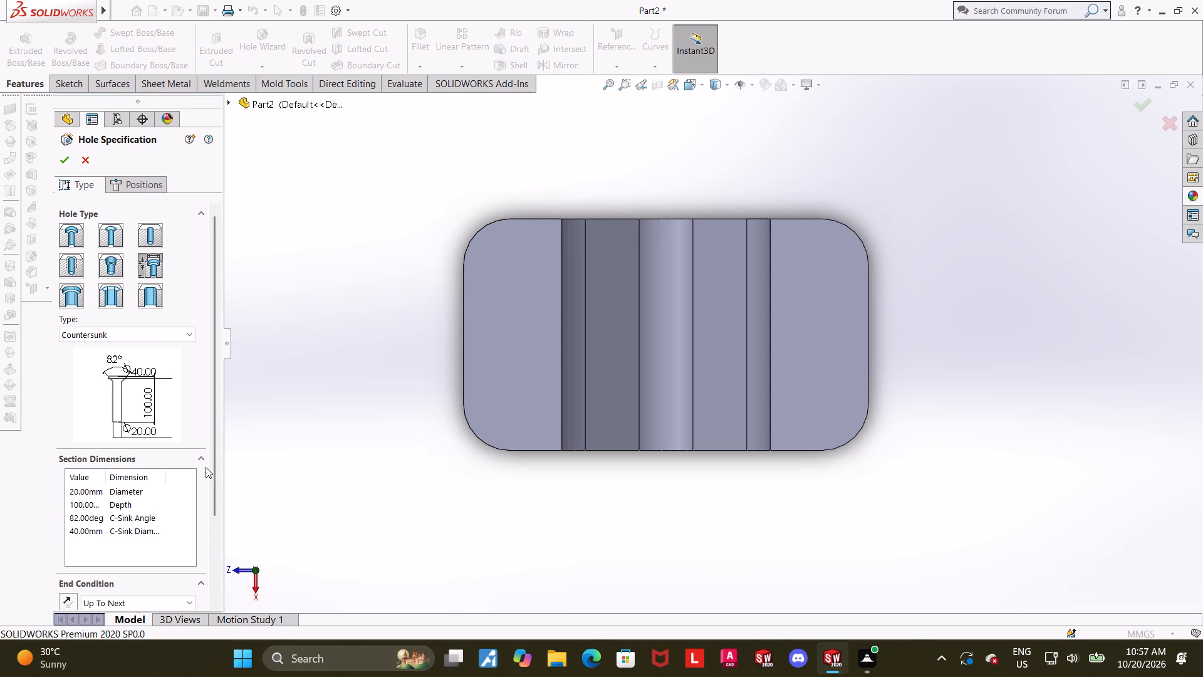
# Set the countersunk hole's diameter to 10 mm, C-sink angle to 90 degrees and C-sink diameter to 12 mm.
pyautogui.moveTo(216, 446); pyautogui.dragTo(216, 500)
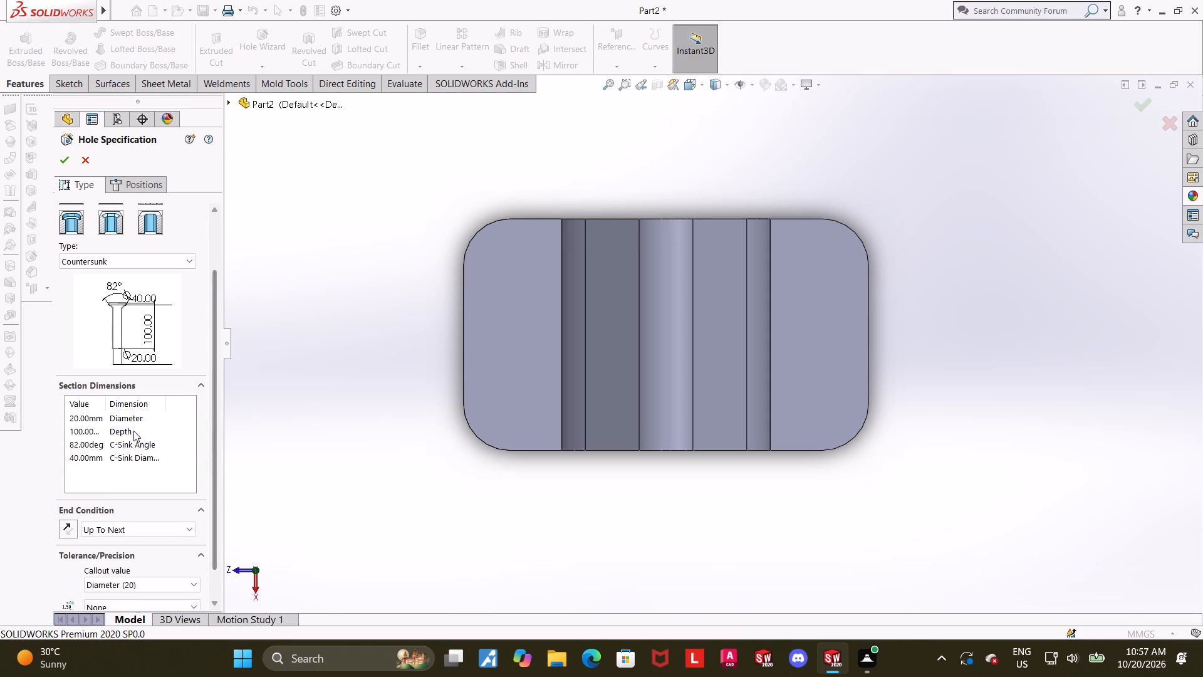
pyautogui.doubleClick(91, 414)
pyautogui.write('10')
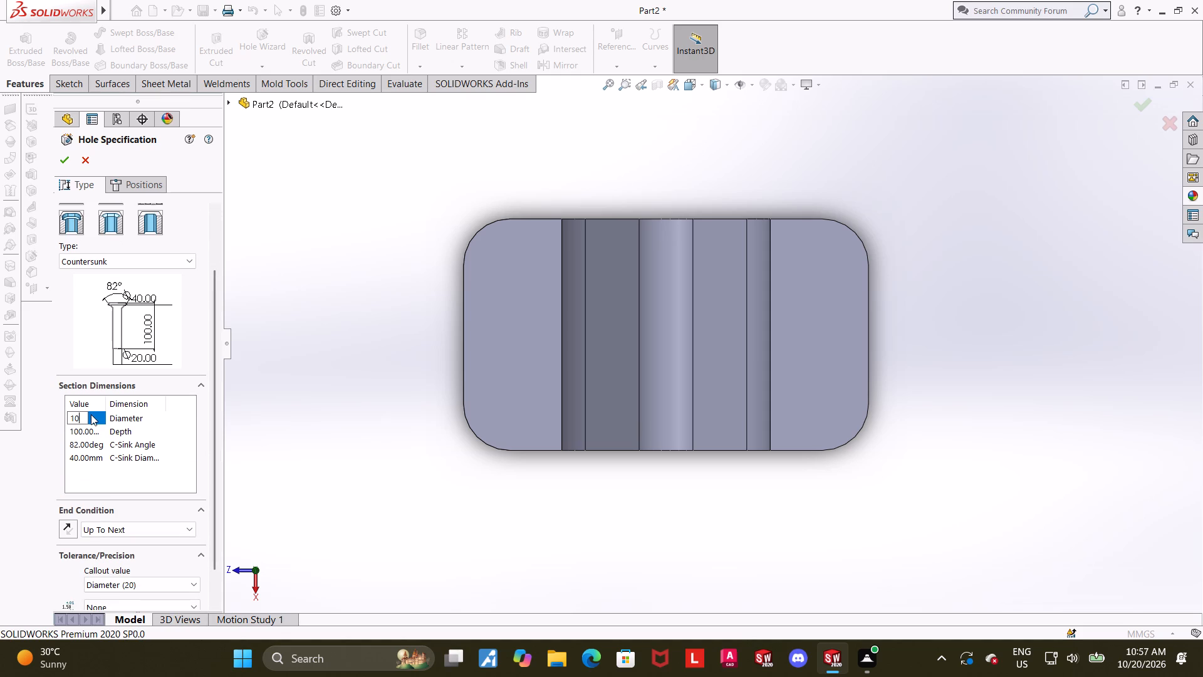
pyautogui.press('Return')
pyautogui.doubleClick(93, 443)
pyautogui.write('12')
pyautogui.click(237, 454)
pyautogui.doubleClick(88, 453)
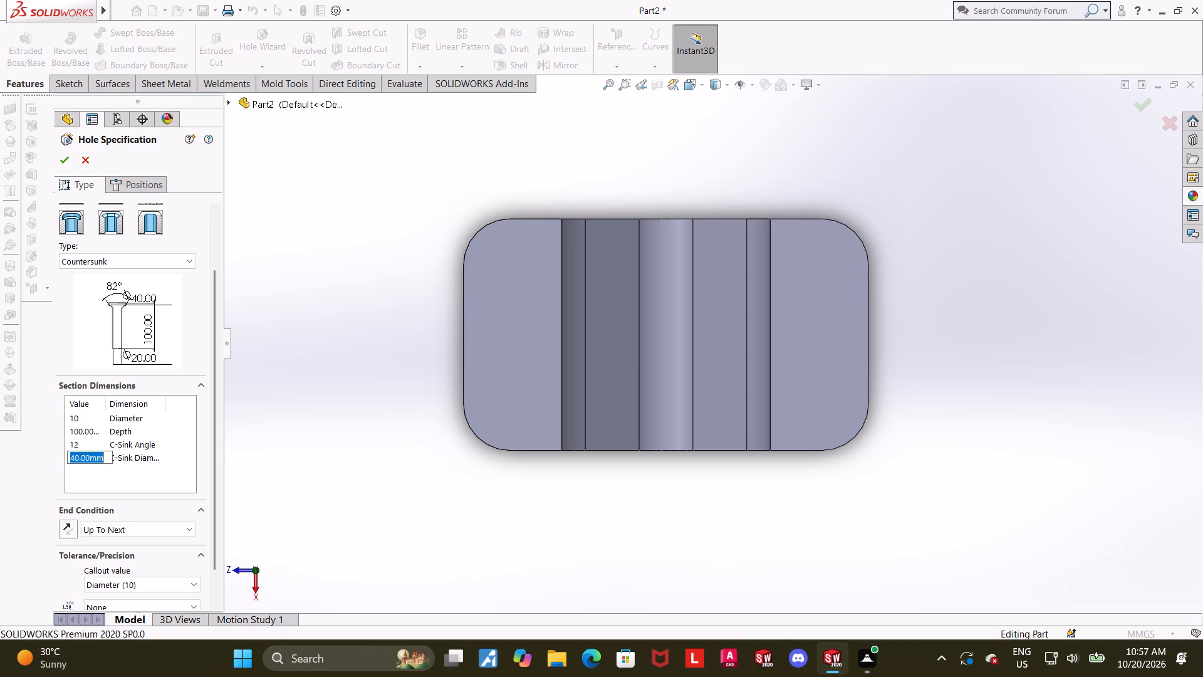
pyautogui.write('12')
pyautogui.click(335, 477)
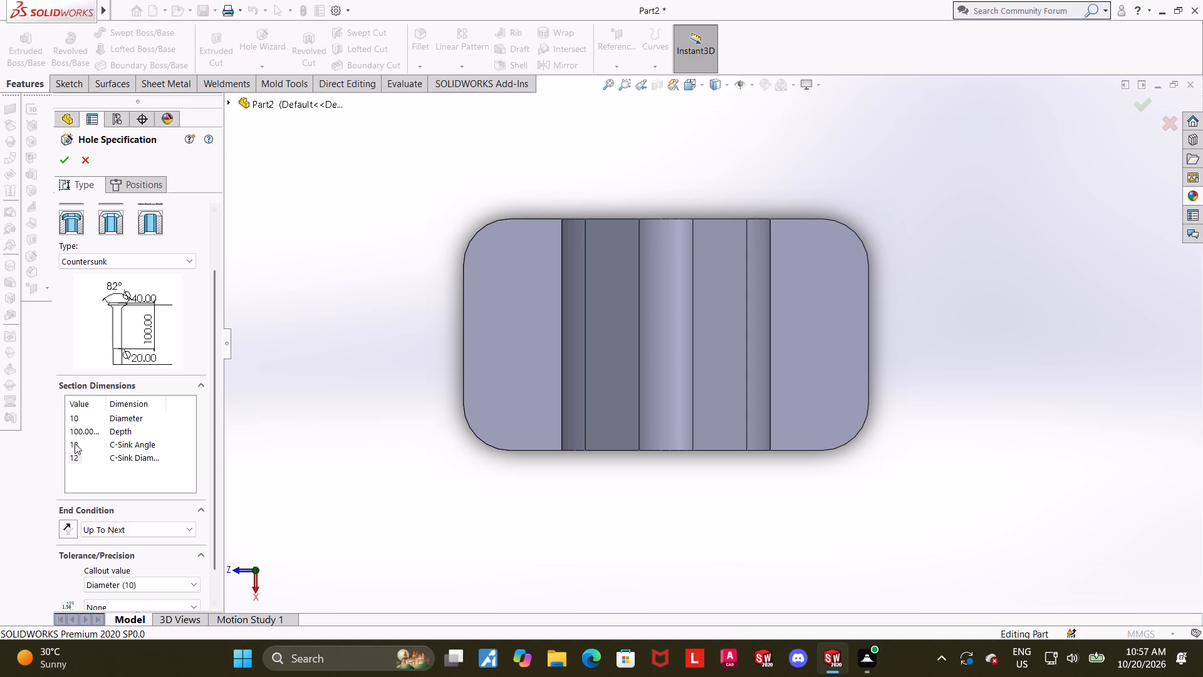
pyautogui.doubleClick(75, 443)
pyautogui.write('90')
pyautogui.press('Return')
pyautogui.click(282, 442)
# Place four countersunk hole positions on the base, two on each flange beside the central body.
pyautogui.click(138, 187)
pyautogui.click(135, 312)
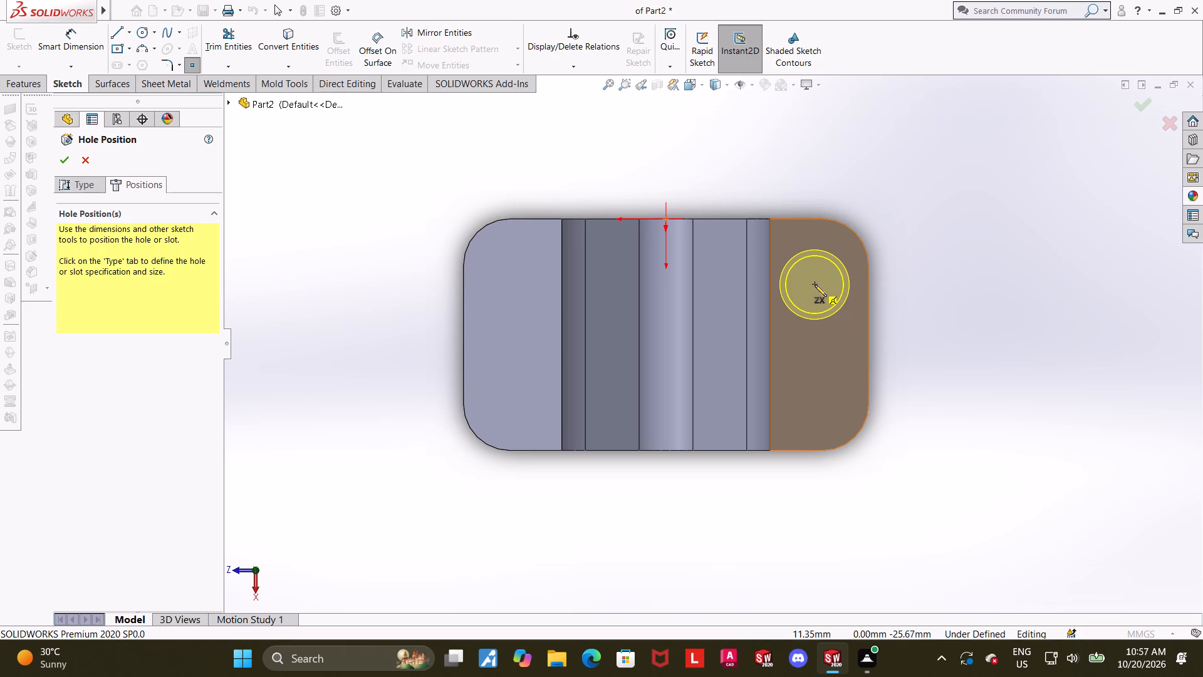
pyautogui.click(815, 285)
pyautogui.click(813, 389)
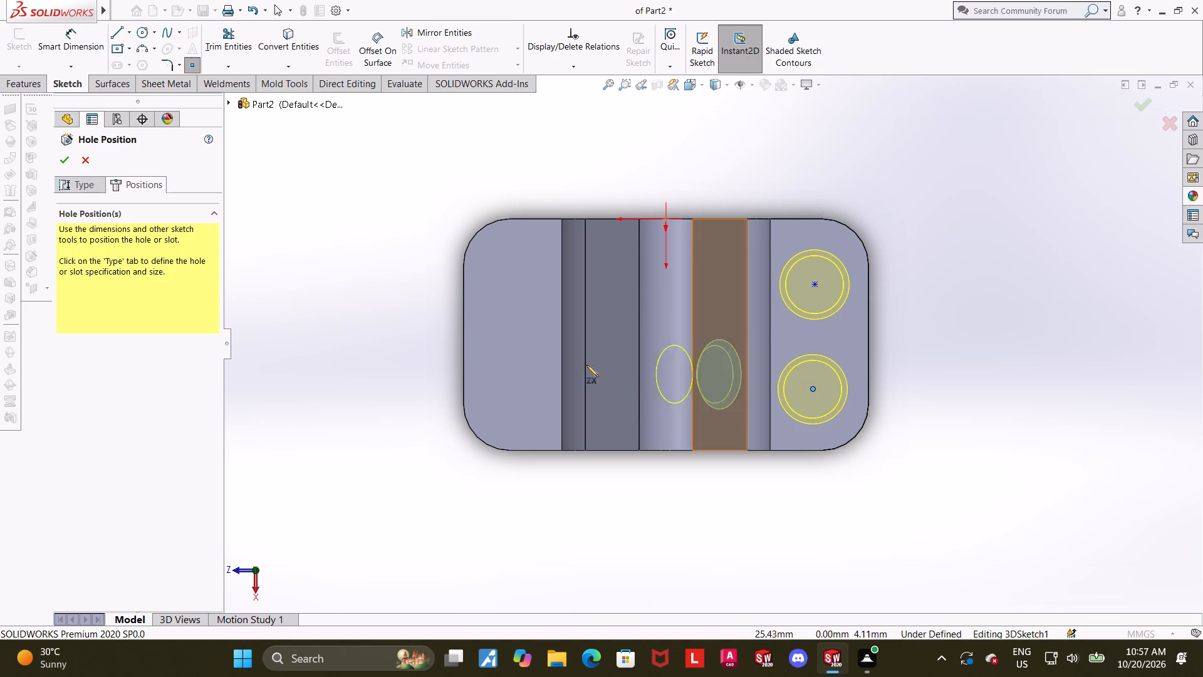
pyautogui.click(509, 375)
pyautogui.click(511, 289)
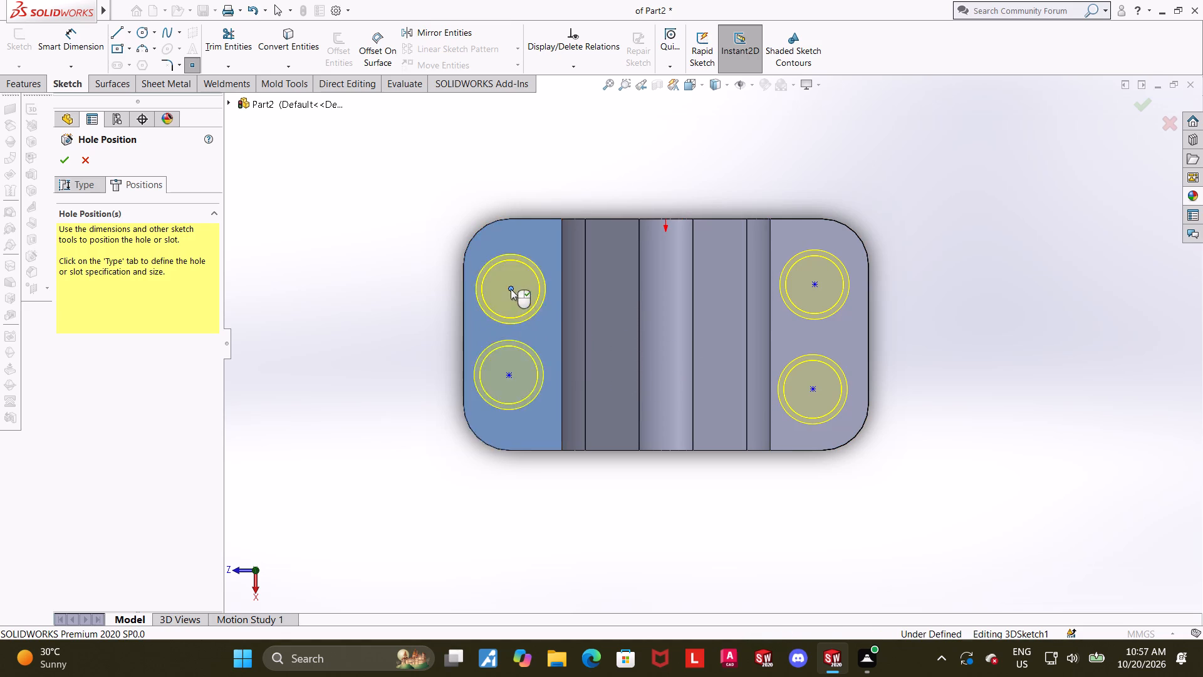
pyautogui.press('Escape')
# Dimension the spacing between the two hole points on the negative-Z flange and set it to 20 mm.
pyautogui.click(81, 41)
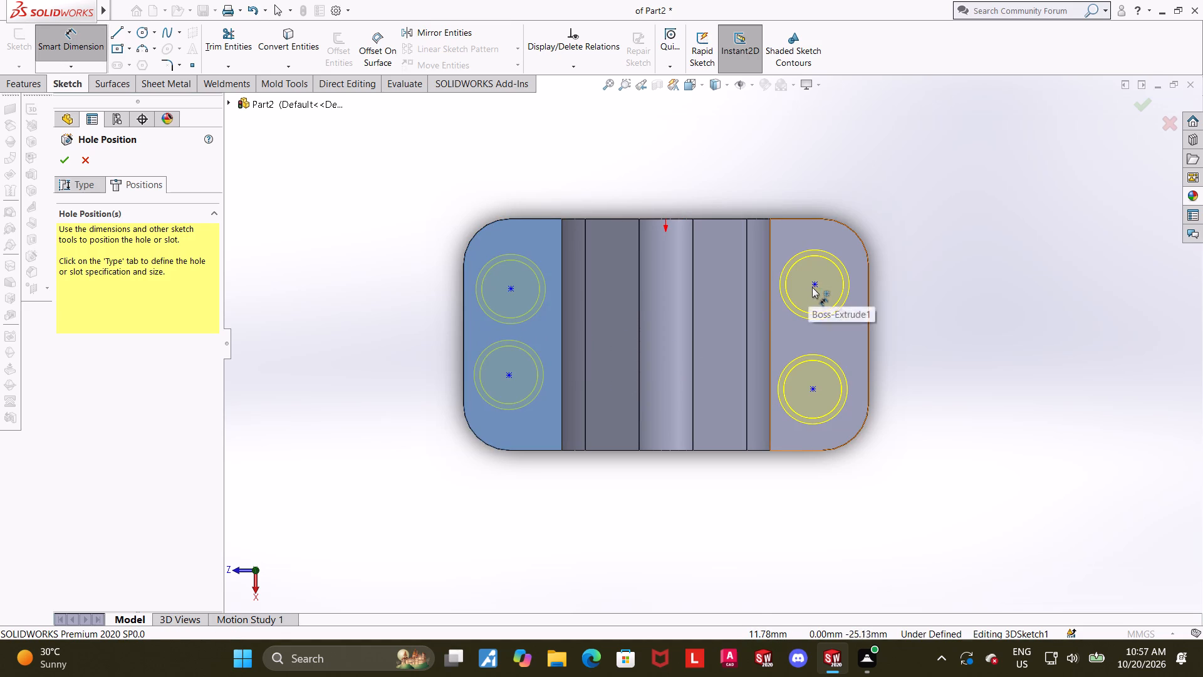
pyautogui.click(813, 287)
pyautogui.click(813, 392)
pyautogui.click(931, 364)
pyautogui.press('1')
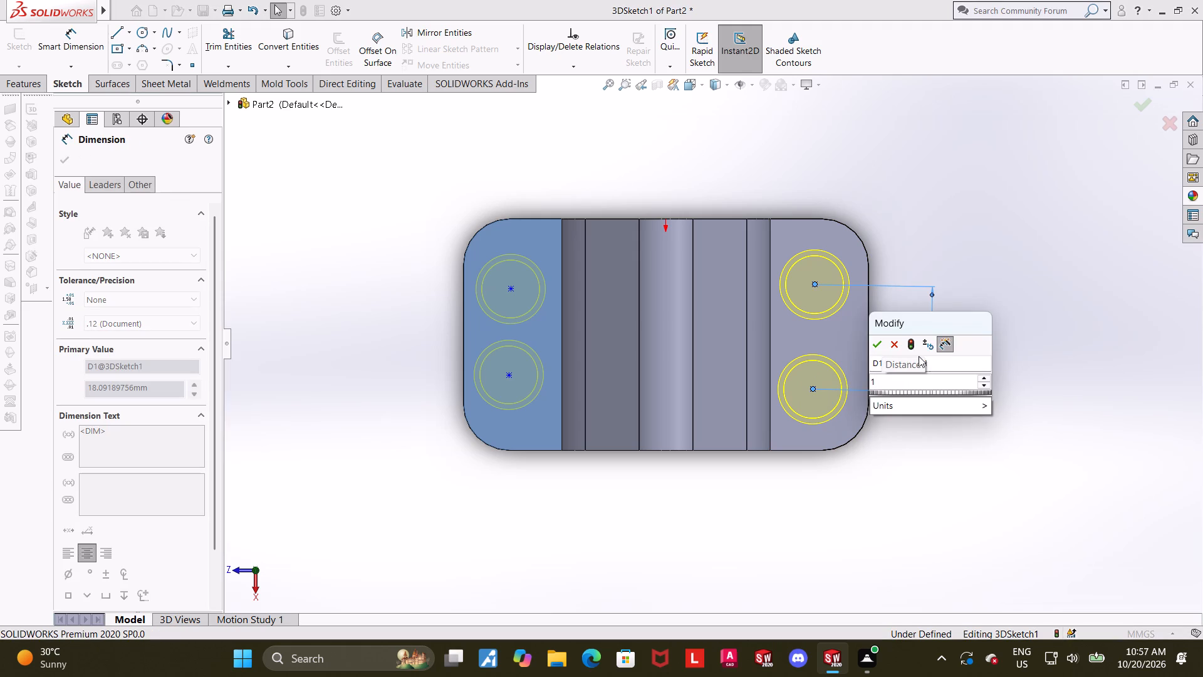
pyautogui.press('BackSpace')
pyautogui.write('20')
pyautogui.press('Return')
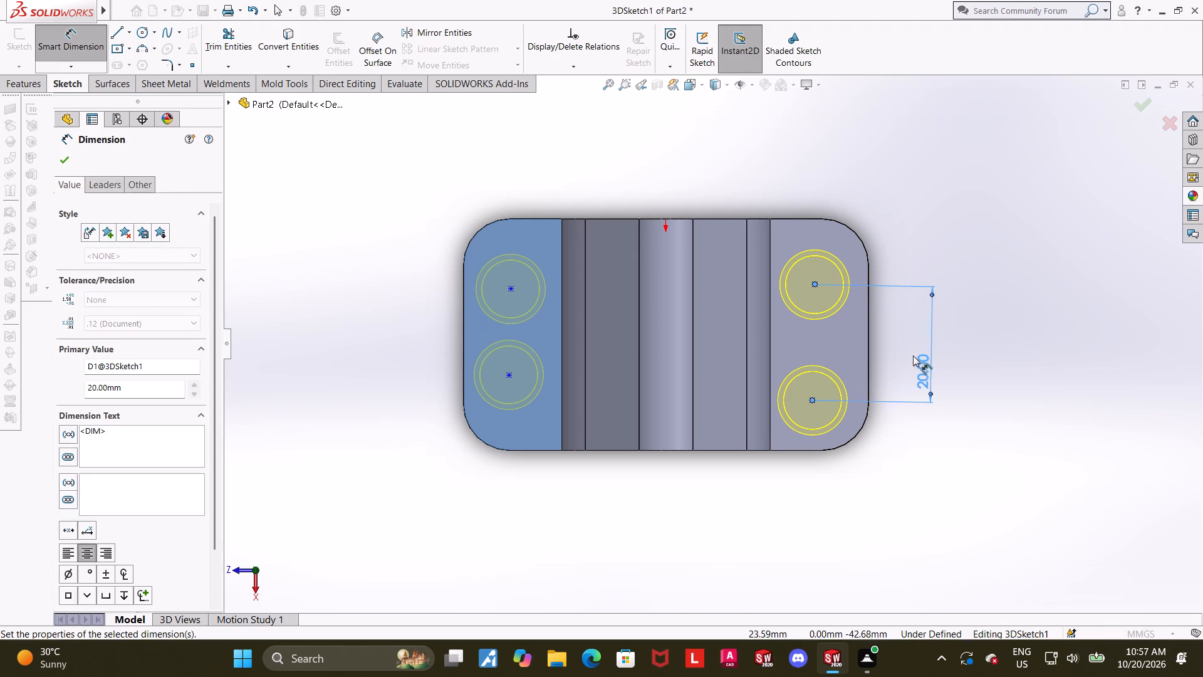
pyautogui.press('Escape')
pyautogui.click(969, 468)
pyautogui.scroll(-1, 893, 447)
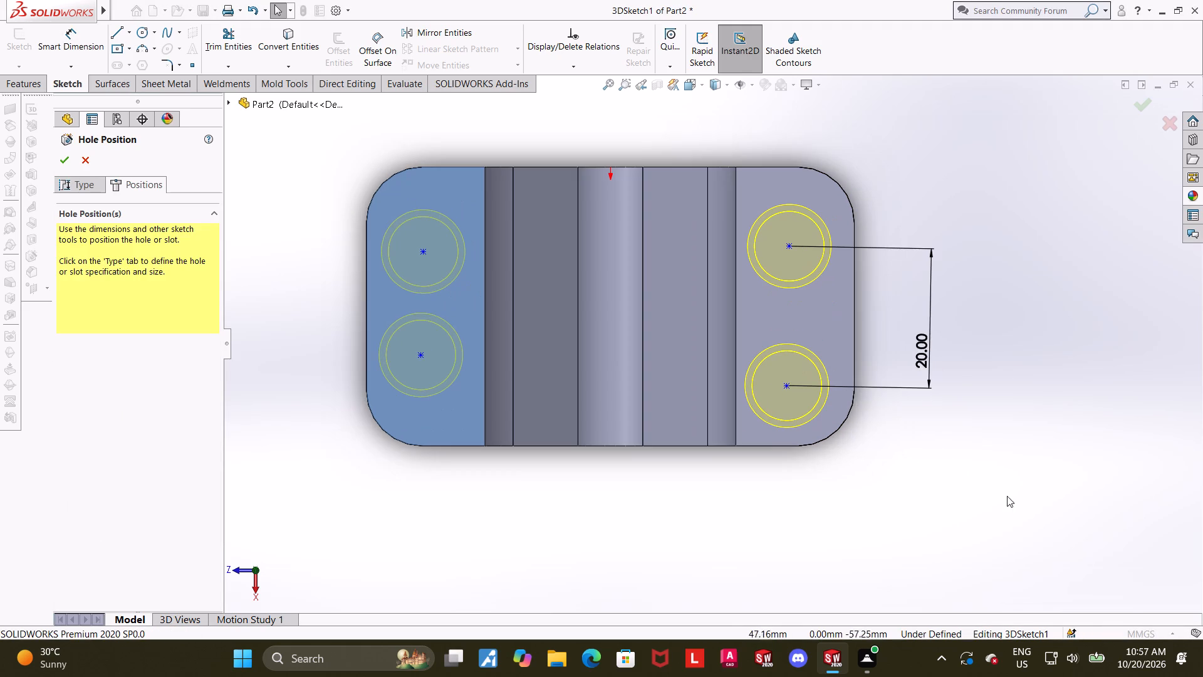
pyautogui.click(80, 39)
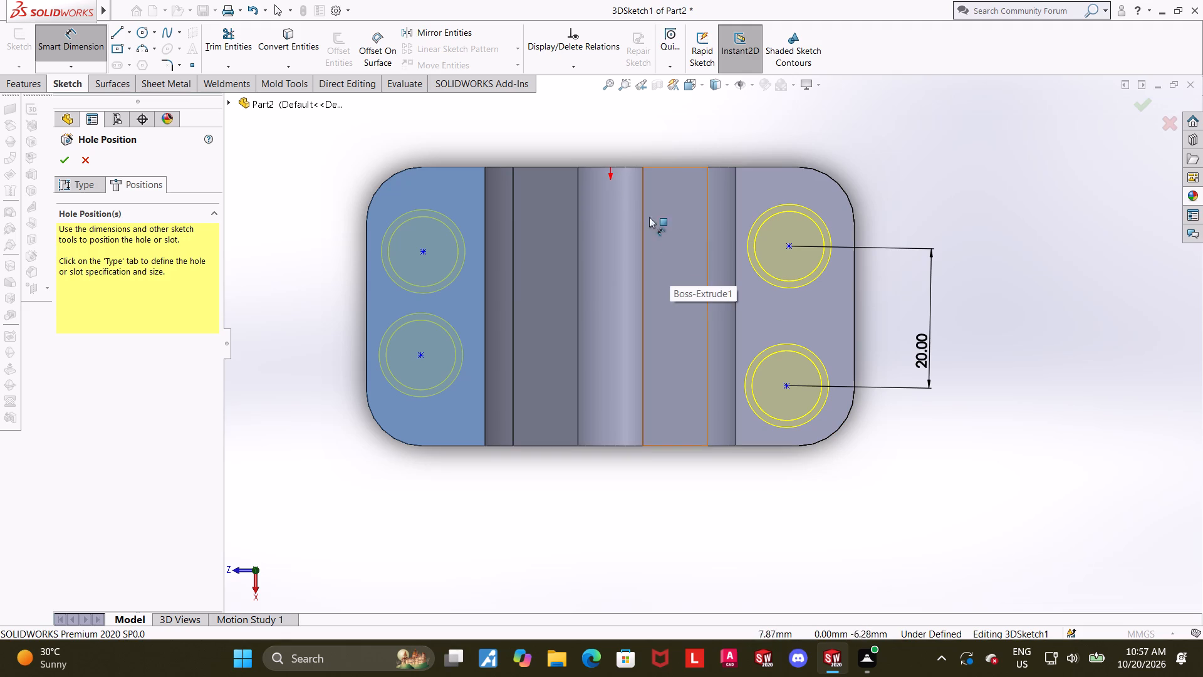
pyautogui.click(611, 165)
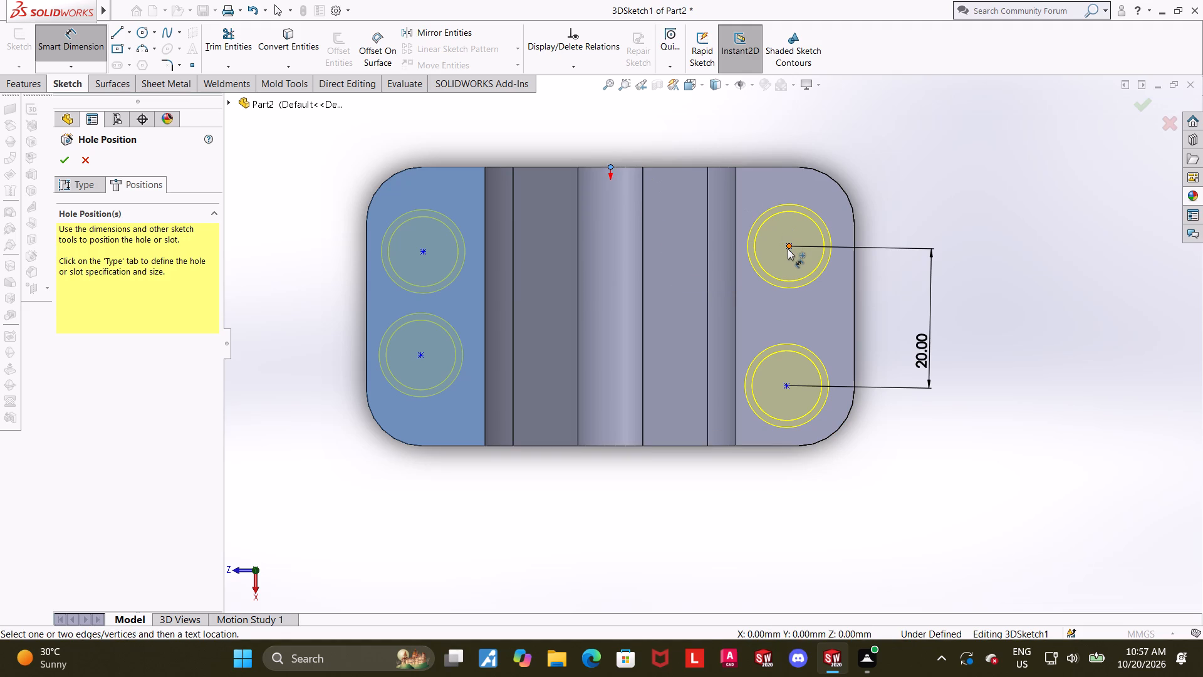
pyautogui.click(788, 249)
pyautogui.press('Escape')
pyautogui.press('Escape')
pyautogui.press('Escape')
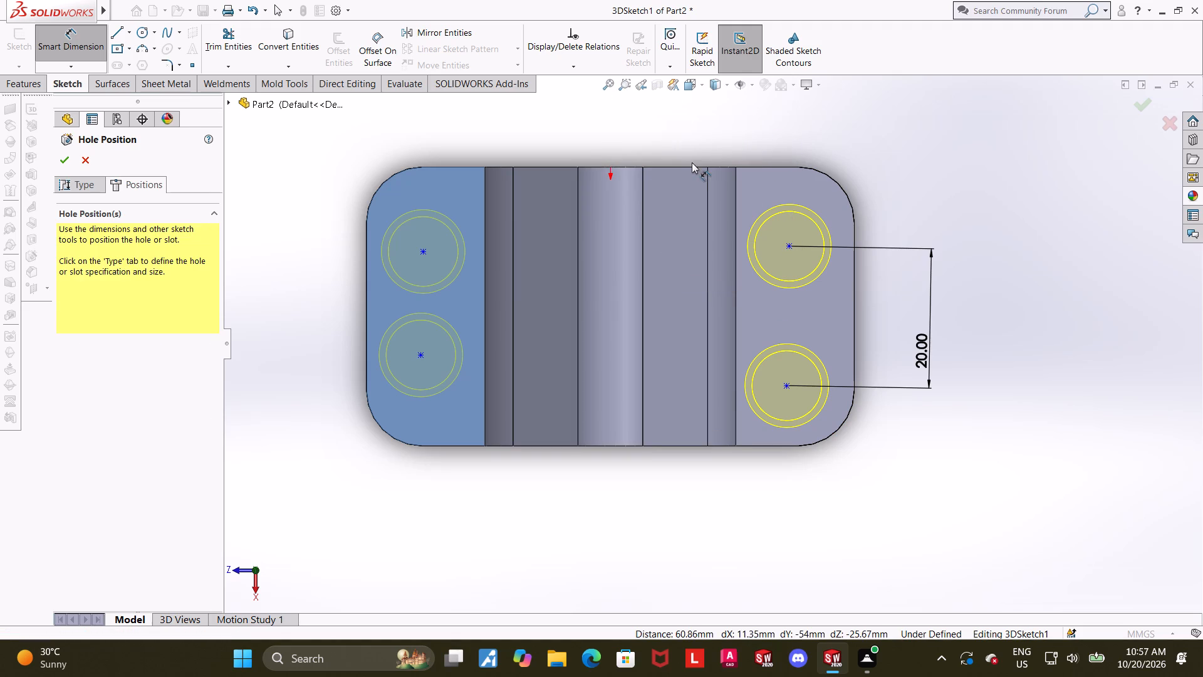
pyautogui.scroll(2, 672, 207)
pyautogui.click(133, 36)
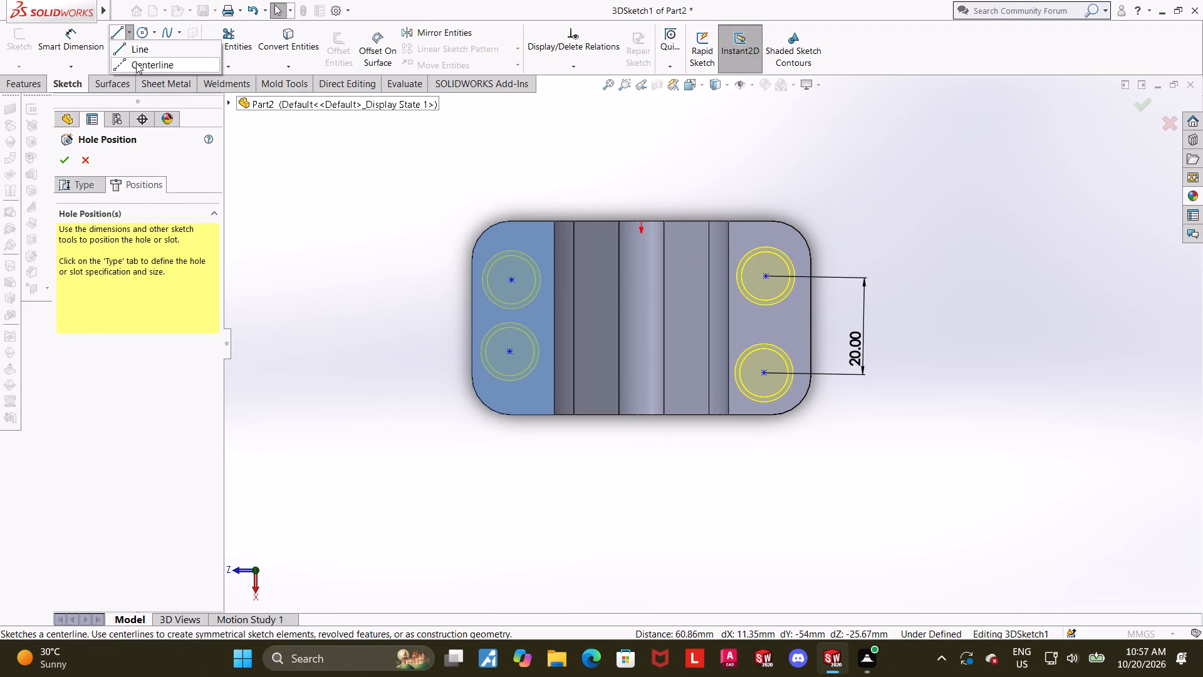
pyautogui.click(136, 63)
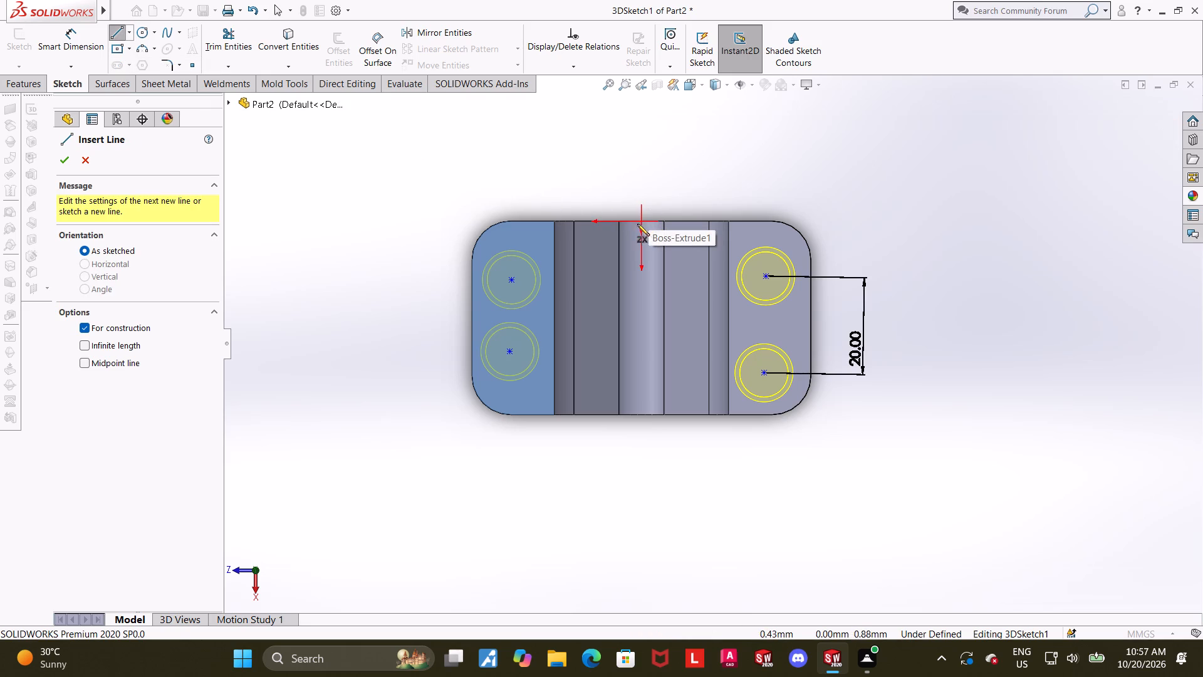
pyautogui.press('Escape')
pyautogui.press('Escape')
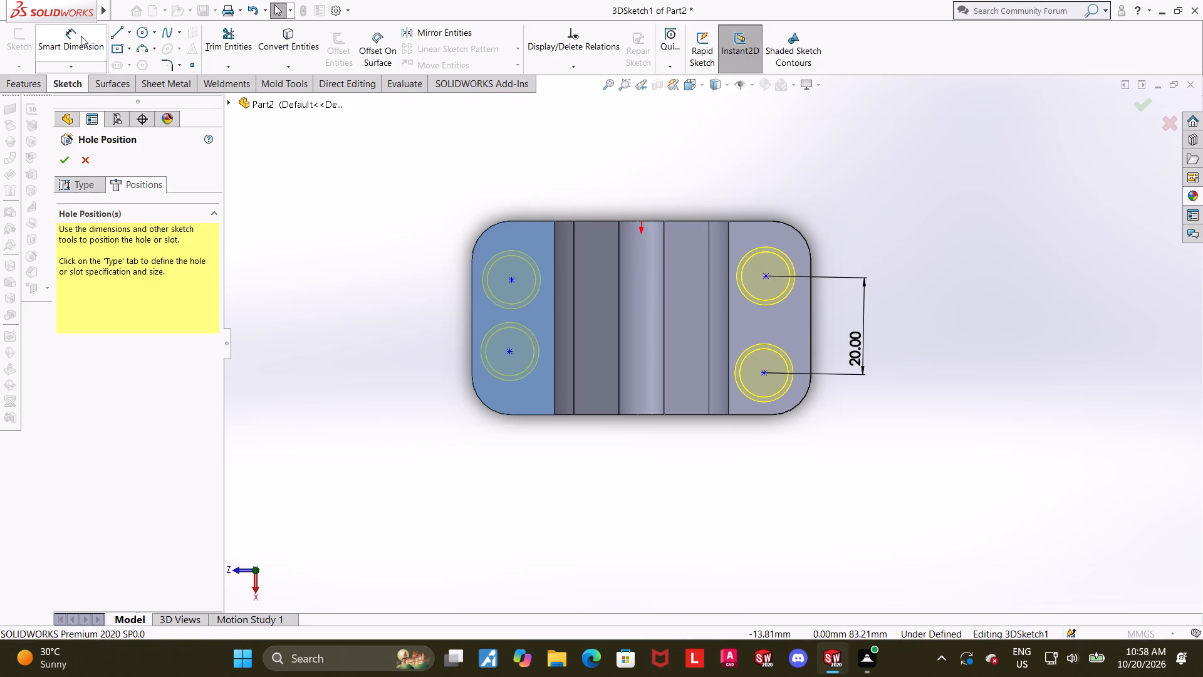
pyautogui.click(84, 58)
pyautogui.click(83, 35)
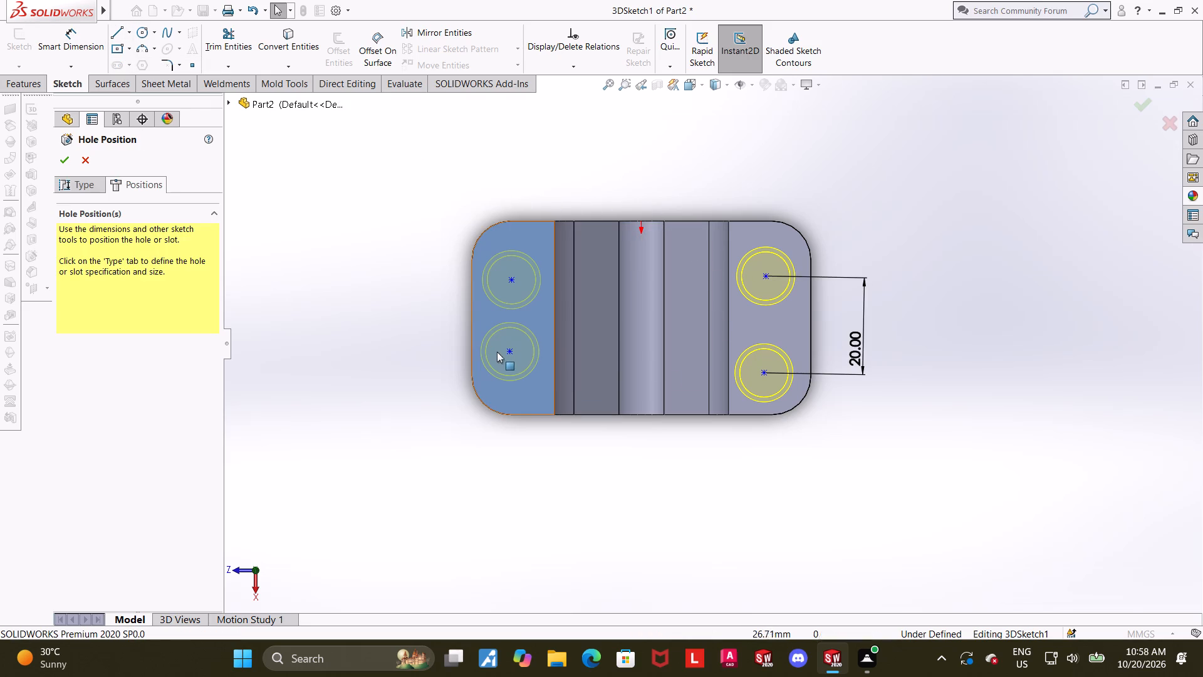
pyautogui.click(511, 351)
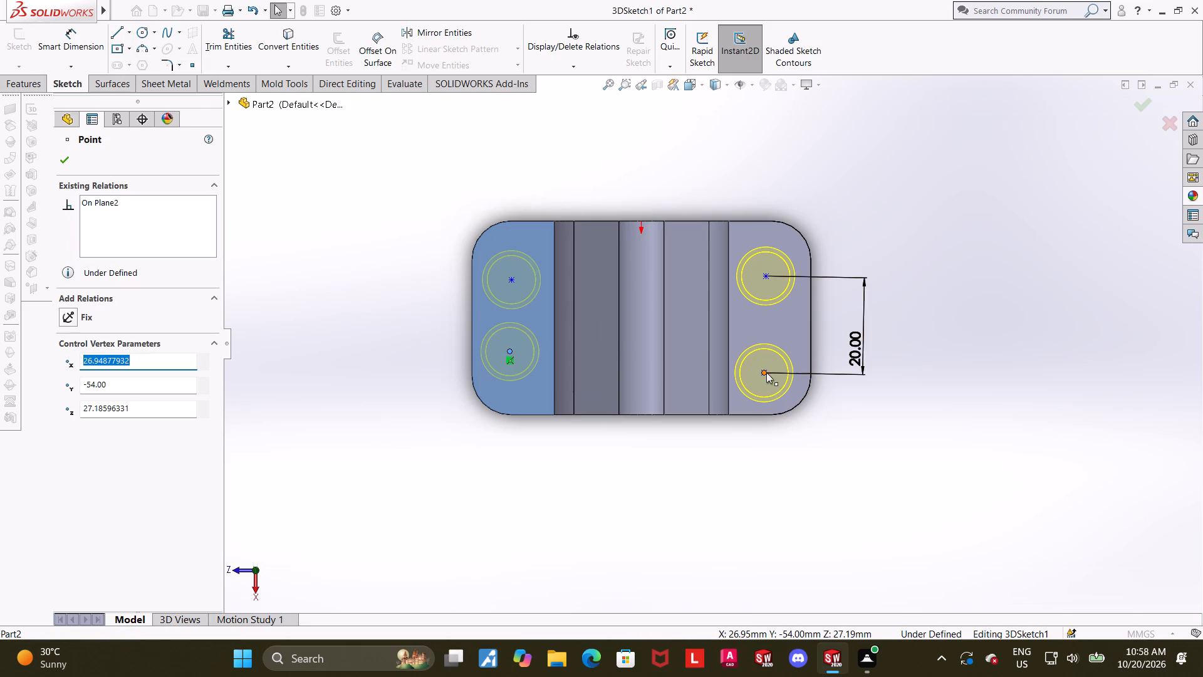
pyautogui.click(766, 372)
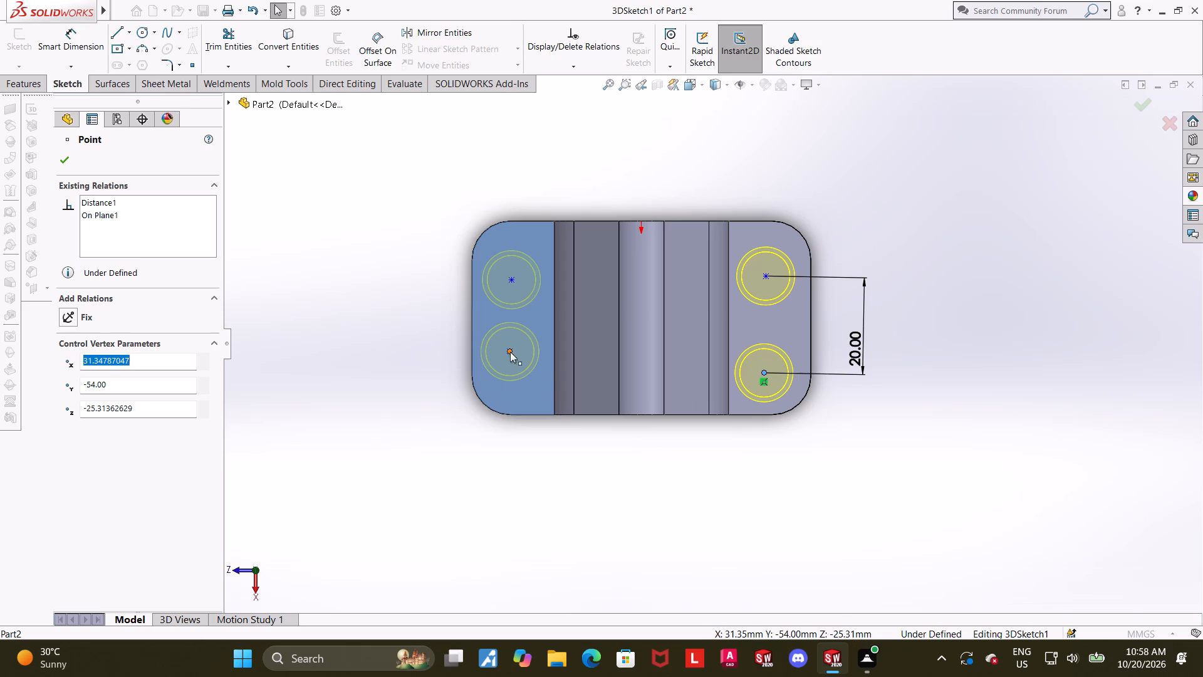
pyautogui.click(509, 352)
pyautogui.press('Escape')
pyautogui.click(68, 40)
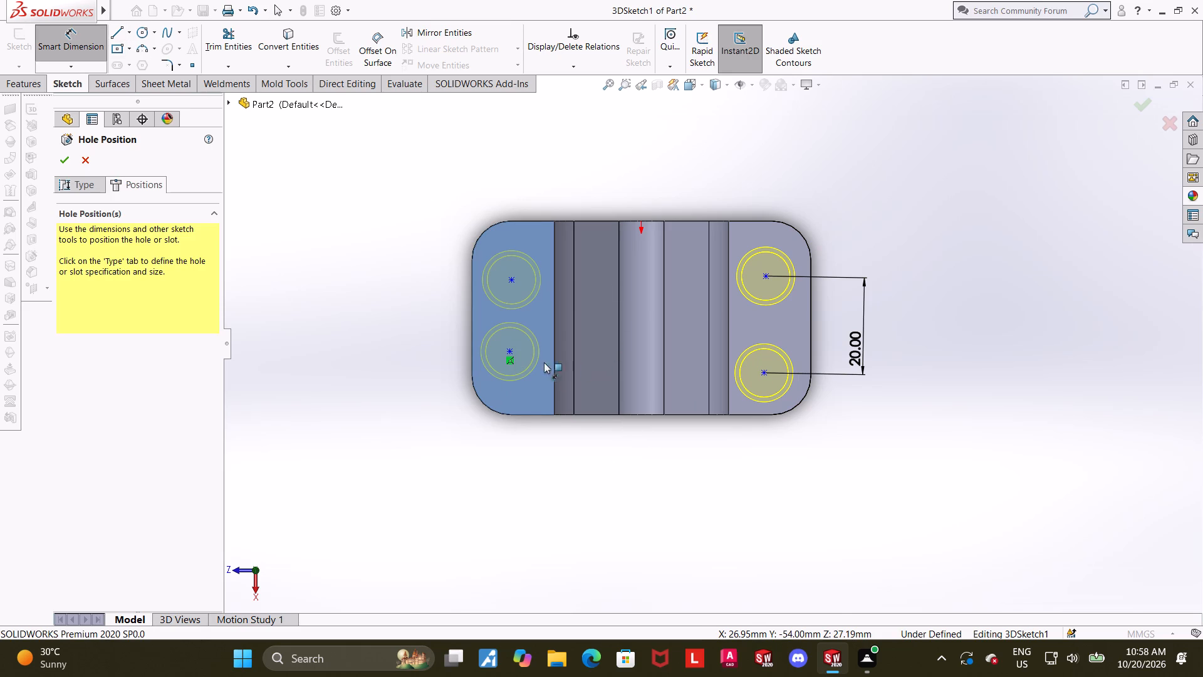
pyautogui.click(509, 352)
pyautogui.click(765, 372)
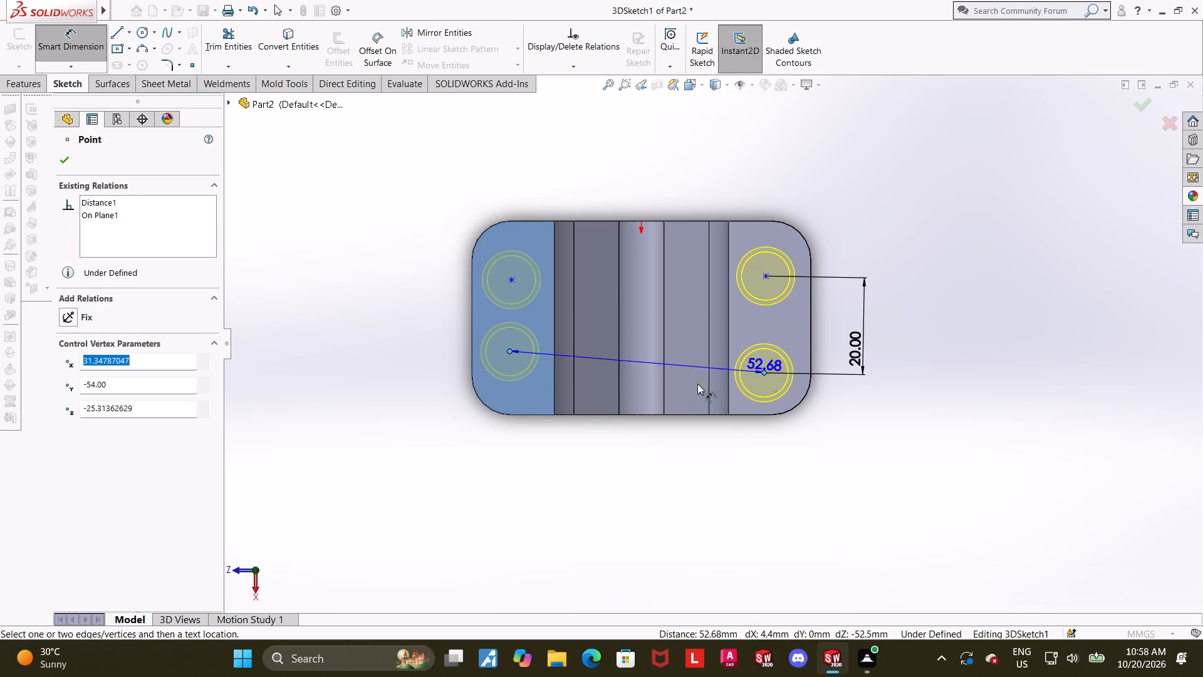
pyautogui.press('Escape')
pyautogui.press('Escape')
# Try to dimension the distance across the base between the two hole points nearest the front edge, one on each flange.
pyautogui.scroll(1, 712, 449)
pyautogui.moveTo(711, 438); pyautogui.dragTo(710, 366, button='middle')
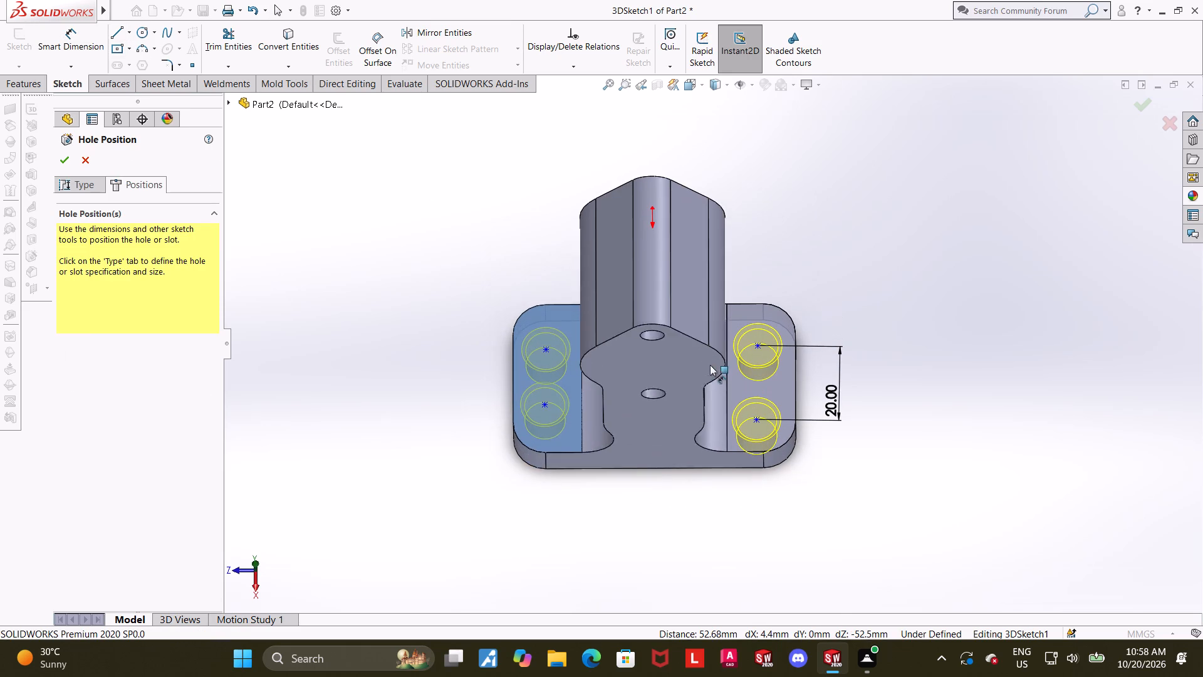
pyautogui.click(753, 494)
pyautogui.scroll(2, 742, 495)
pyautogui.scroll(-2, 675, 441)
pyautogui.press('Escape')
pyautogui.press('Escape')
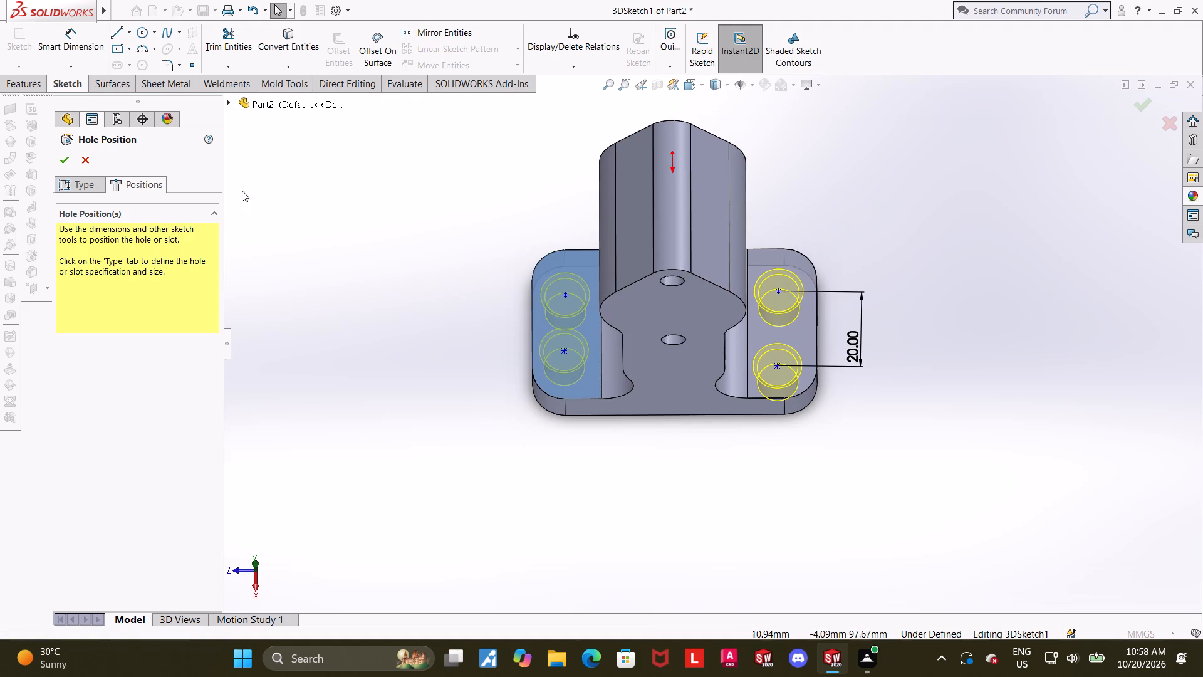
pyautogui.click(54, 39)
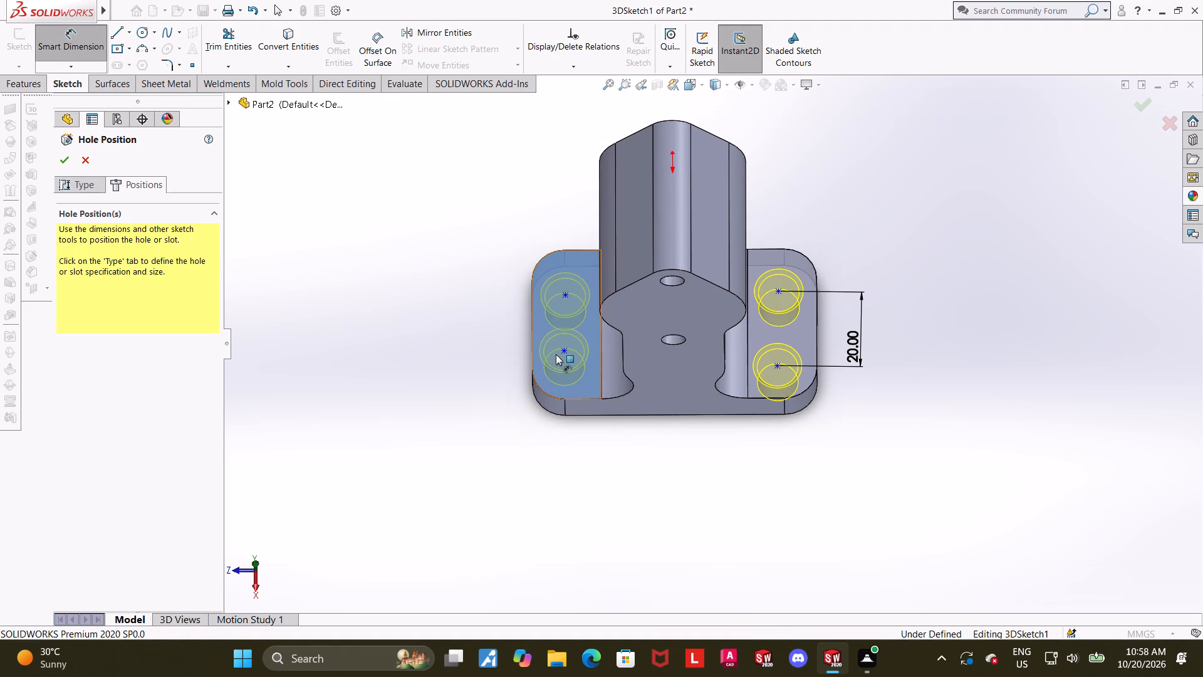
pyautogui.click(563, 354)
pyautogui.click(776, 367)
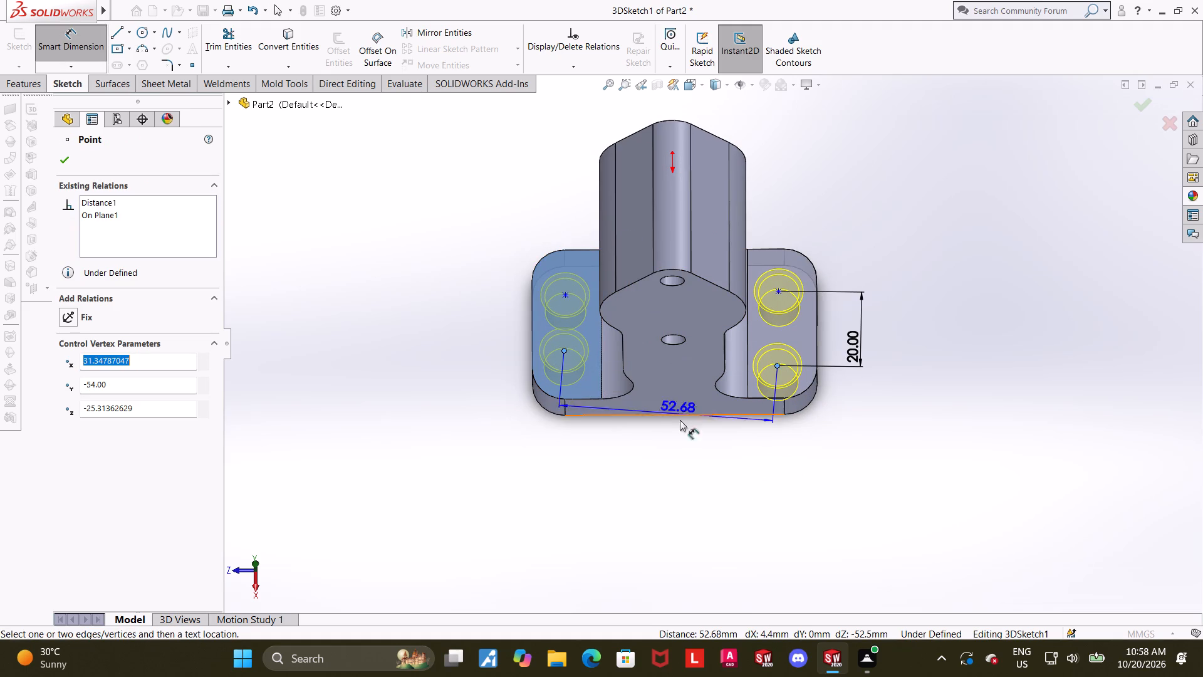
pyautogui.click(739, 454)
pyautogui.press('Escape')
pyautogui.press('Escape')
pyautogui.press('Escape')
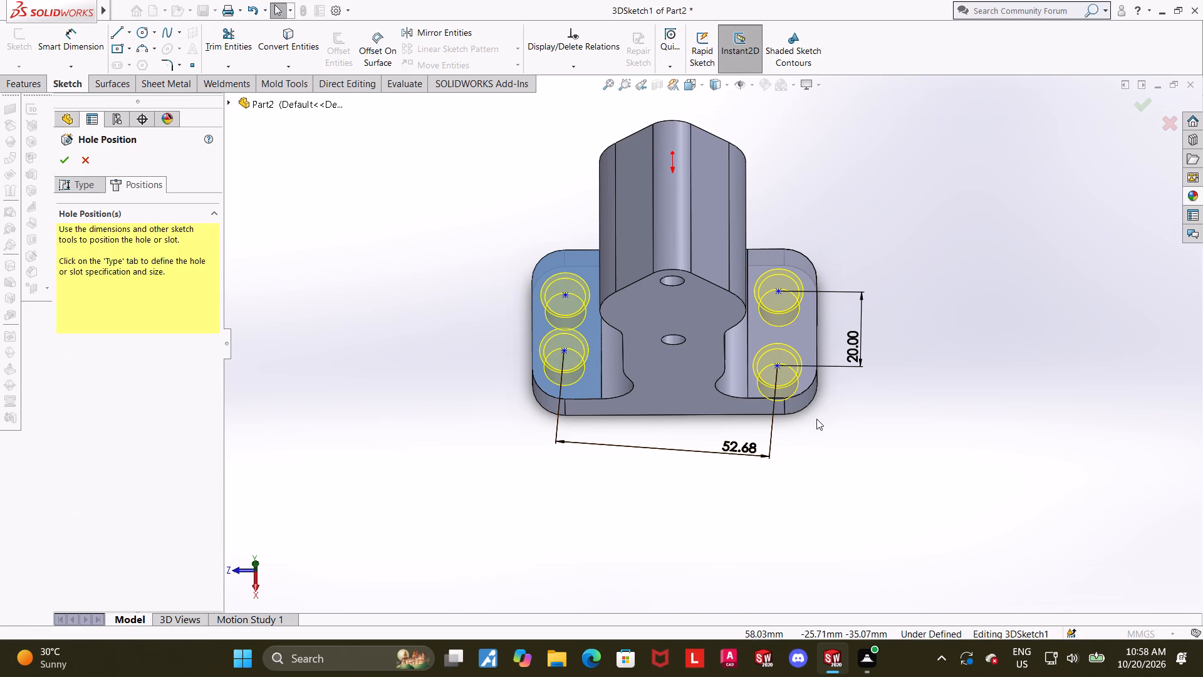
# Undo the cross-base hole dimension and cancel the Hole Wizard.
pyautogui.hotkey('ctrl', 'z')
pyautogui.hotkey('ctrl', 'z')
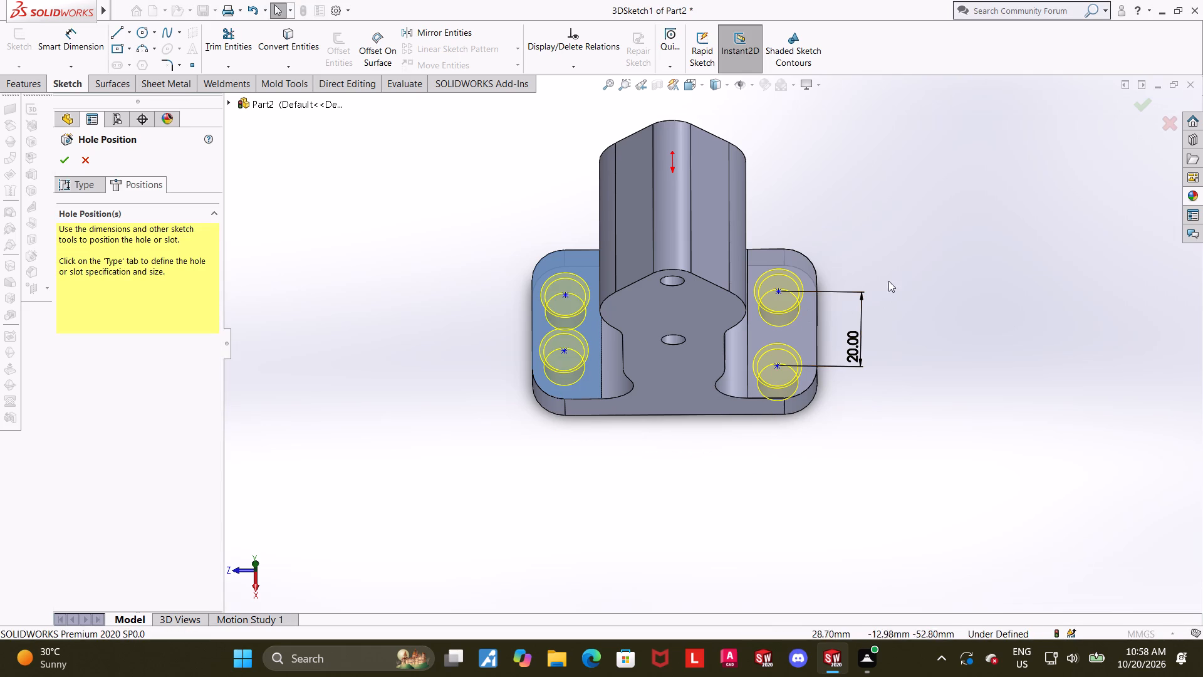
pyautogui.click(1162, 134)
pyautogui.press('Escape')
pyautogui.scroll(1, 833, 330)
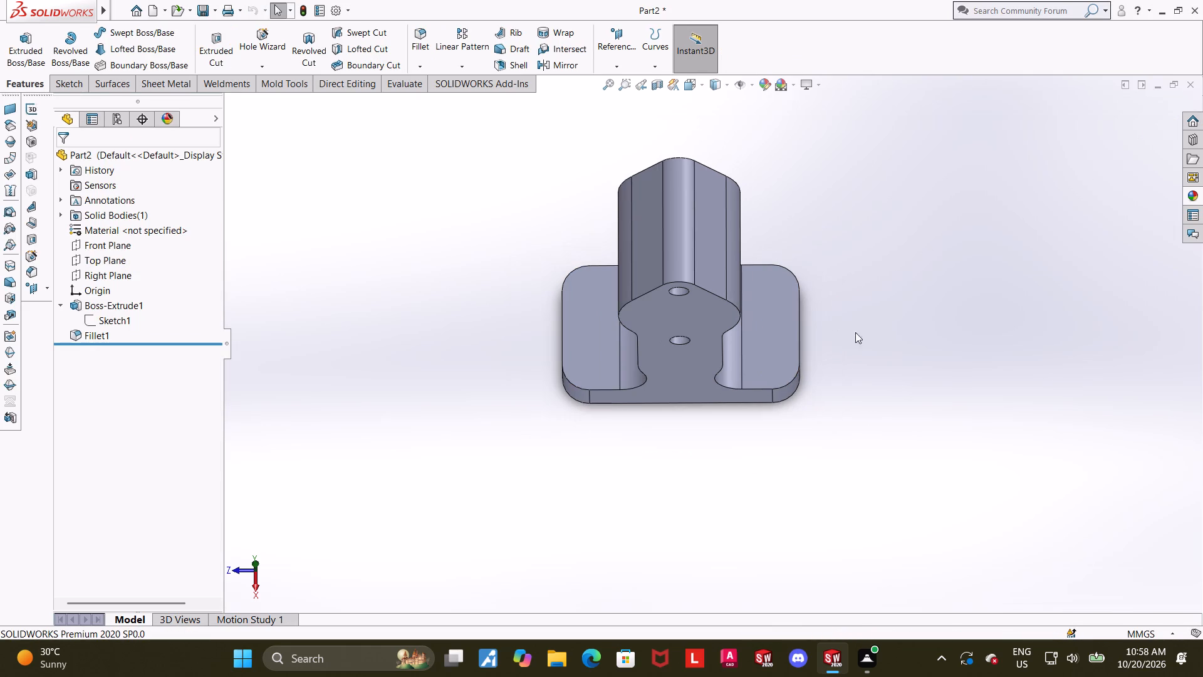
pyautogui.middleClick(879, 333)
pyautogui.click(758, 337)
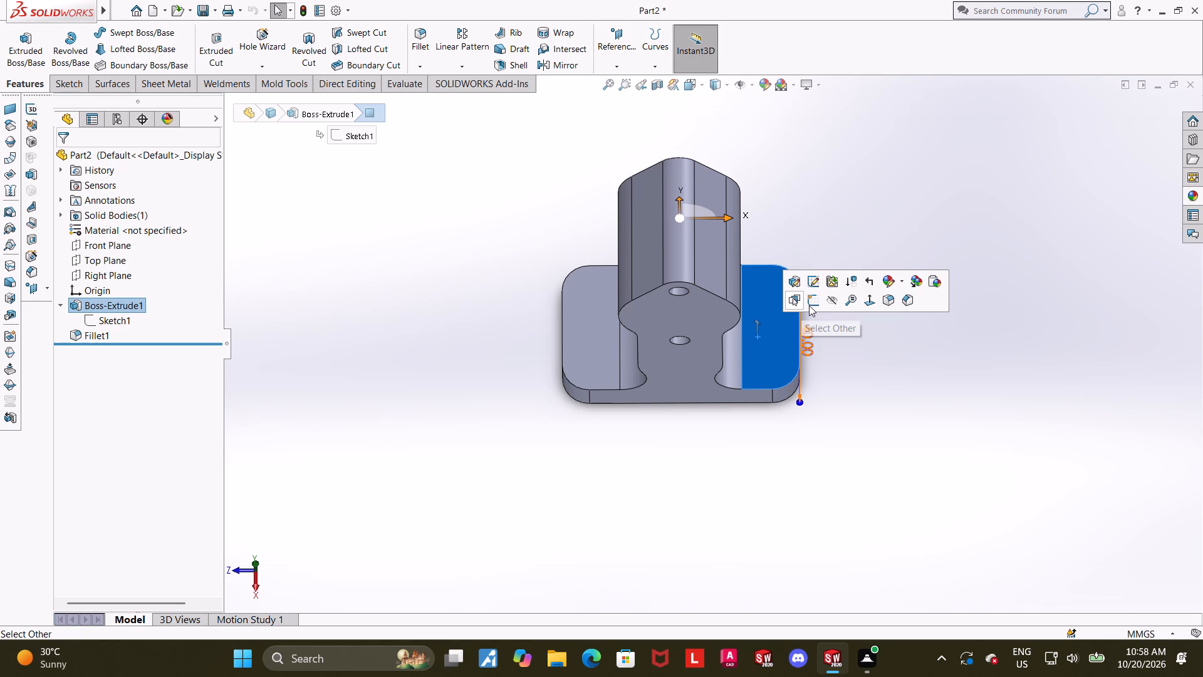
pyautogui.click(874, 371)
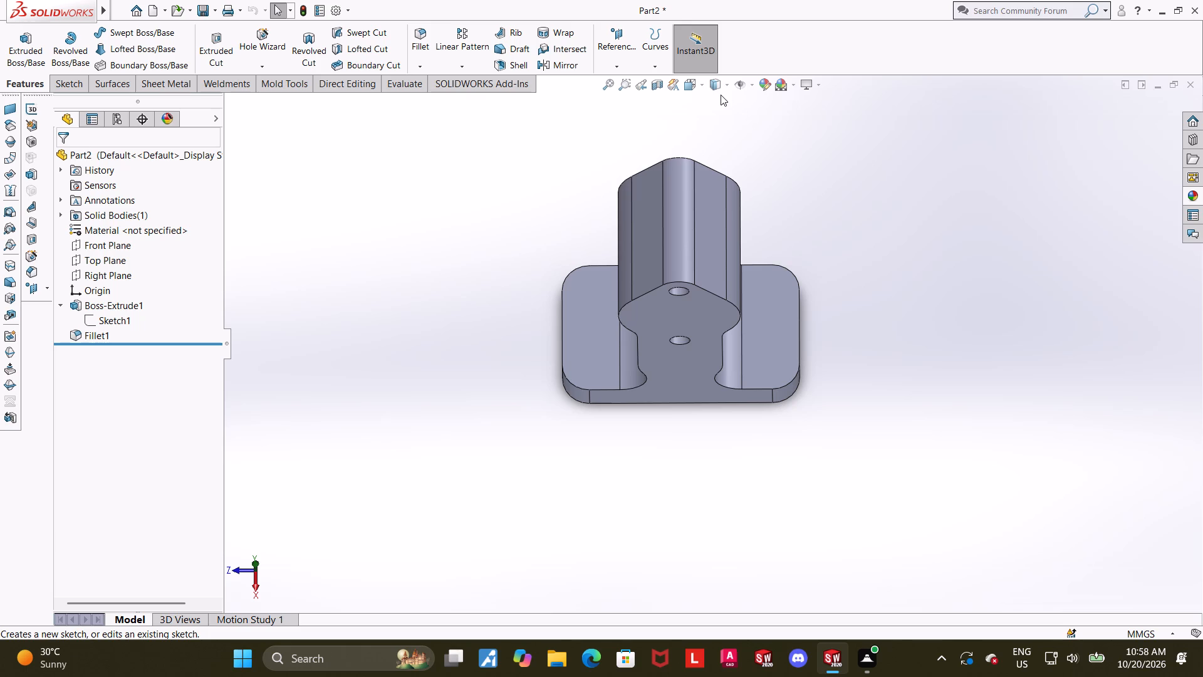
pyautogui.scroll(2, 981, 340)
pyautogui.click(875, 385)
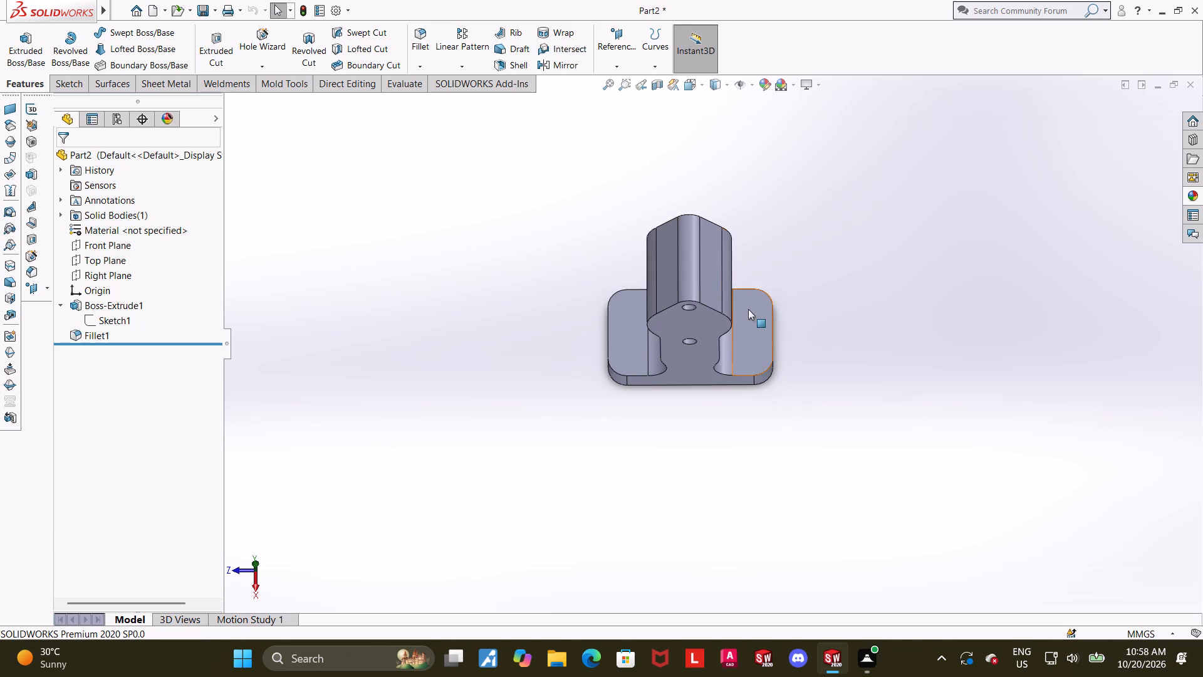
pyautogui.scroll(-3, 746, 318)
# Configure a countersunk hole in the Hole Wizard with a 10 mm diameter and a 12 mm countersink diameter.
pyautogui.click(687, 92)
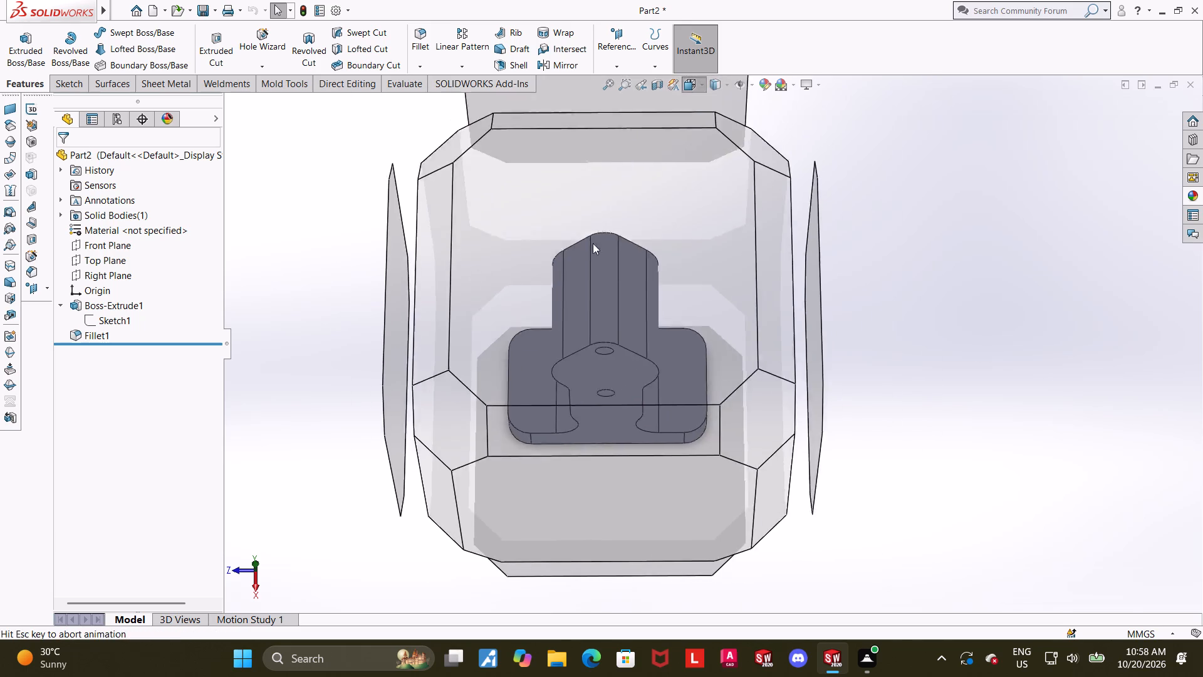
pyautogui.click(559, 281)
pyautogui.click(256, 26)
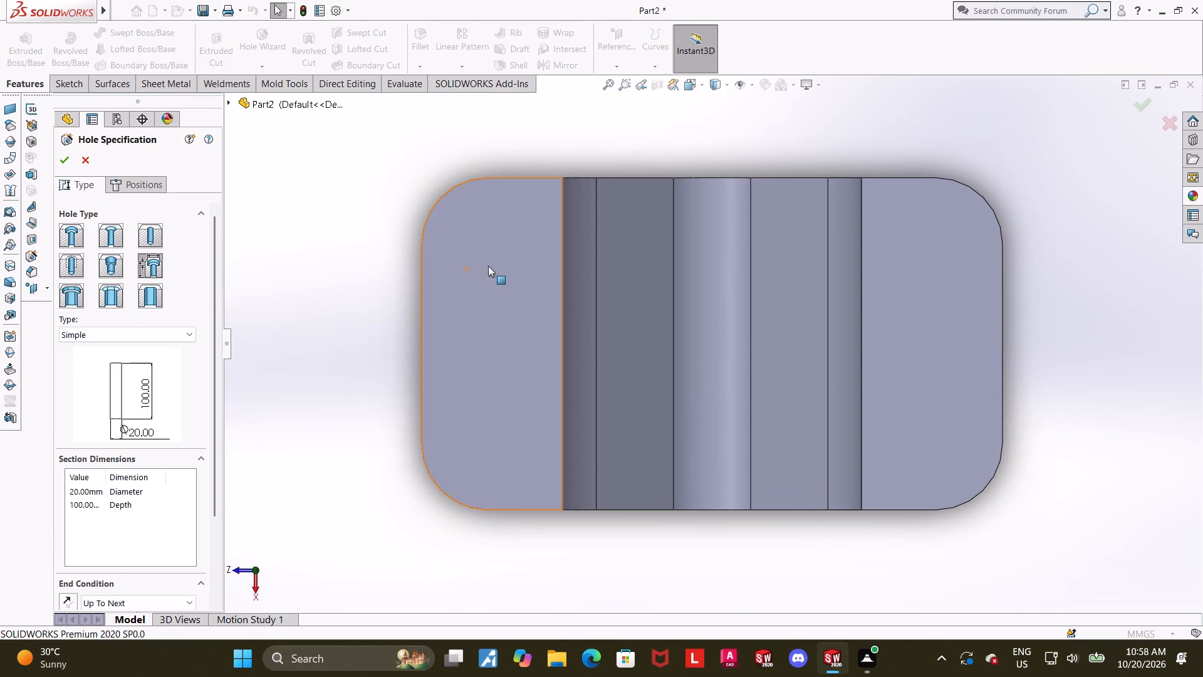
pyautogui.click(139, 177)
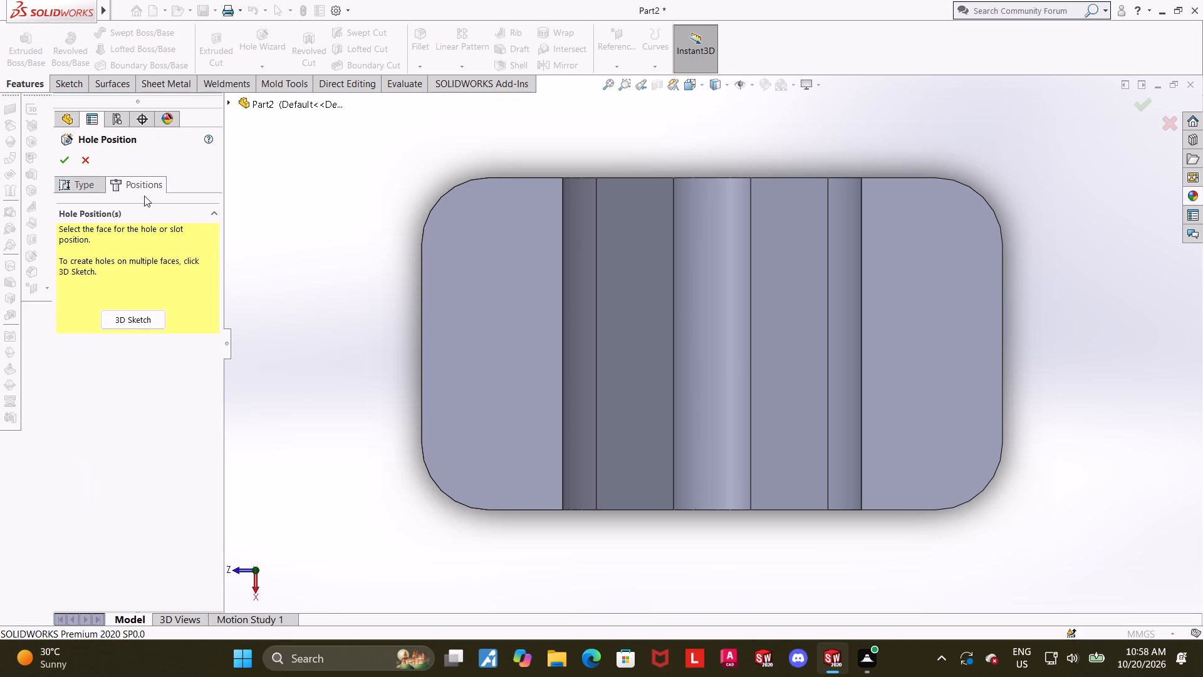
pyautogui.click(83, 185)
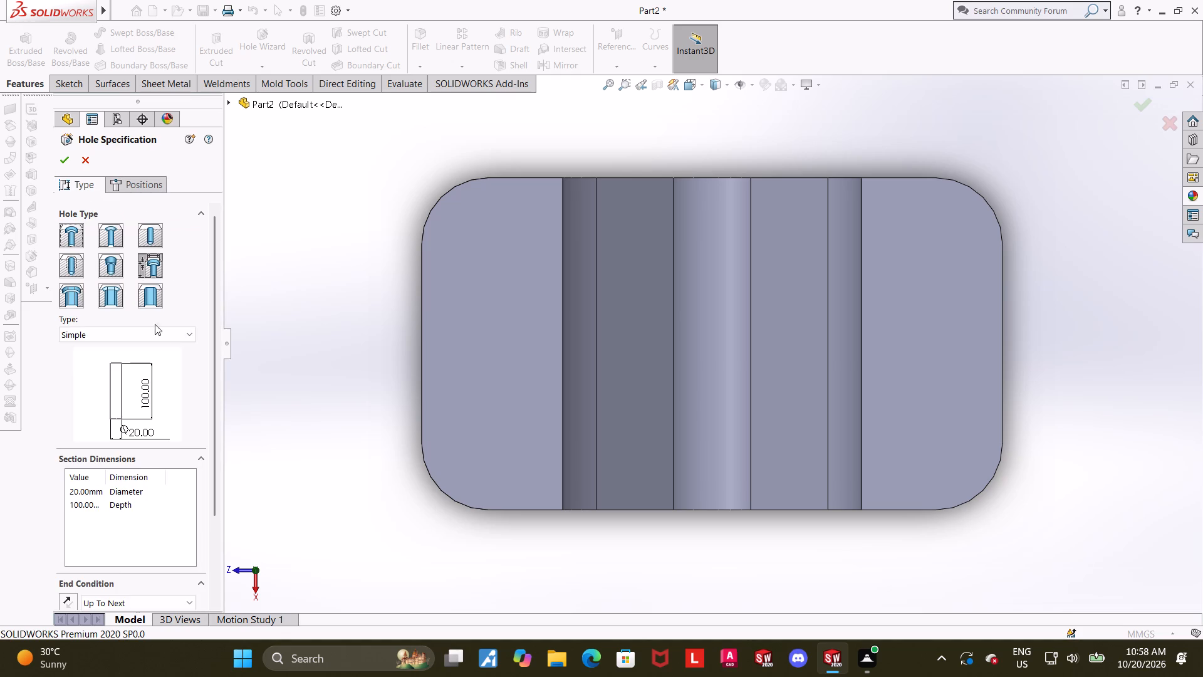
pyautogui.click(154, 329)
pyautogui.click(120, 412)
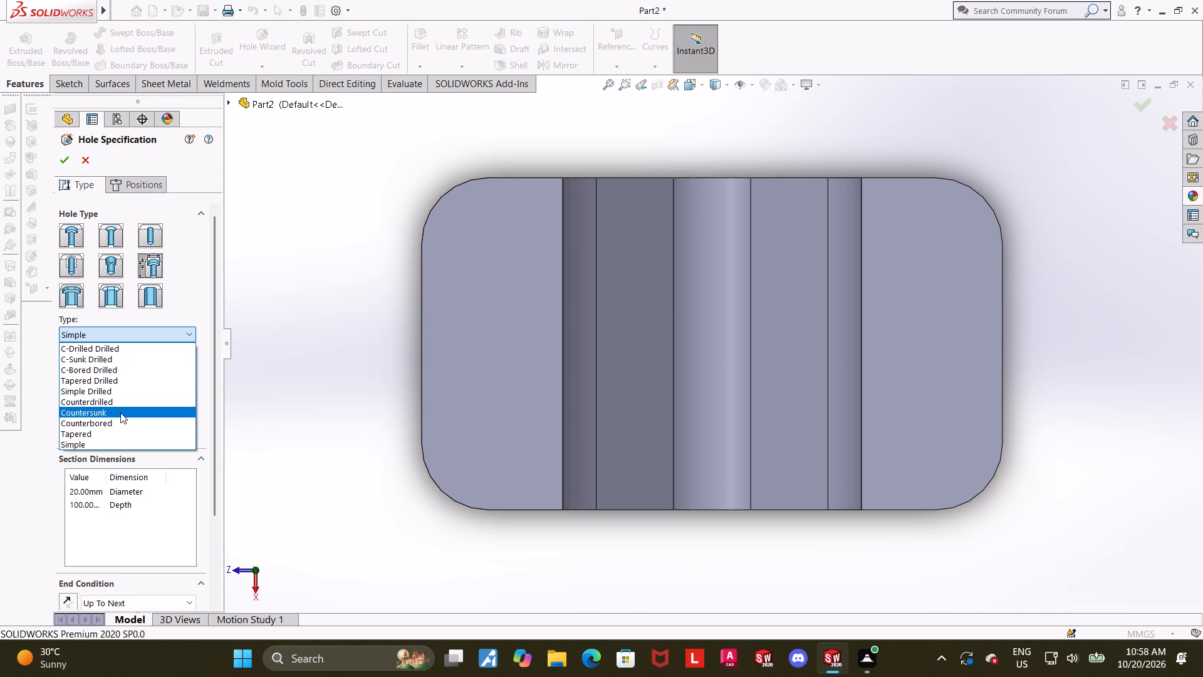
pyautogui.doubleClick(97, 491)
pyautogui.press('1')
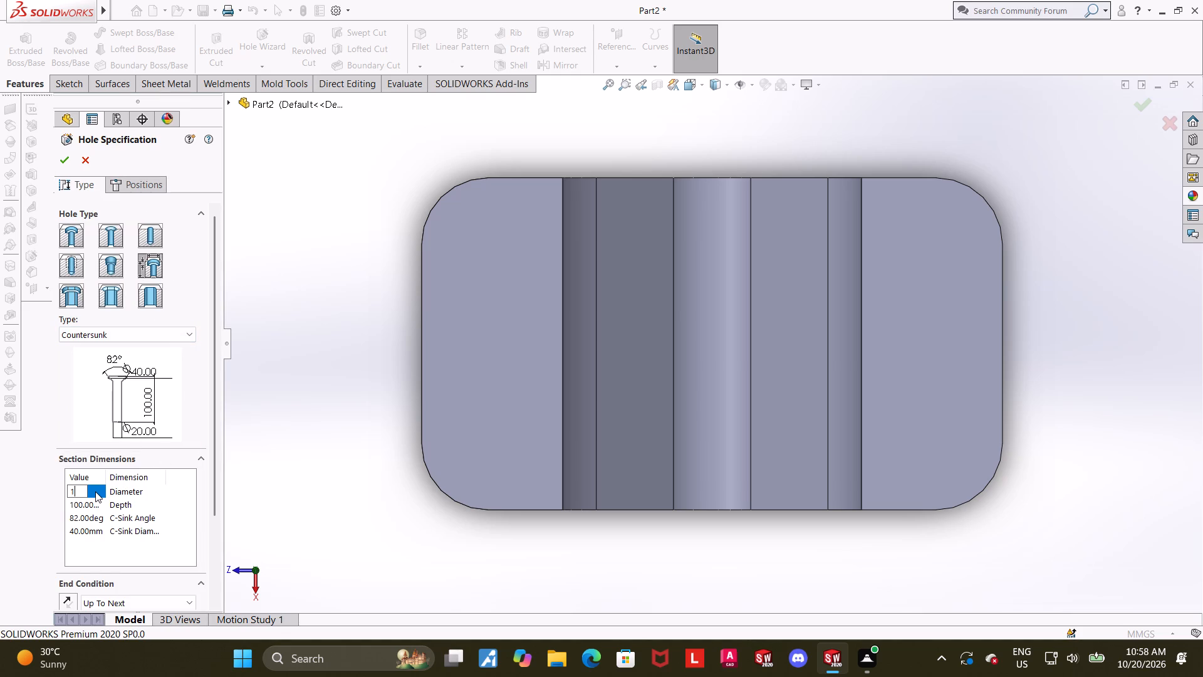
pyautogui.press('0')
pyautogui.press('Return')
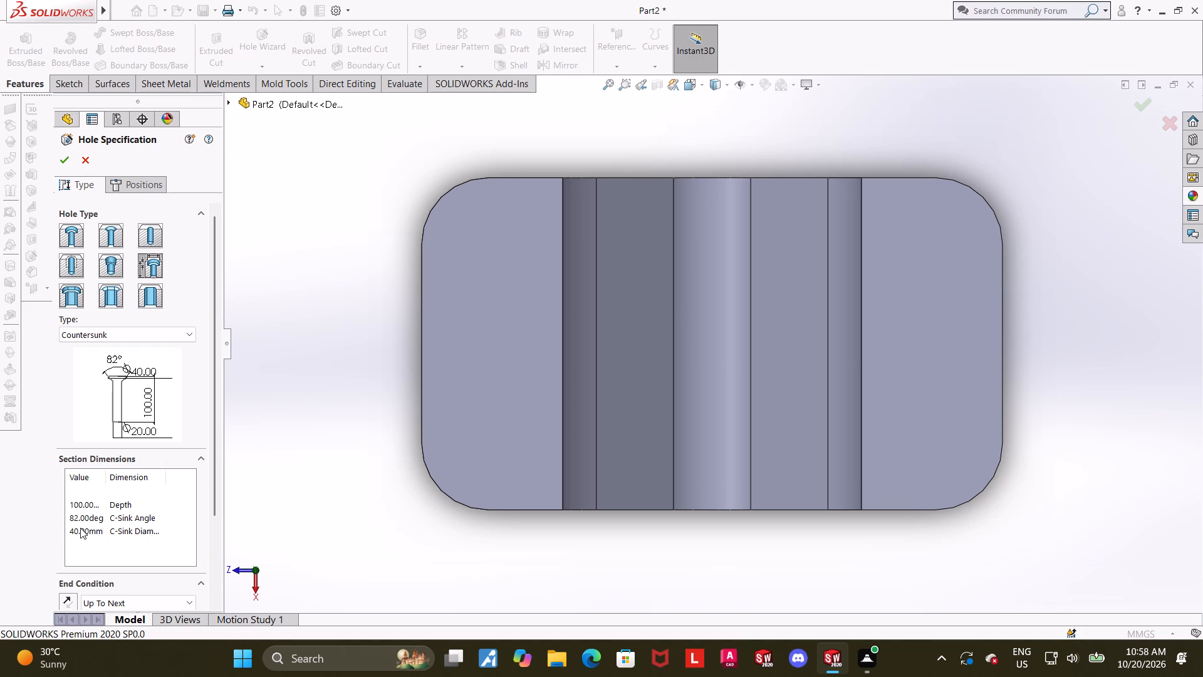
pyautogui.doubleClick(80, 528)
pyautogui.press('1')
pyautogui.press('2')
pyautogui.press('Return')
# Place four countersunk hole positions in a 3D sketch, two on each base flange beside the central body.
pyautogui.click(112, 192)
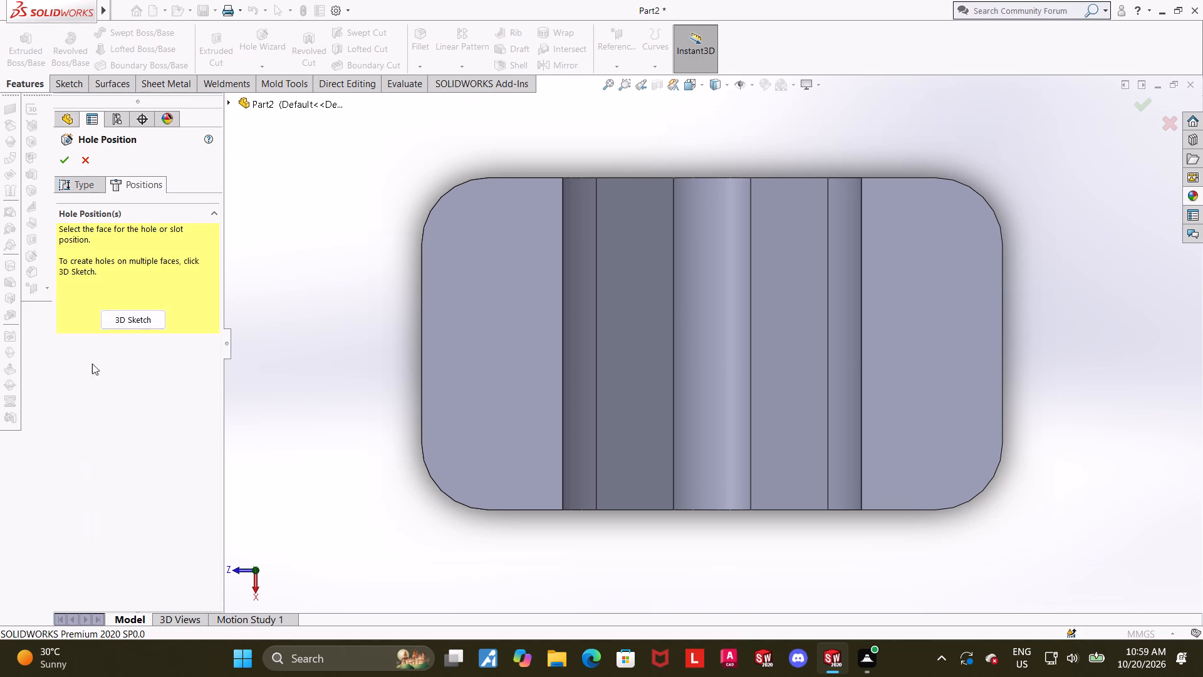
pyautogui.click(112, 321)
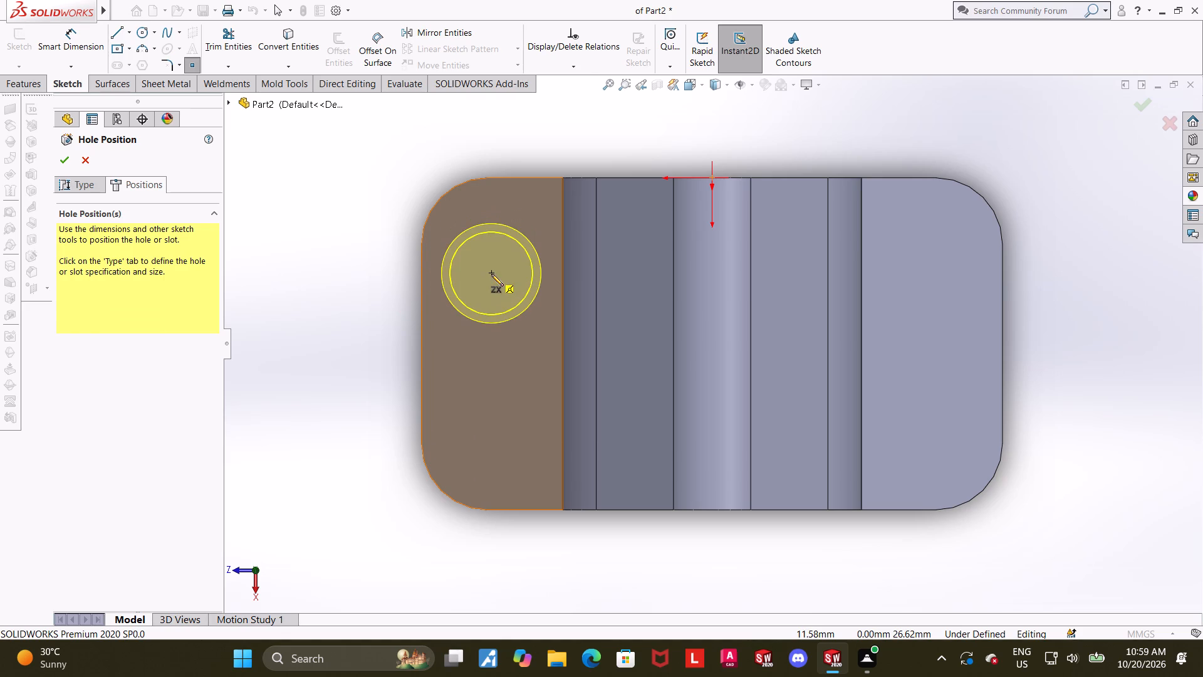
pyautogui.click(491, 274)
pyautogui.click(487, 427)
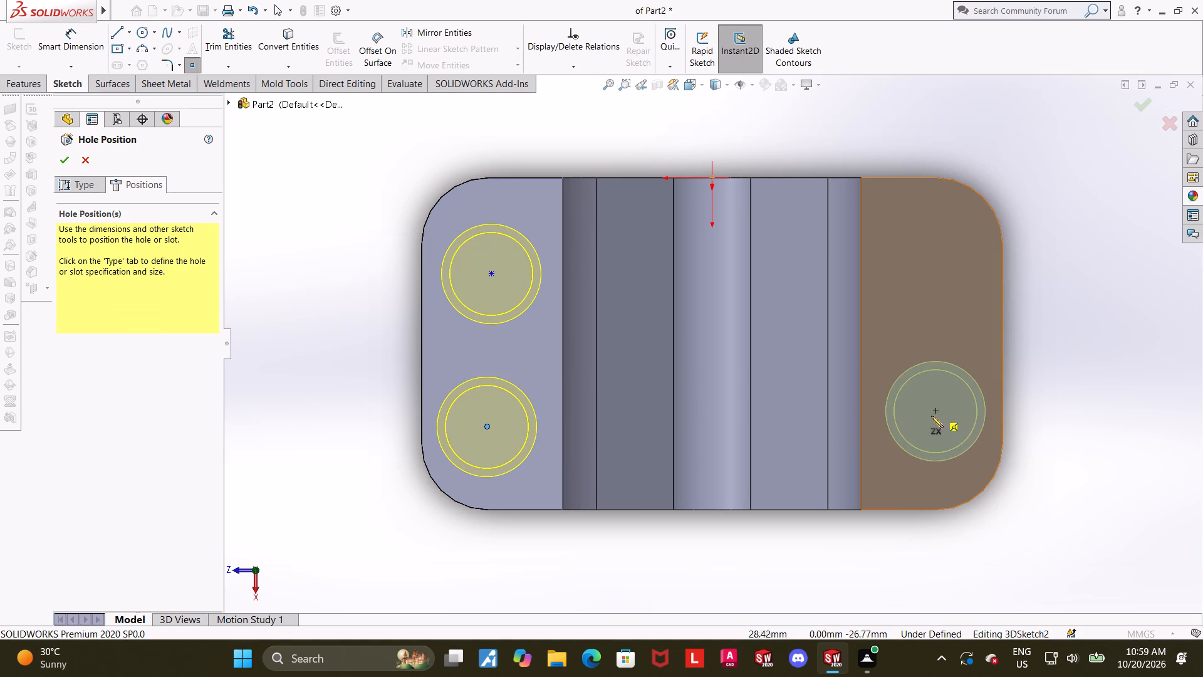
pyautogui.click(928, 430)
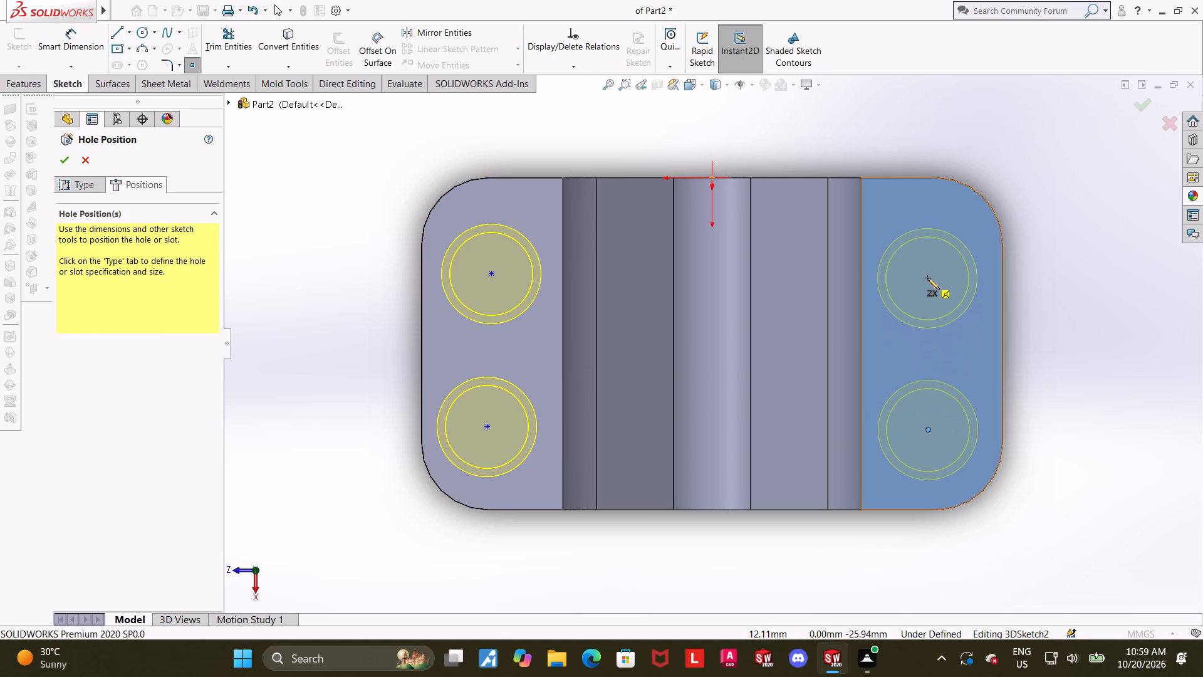
pyautogui.click(927, 278)
pyautogui.press('Escape')
pyautogui.press('Escape')
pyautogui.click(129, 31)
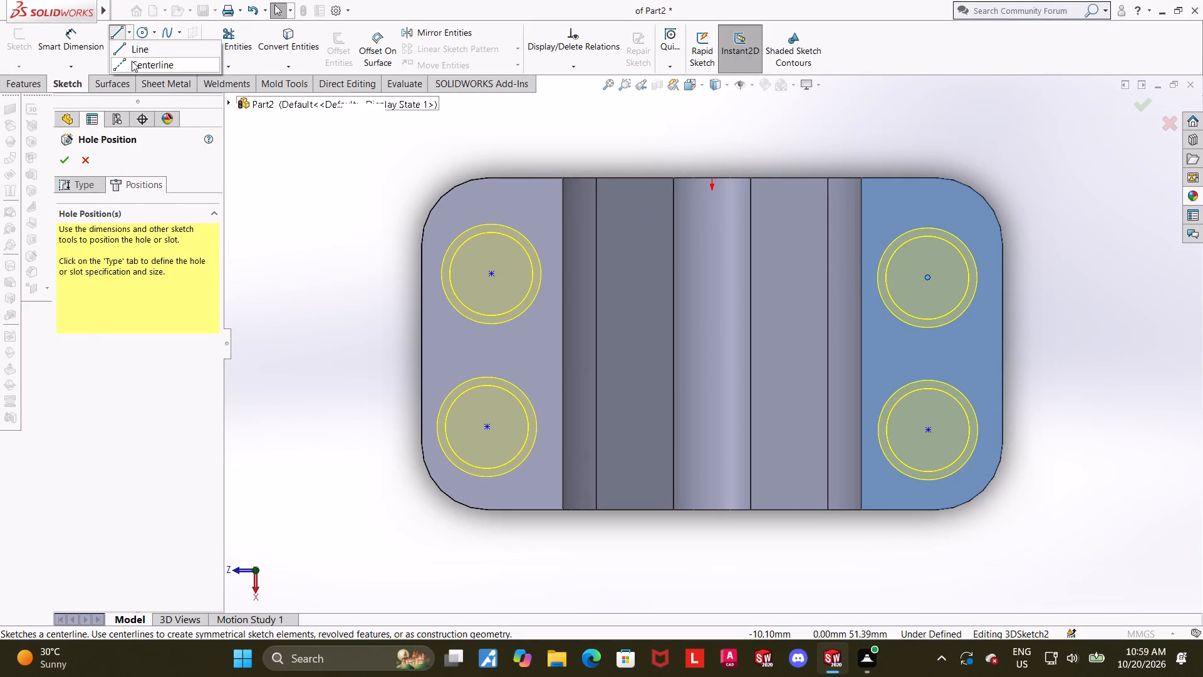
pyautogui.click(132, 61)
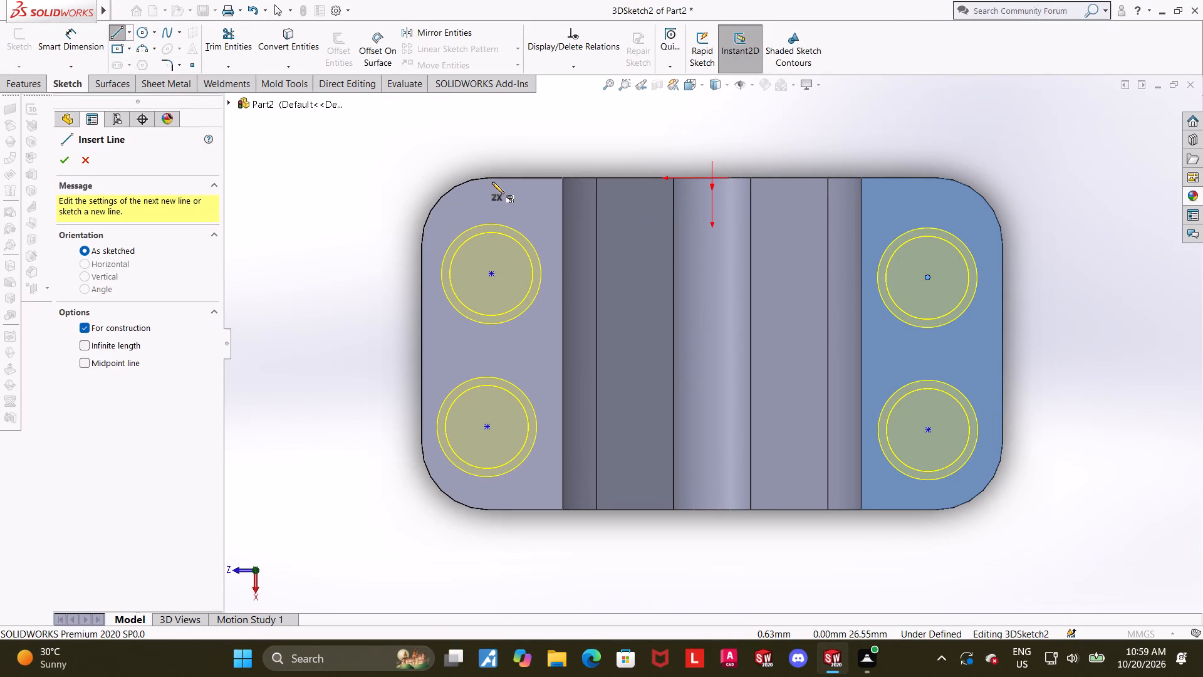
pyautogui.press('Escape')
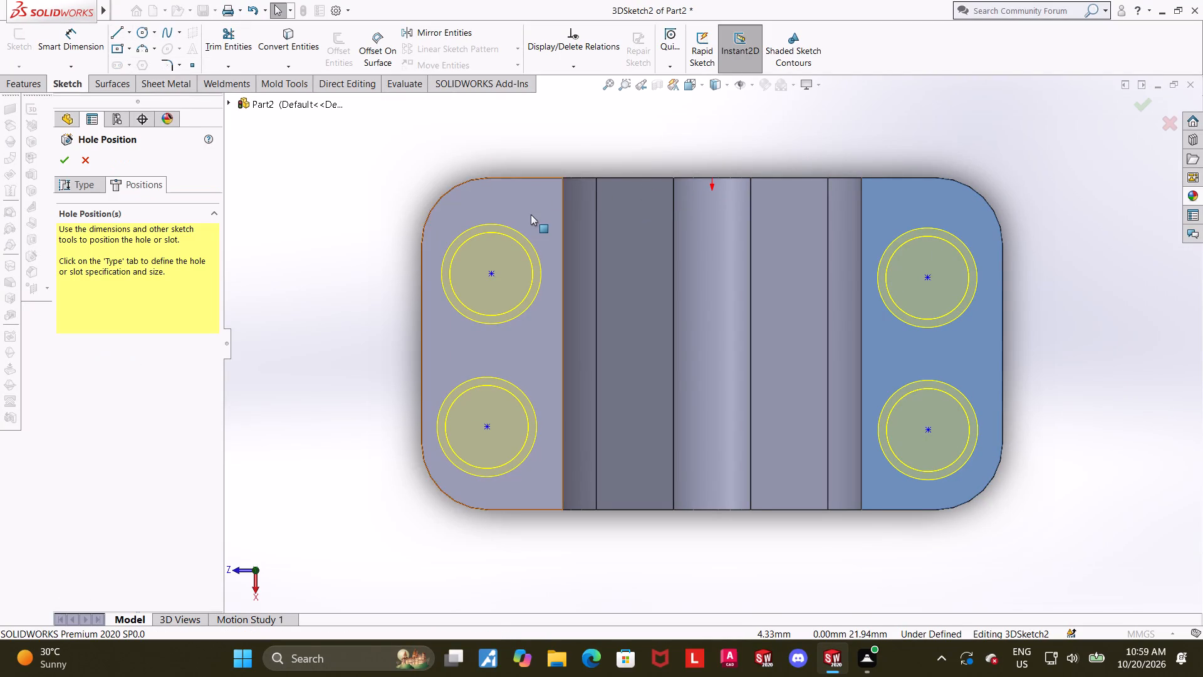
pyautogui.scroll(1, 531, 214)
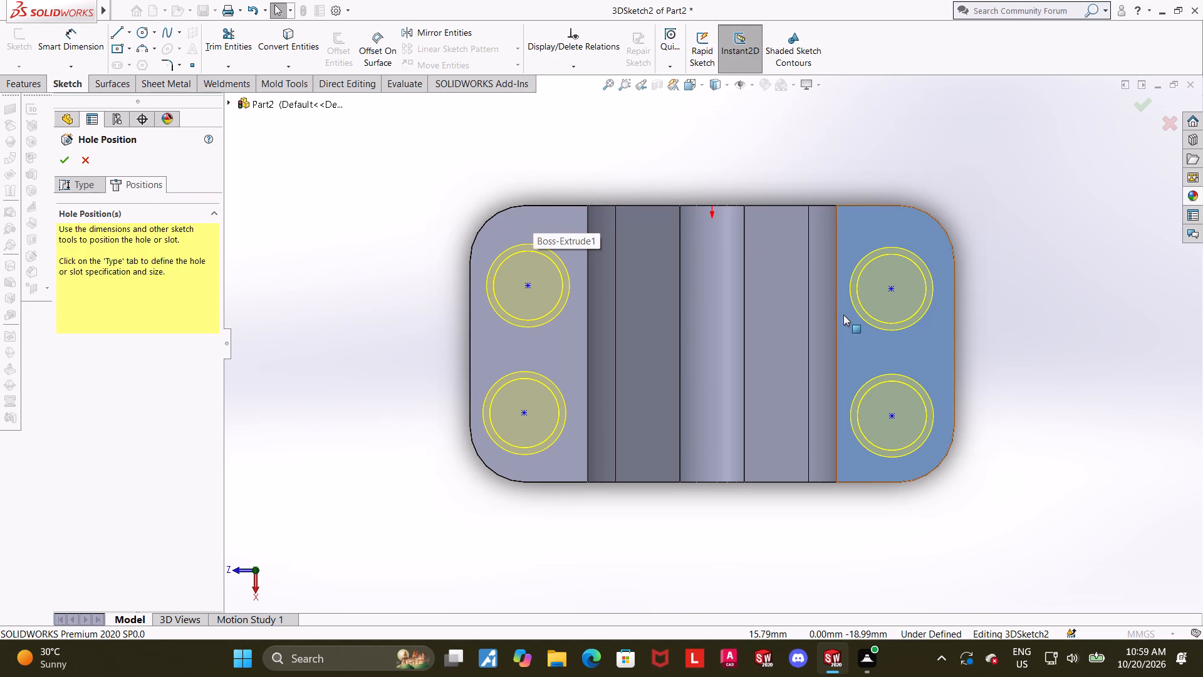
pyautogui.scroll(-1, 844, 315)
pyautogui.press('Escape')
# Measure the distance between the two straight outer end edges of the base.
pyautogui.click(390, 84)
pyautogui.click(118, 50)
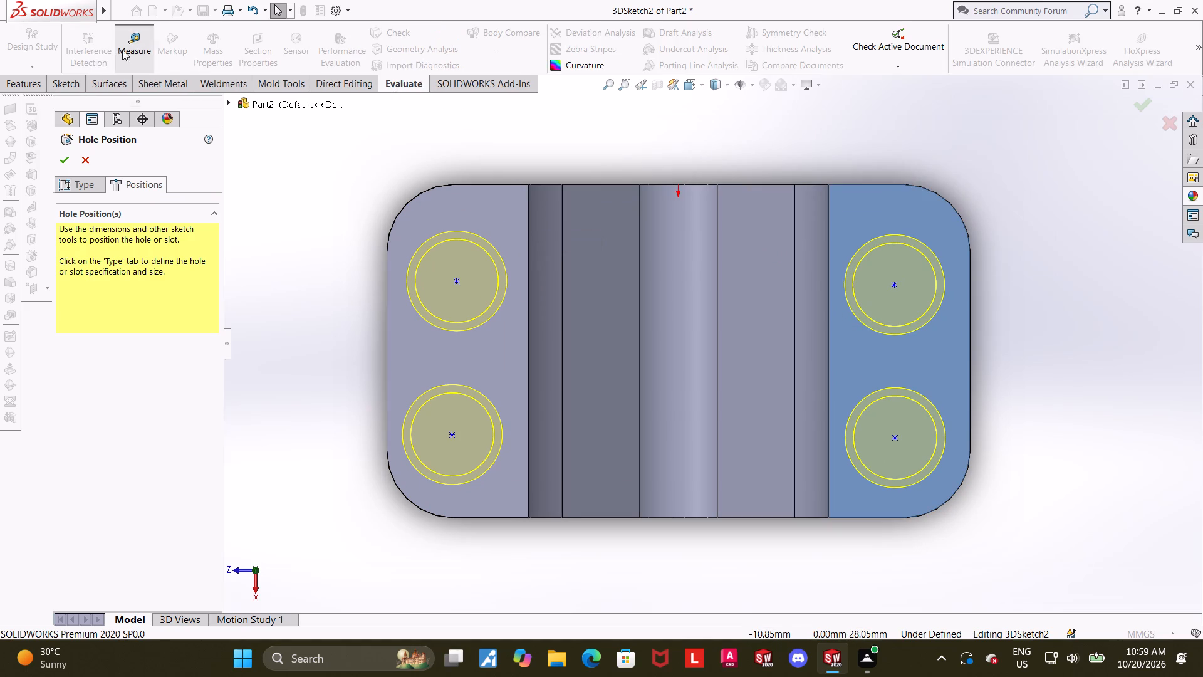
pyautogui.click(387, 328)
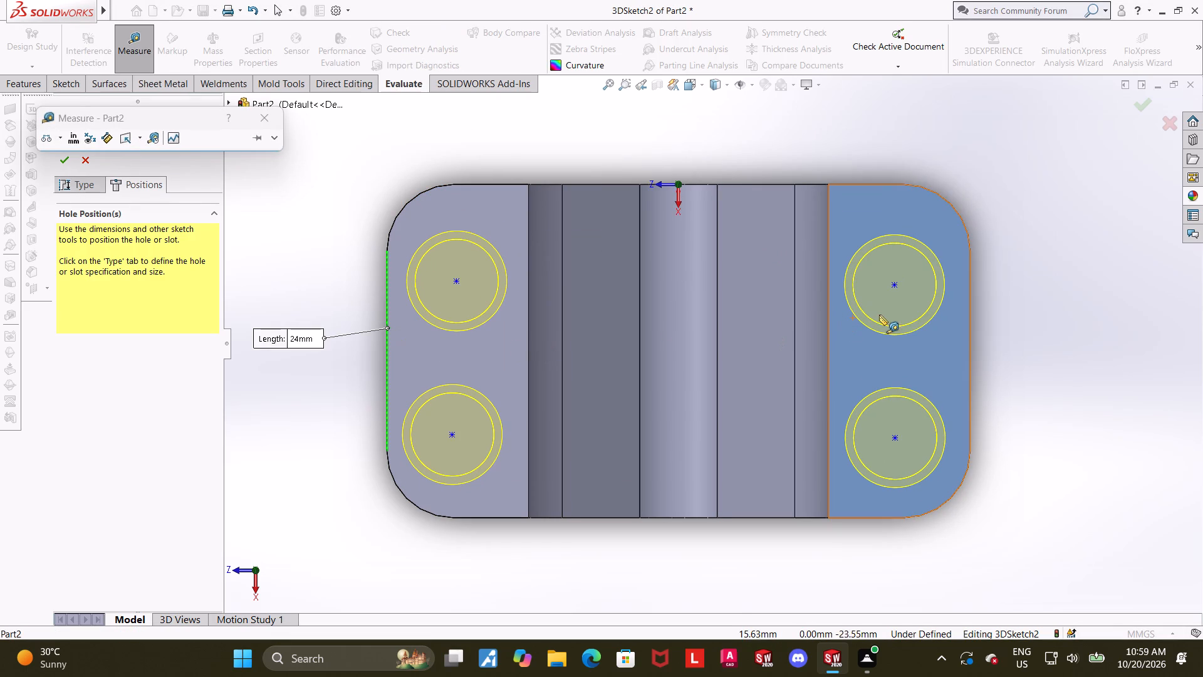
pyautogui.click(969, 334)
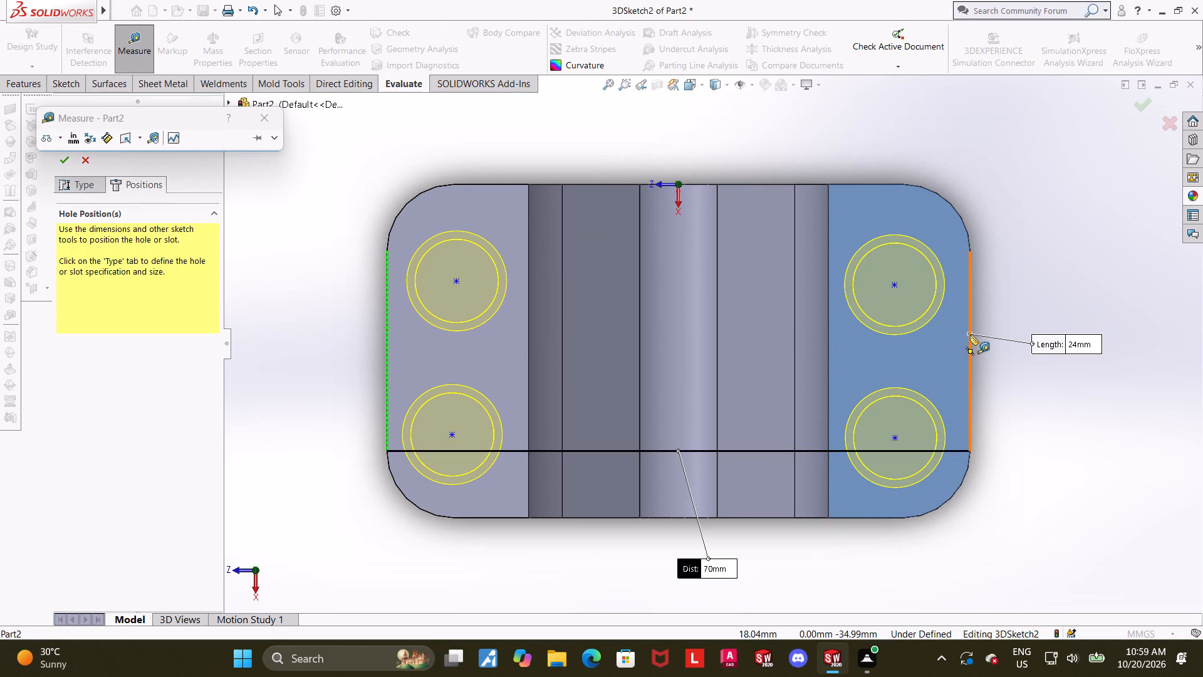
pyautogui.scroll(2, 970, 335)
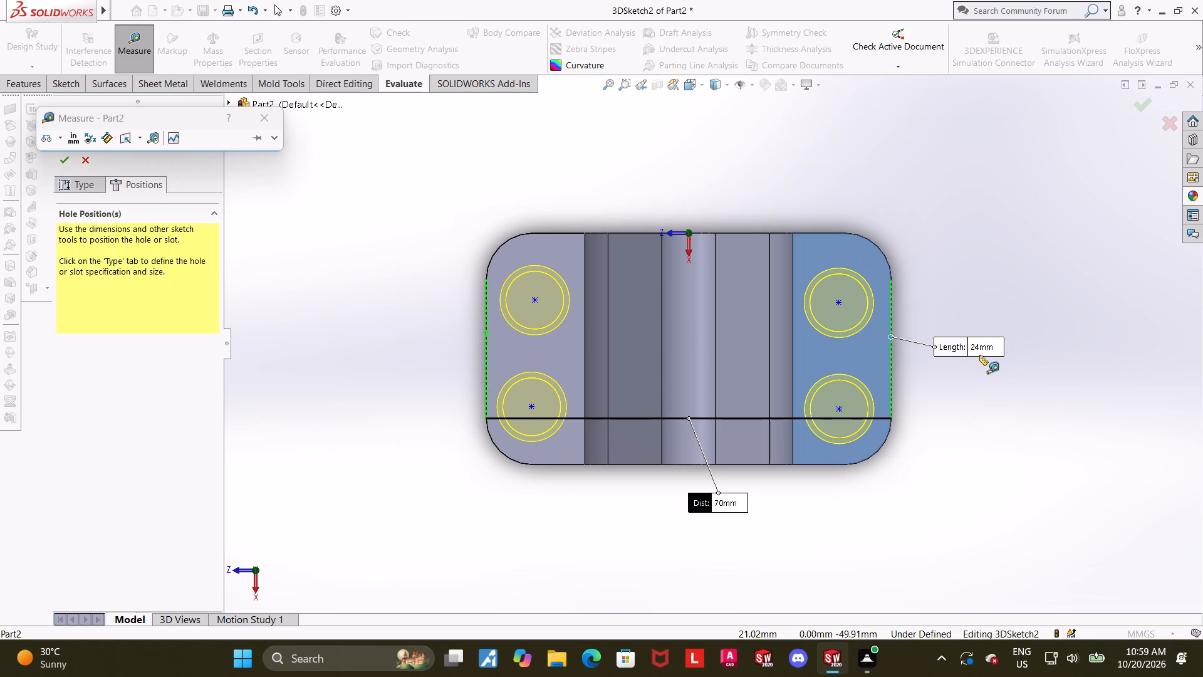
pyautogui.scroll(1, 979, 355)
pyautogui.scroll(-1, 836, 396)
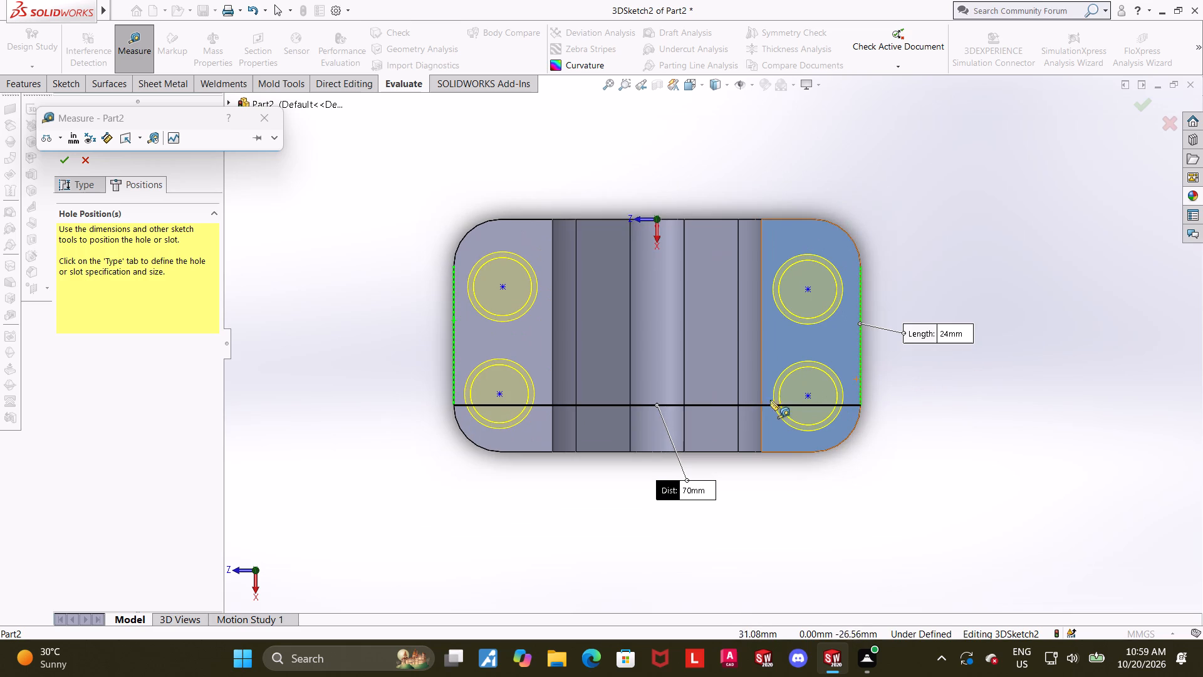
pyautogui.scroll(-1, 725, 404)
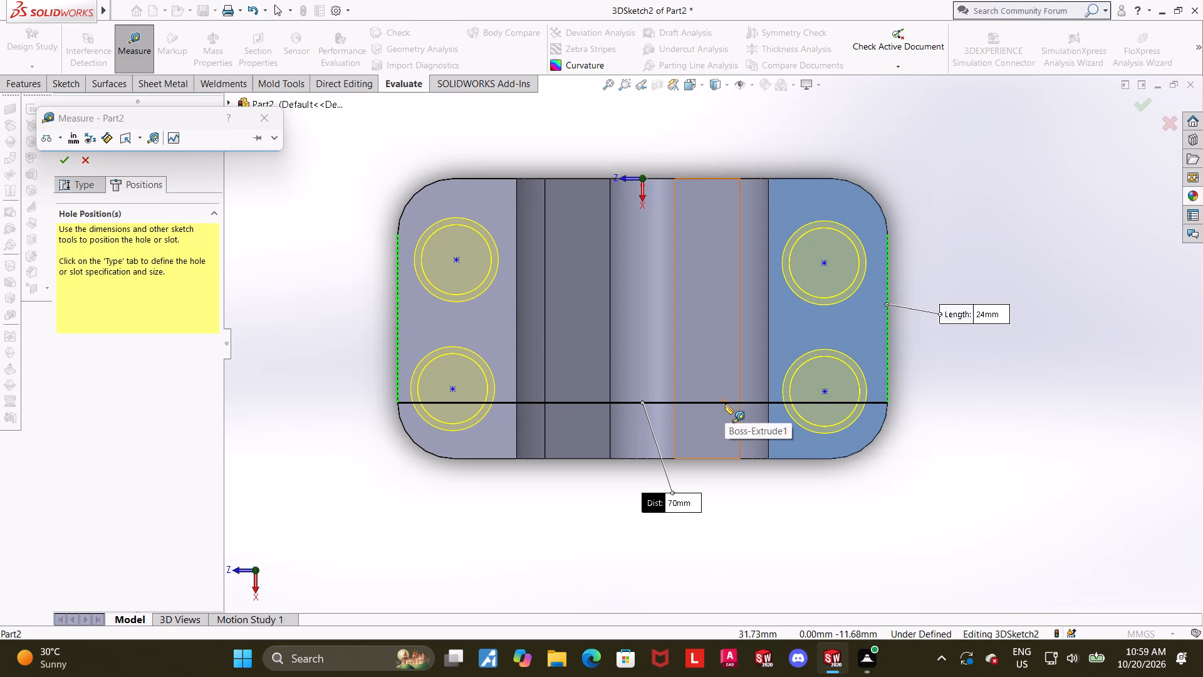
pyautogui.scroll(1, 725, 404)
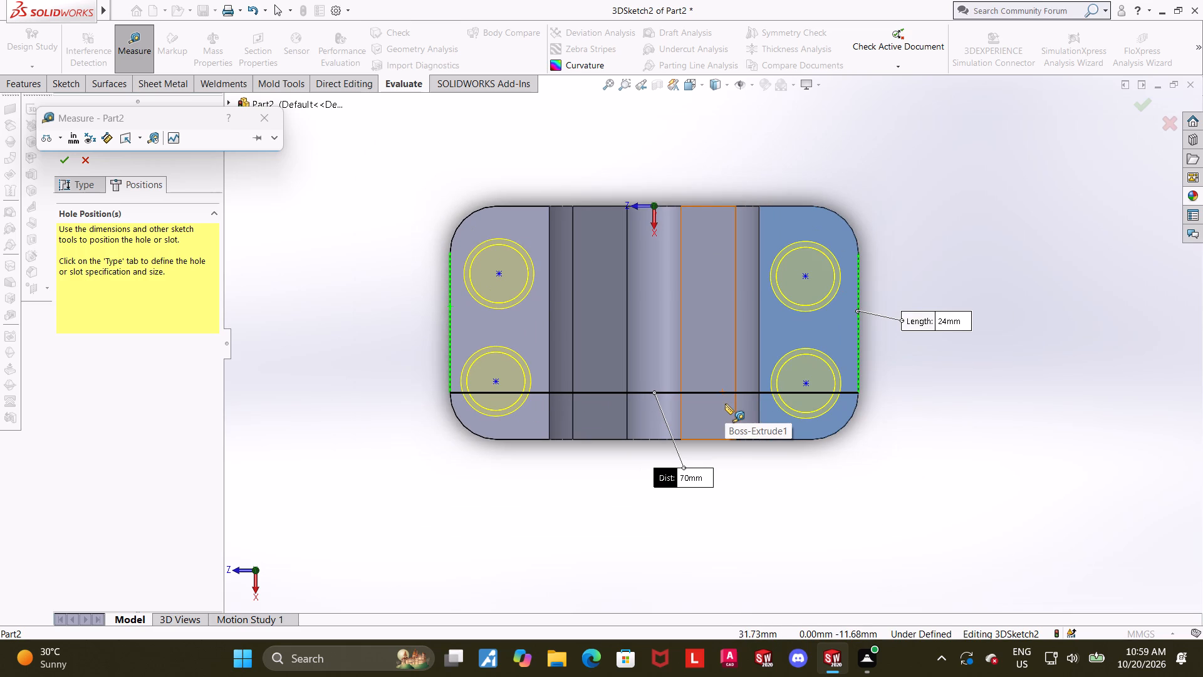
pyautogui.scroll(1, 689, 406)
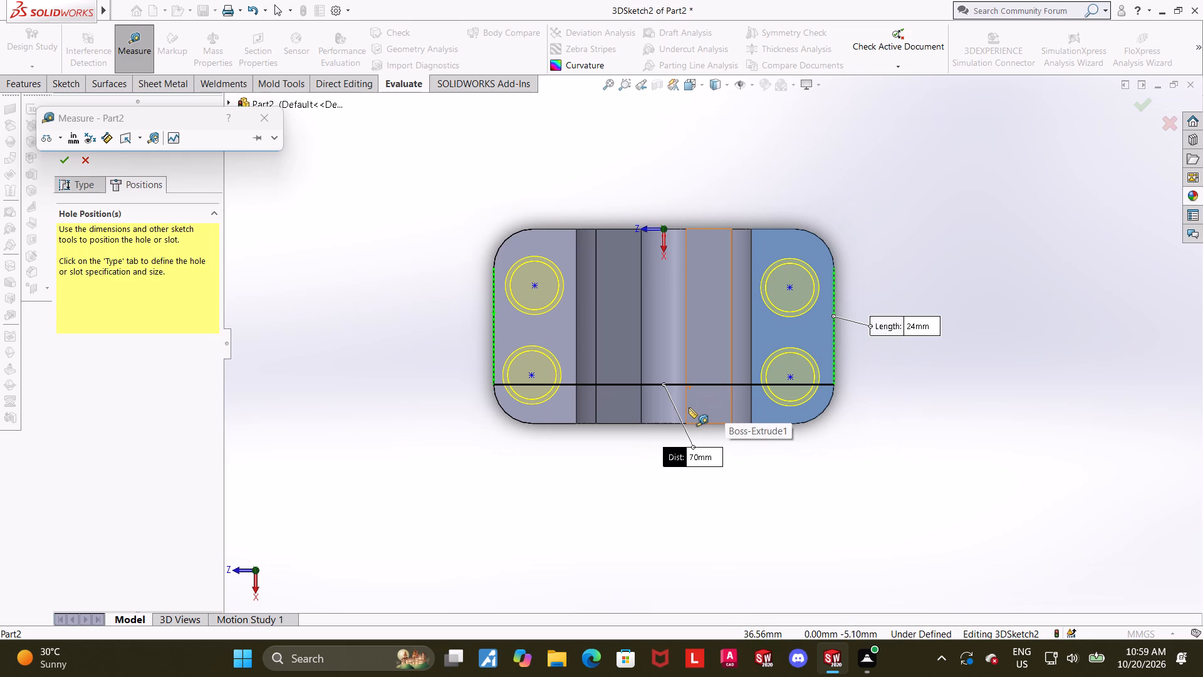
pyautogui.press('Escape')
pyautogui.scroll(-1, 776, 344)
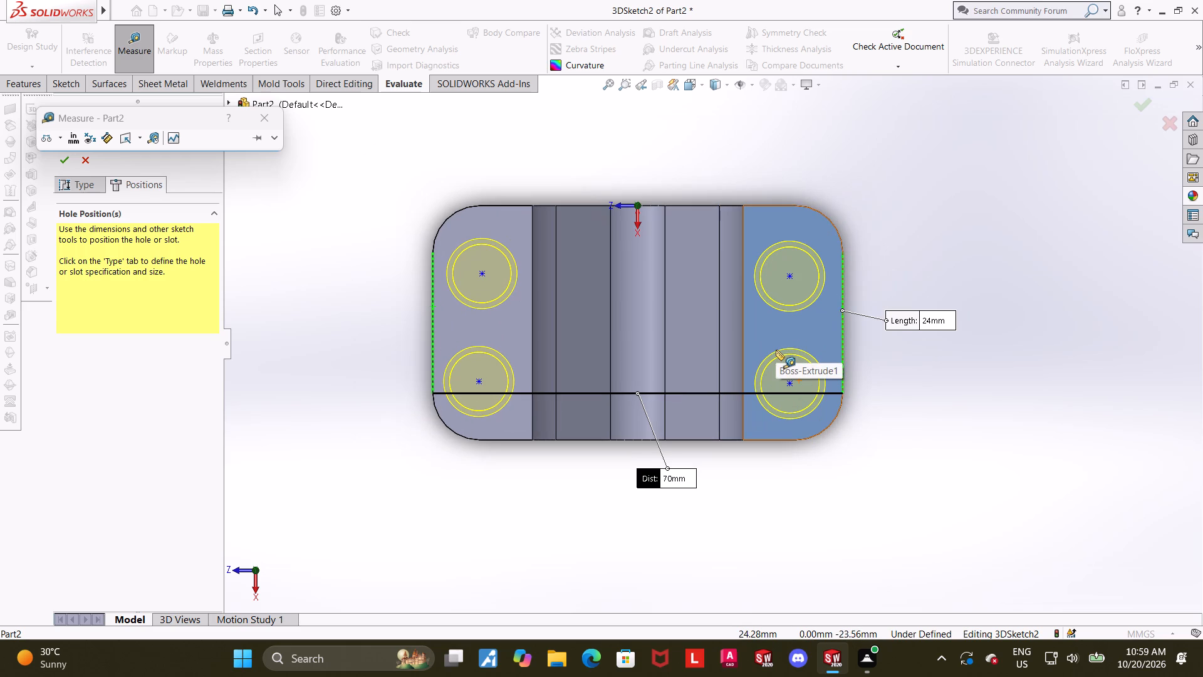
pyautogui.scroll(-1, 768, 352)
pyautogui.press('Escape')
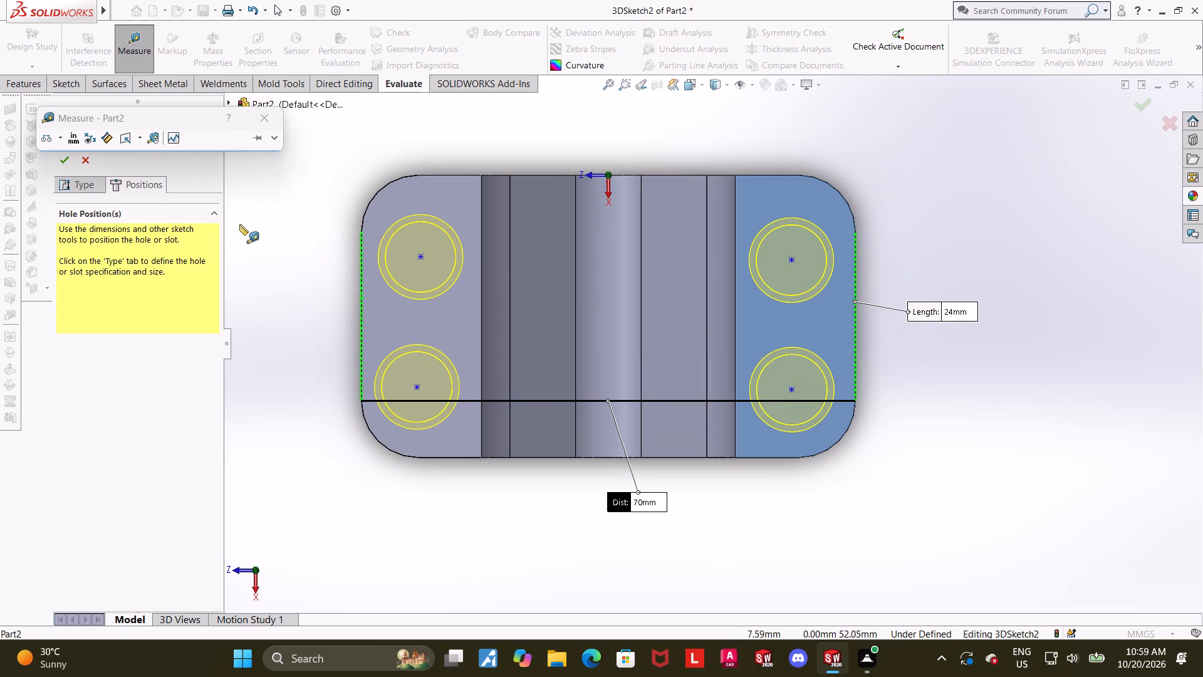
pyautogui.press('Escape')
pyautogui.click(269, 114)
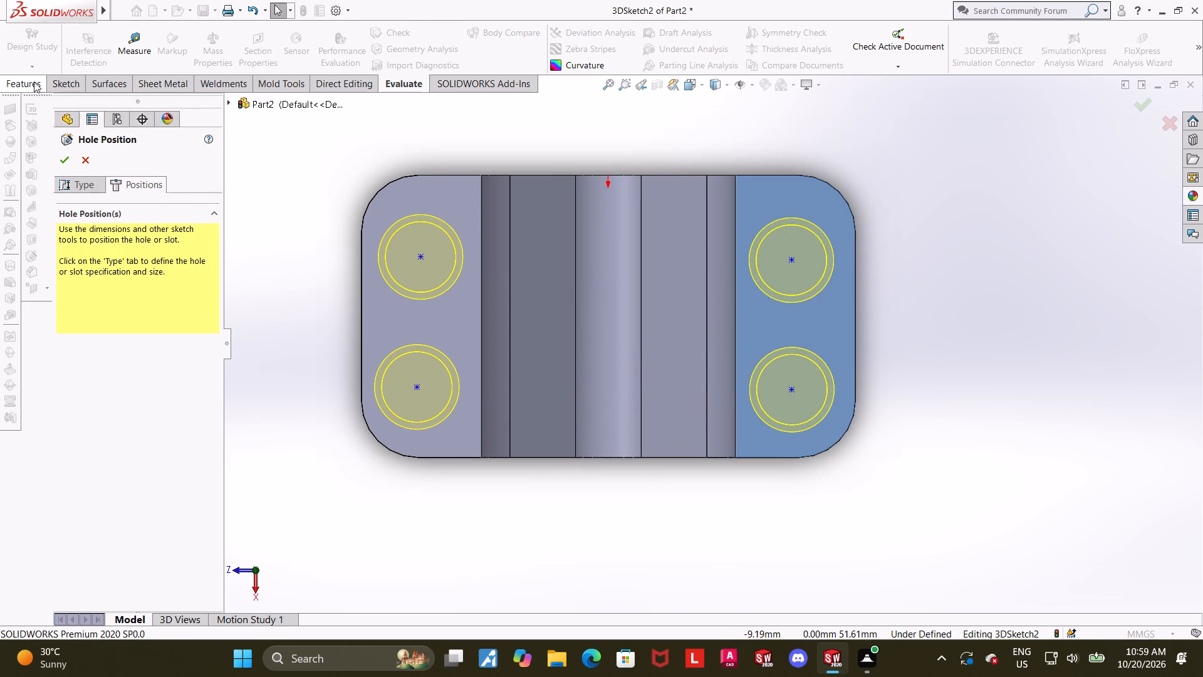
# Dimension the positive-Z flange's hole point nearer the origin at 8 mm from that flange's outer end edge.
pyautogui.click(18, 85)
pyautogui.click(61, 81)
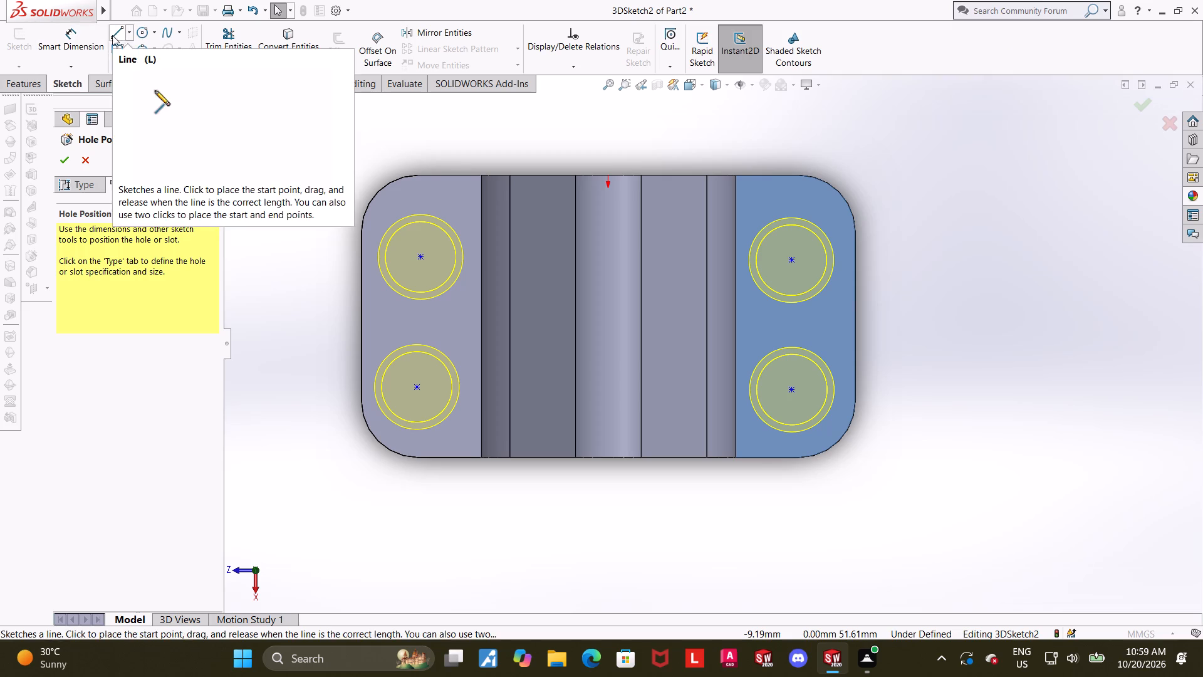
pyautogui.click(99, 36)
pyautogui.click(422, 258)
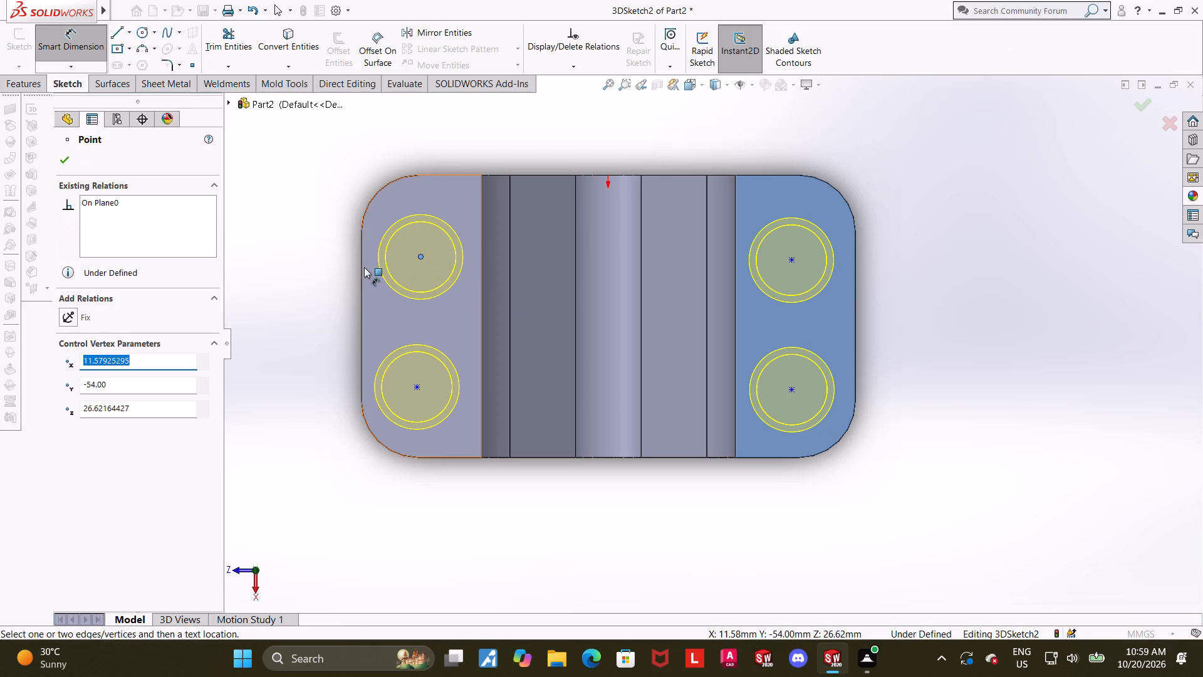
pyautogui.click(358, 266)
pyautogui.click(362, 268)
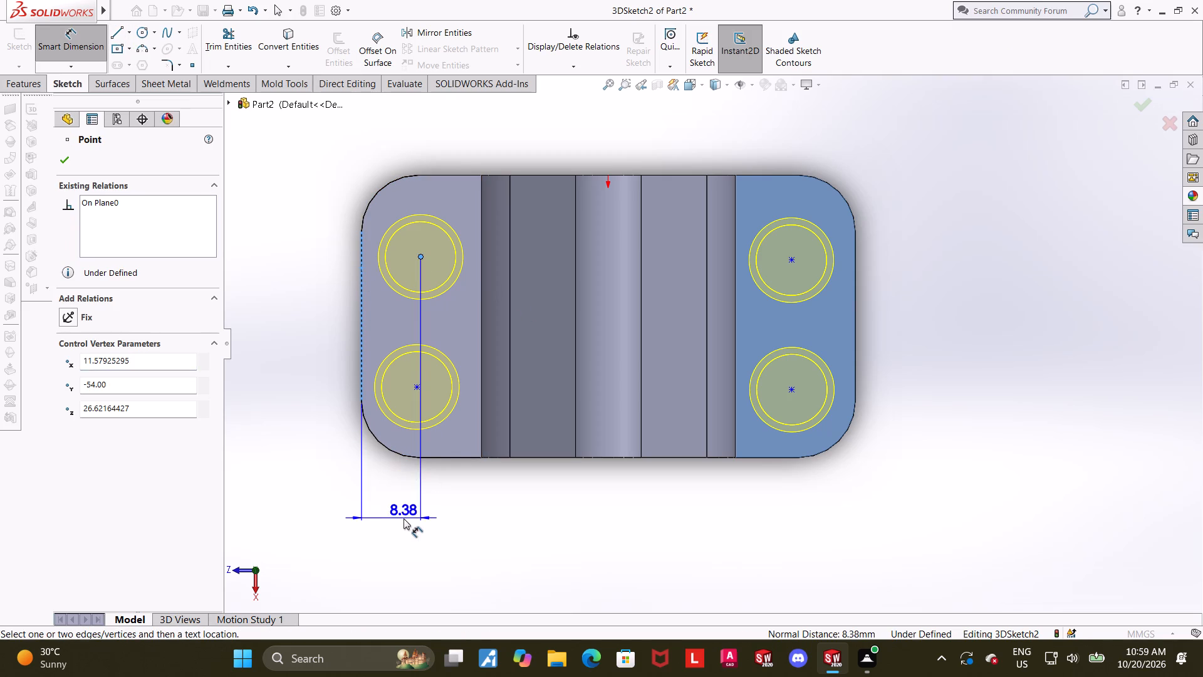
pyautogui.click(404, 518)
pyautogui.press('8')
pyautogui.press('Return')
pyautogui.press('Escape')
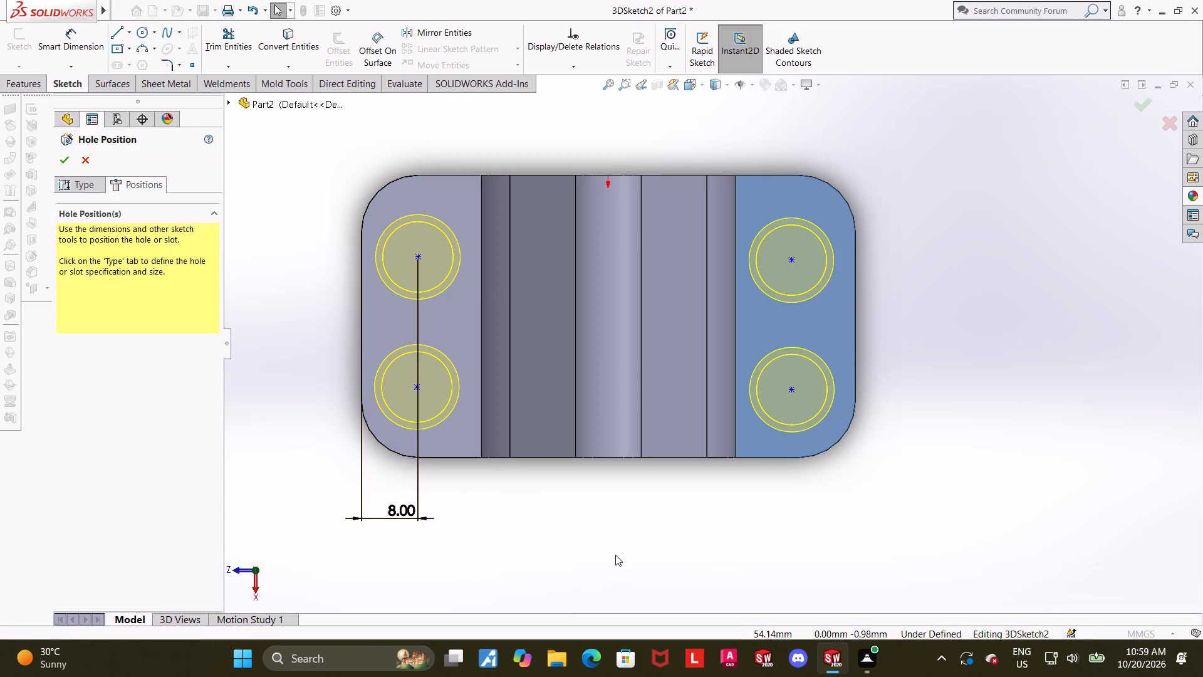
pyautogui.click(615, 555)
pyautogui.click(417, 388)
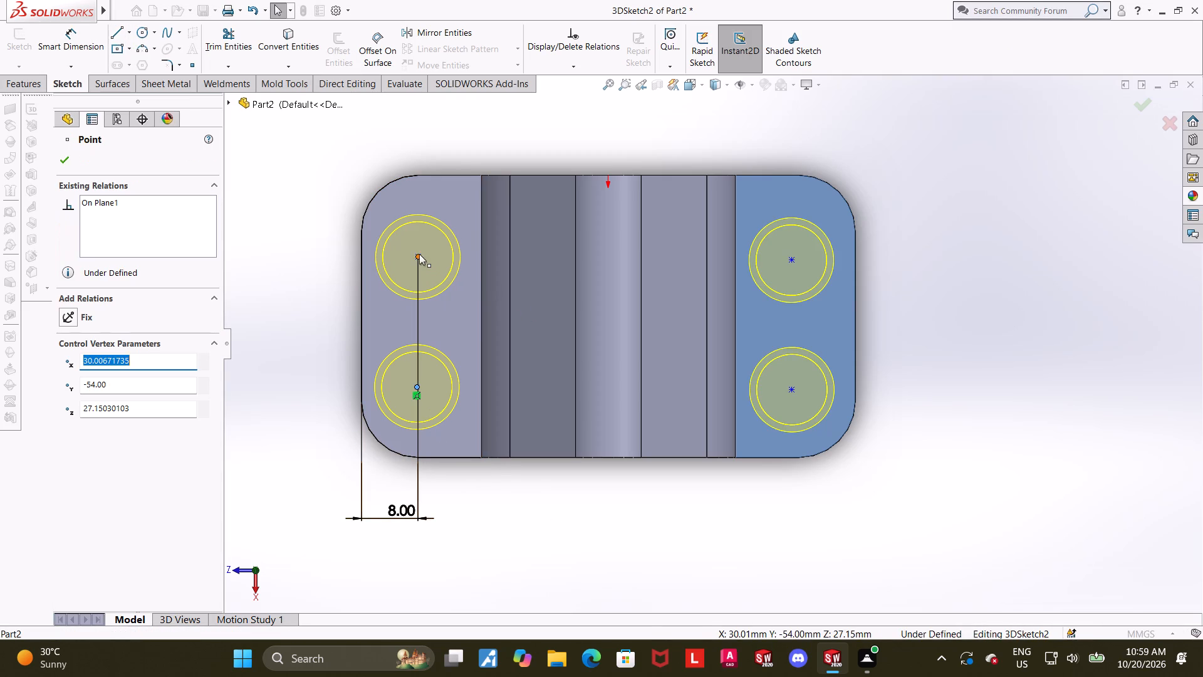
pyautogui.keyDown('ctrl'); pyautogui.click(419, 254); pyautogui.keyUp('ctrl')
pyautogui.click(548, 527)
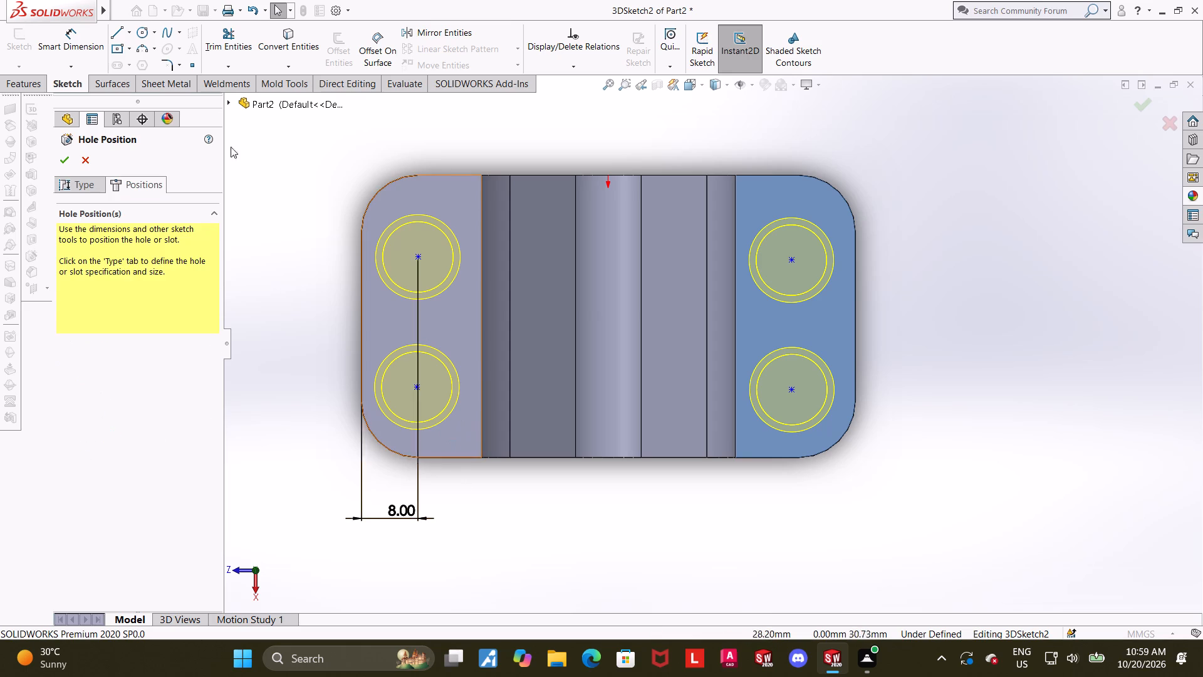
# Draw a construction line along X from the positive-Z flange's hole point nearer the origin, past the far long edge of the base.
pyautogui.click(127, 28)
pyautogui.click(130, 69)
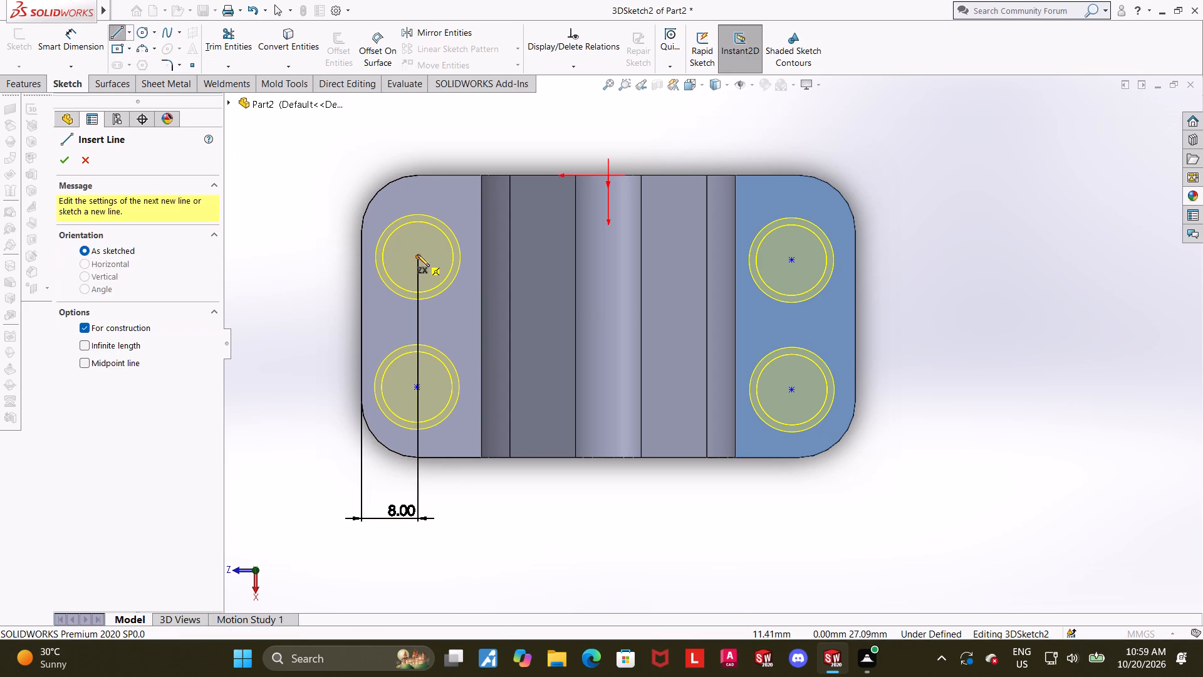
pyautogui.click(417, 255)
pyautogui.click(420, 543)
pyautogui.press('Escape')
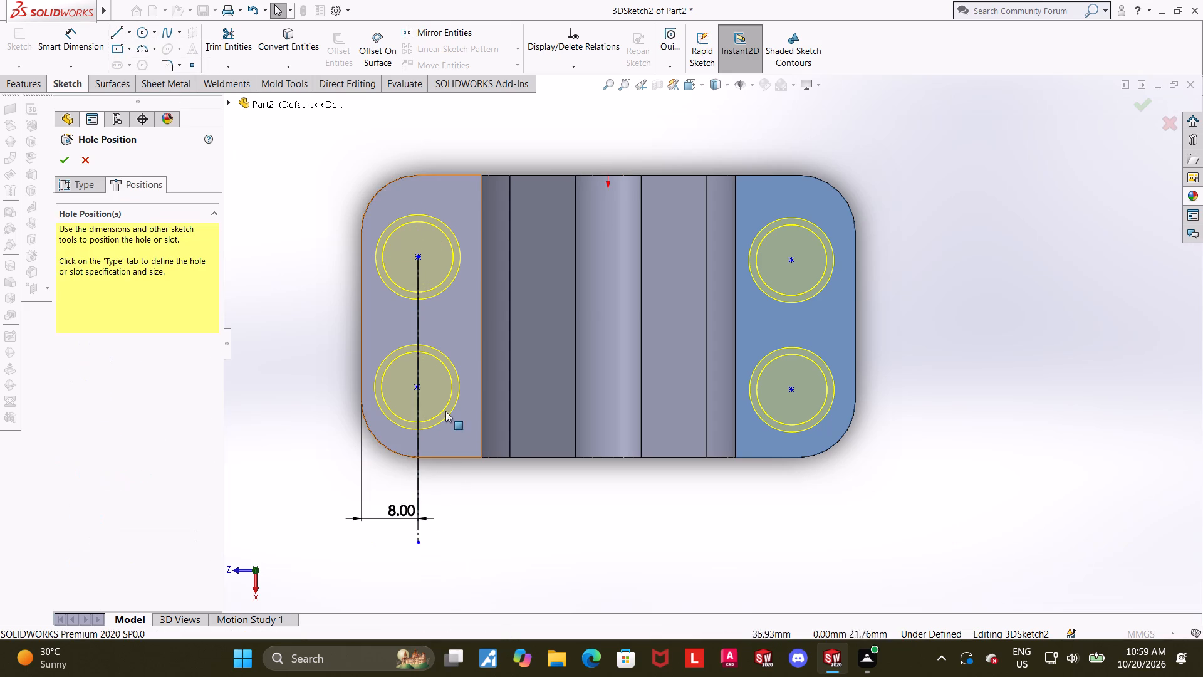
pyautogui.press('Escape')
# Make both hole points on the positive-Z flange coincident with the construction line.
pyautogui.click(418, 386)
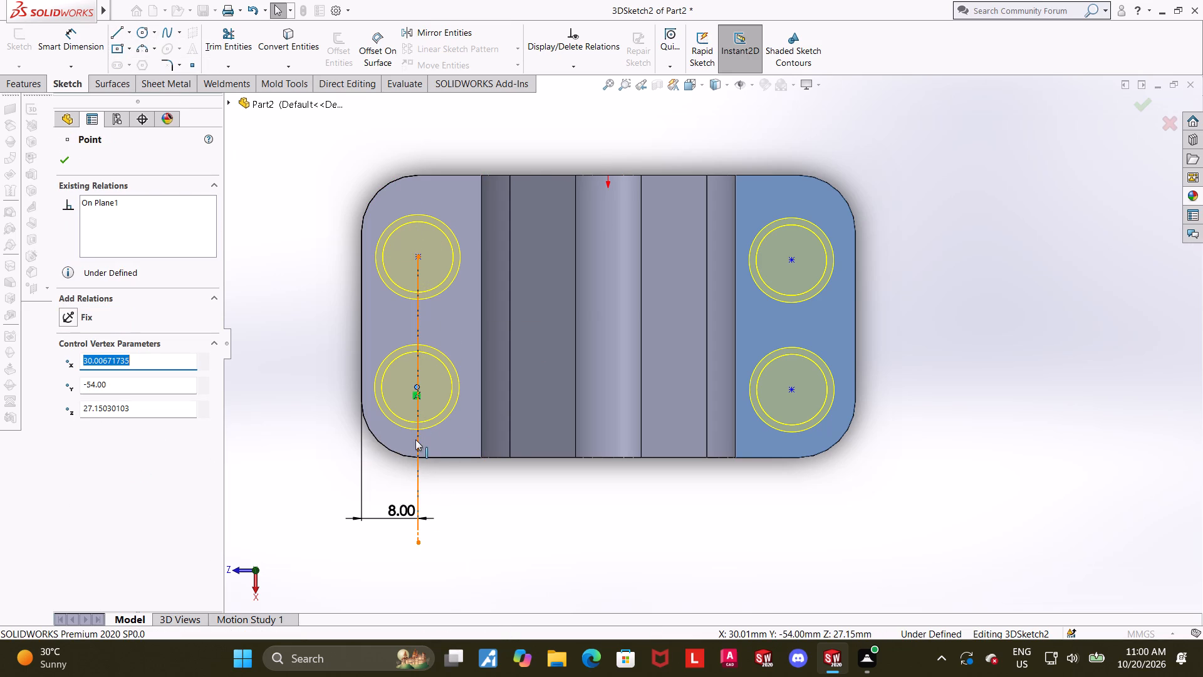
pyautogui.keyDown('ctrl'); pyautogui.click(417, 441); pyautogui.keyUp('ctrl')
pyautogui.click(68, 397)
pyautogui.click(571, 513)
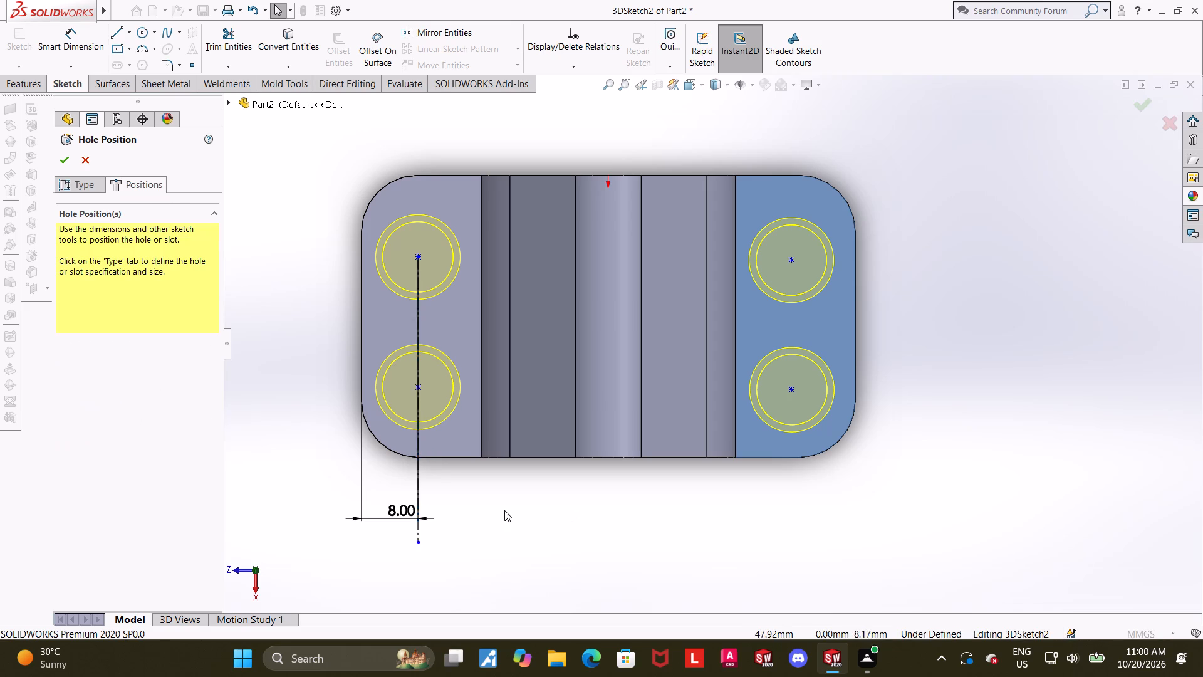
pyautogui.click(417, 258)
pyautogui.keyDown('ctrl'); pyautogui.click(416, 320); pyautogui.keyUp('ctrl')
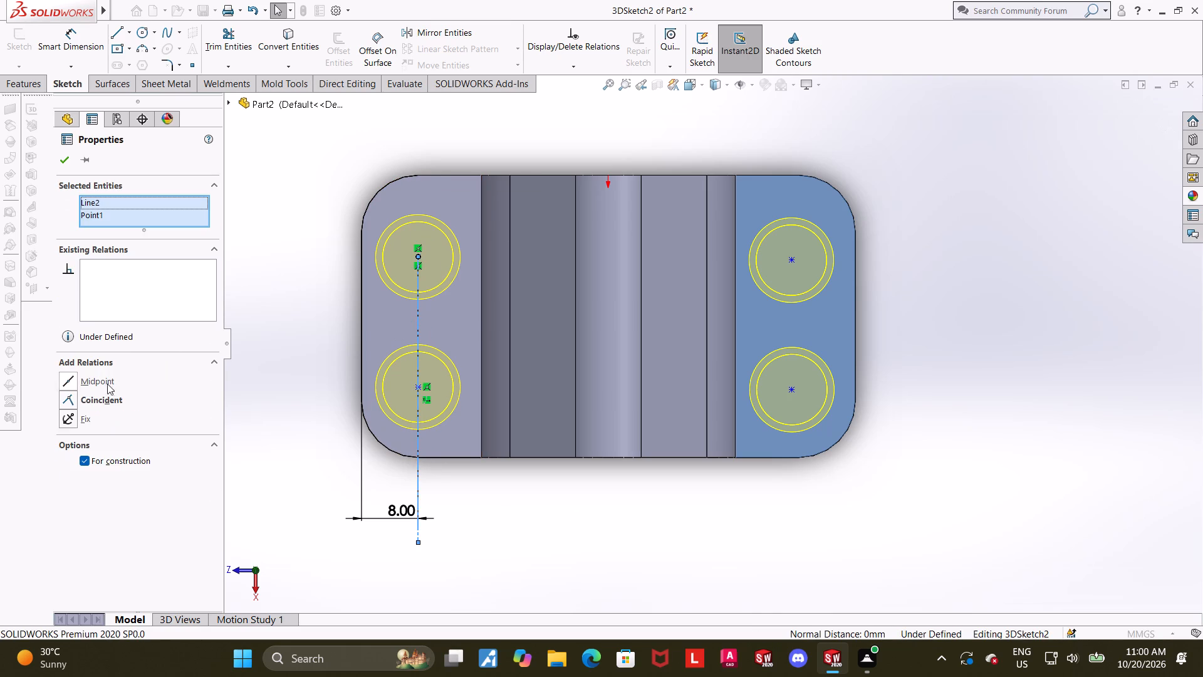
pyautogui.click(66, 398)
pyautogui.press('Escape')
# Replace the hole point's edge dimension with an 8 mm dimension between the construction line and the flange's outer end edge.
pyautogui.rightClick(385, 505)
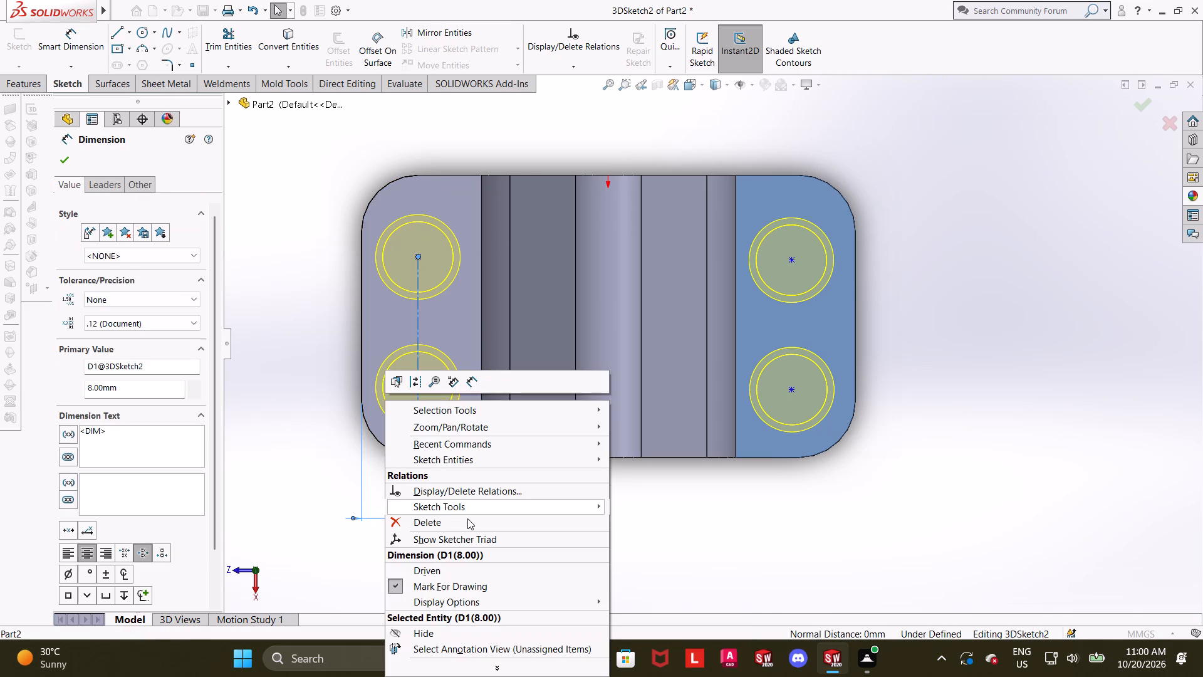
pyautogui.click(440, 521)
pyautogui.press('Escape')
pyautogui.click(78, 47)
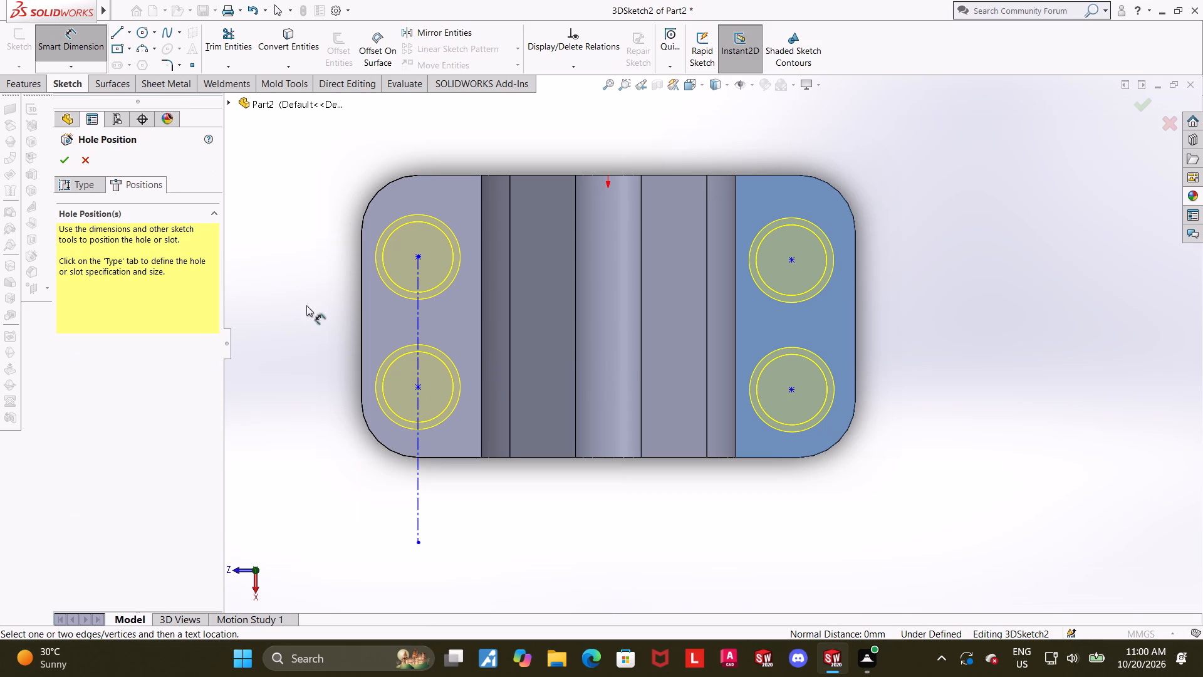
pyautogui.click(419, 471)
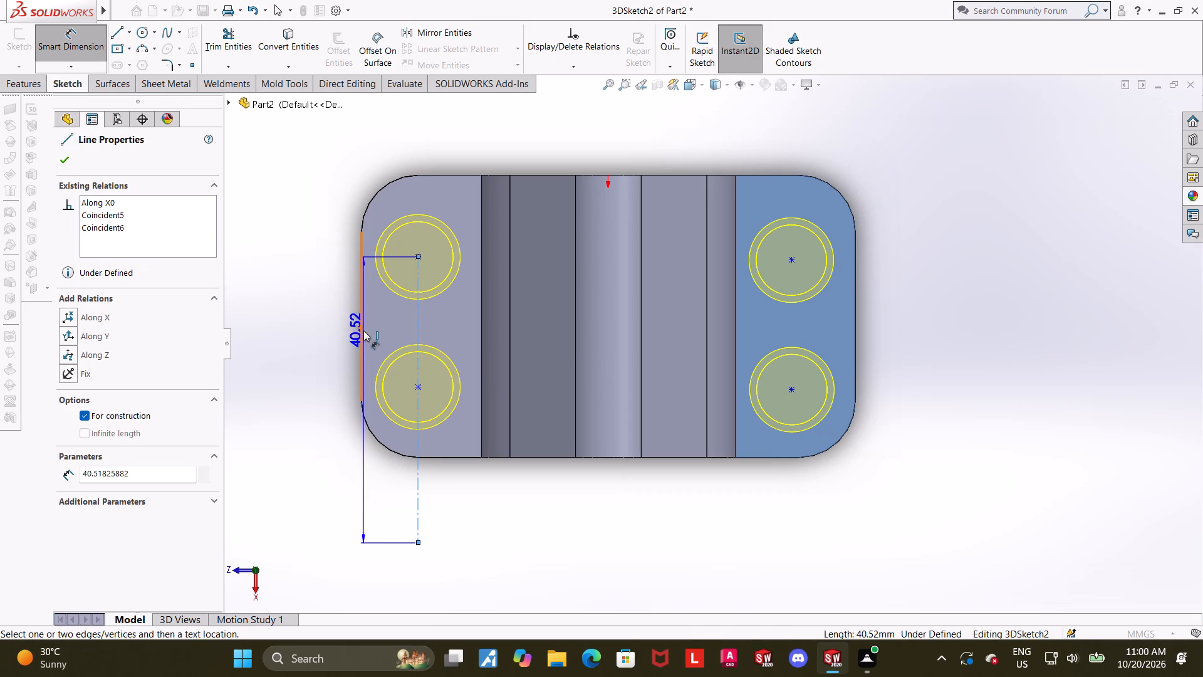
pyautogui.click(363, 330)
pyautogui.click(367, 505)
pyautogui.click(316, 483)
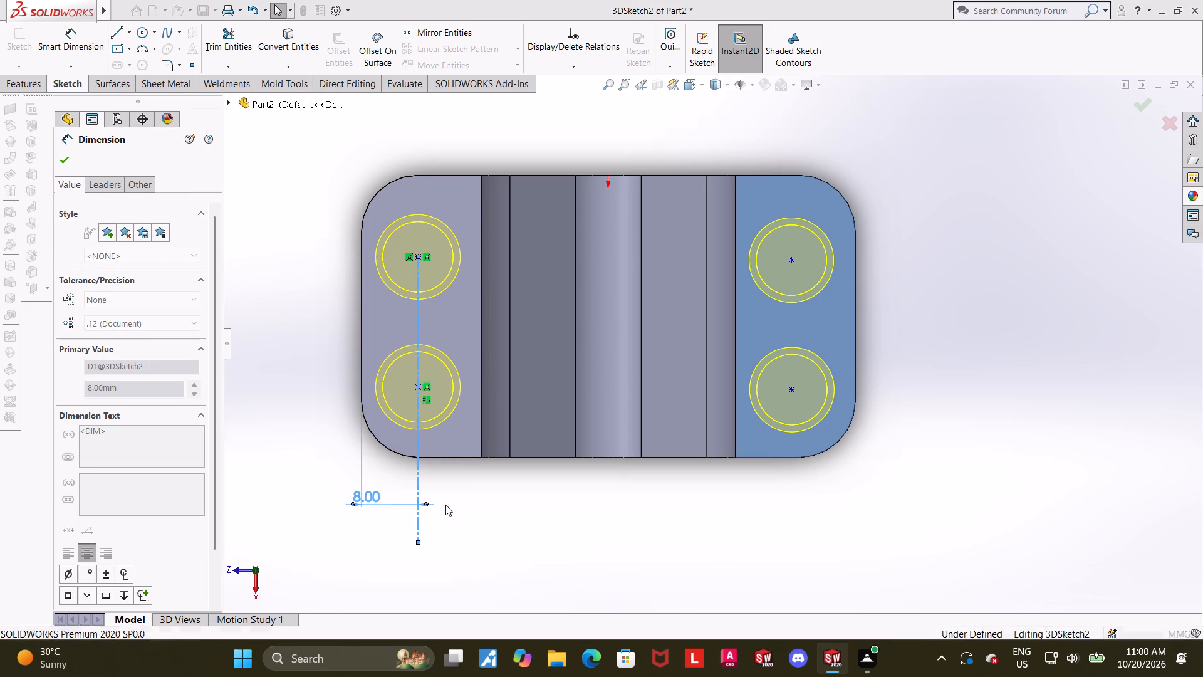
pyautogui.click(607, 511)
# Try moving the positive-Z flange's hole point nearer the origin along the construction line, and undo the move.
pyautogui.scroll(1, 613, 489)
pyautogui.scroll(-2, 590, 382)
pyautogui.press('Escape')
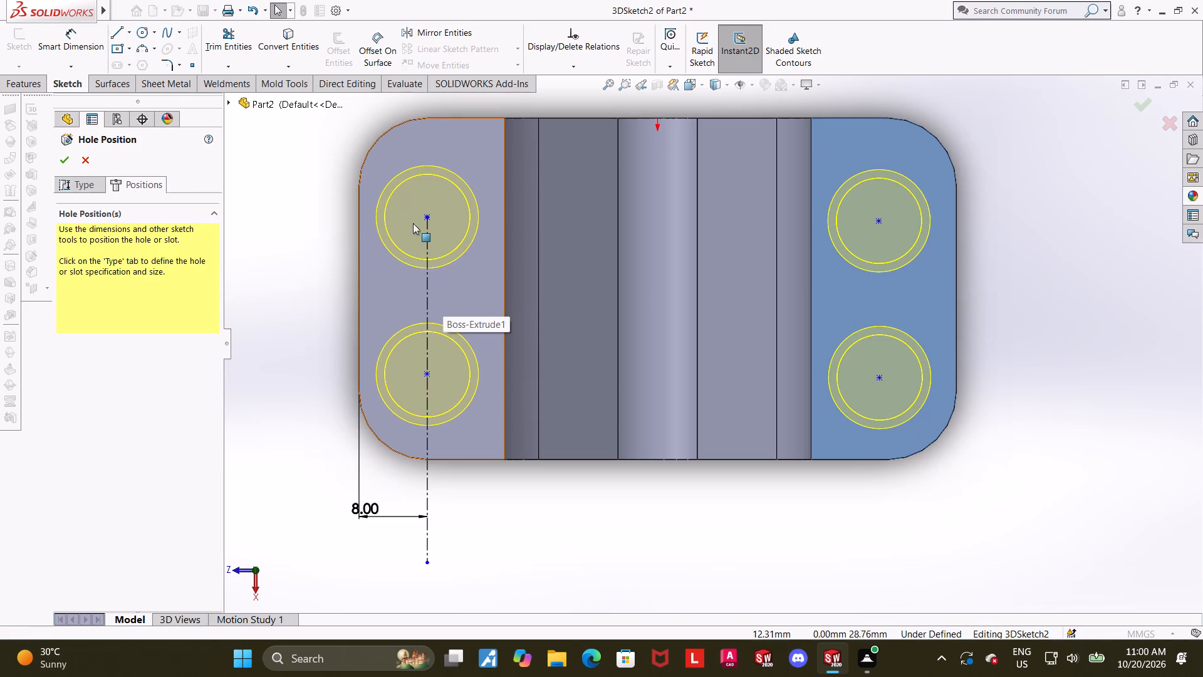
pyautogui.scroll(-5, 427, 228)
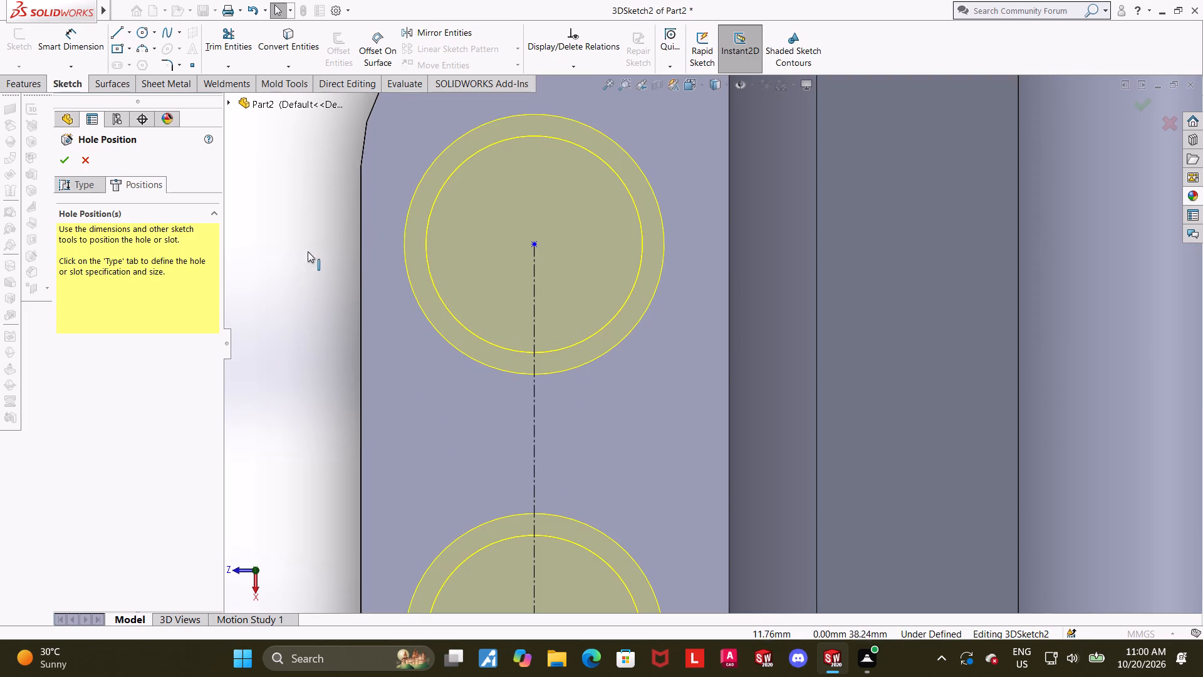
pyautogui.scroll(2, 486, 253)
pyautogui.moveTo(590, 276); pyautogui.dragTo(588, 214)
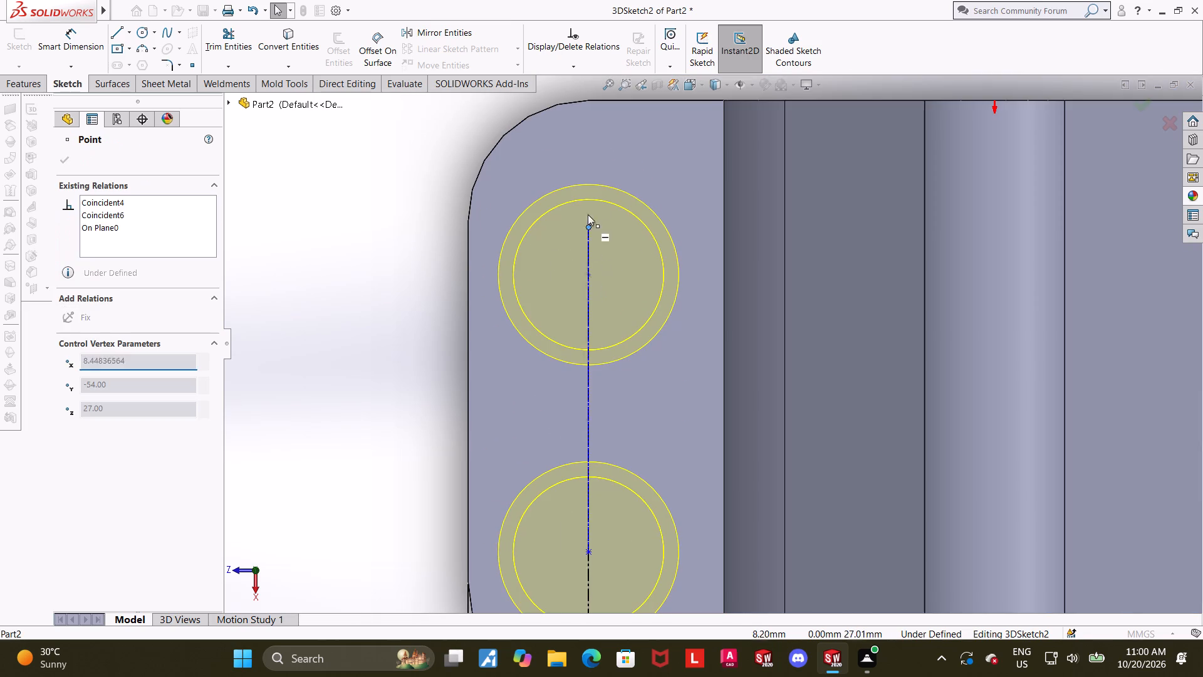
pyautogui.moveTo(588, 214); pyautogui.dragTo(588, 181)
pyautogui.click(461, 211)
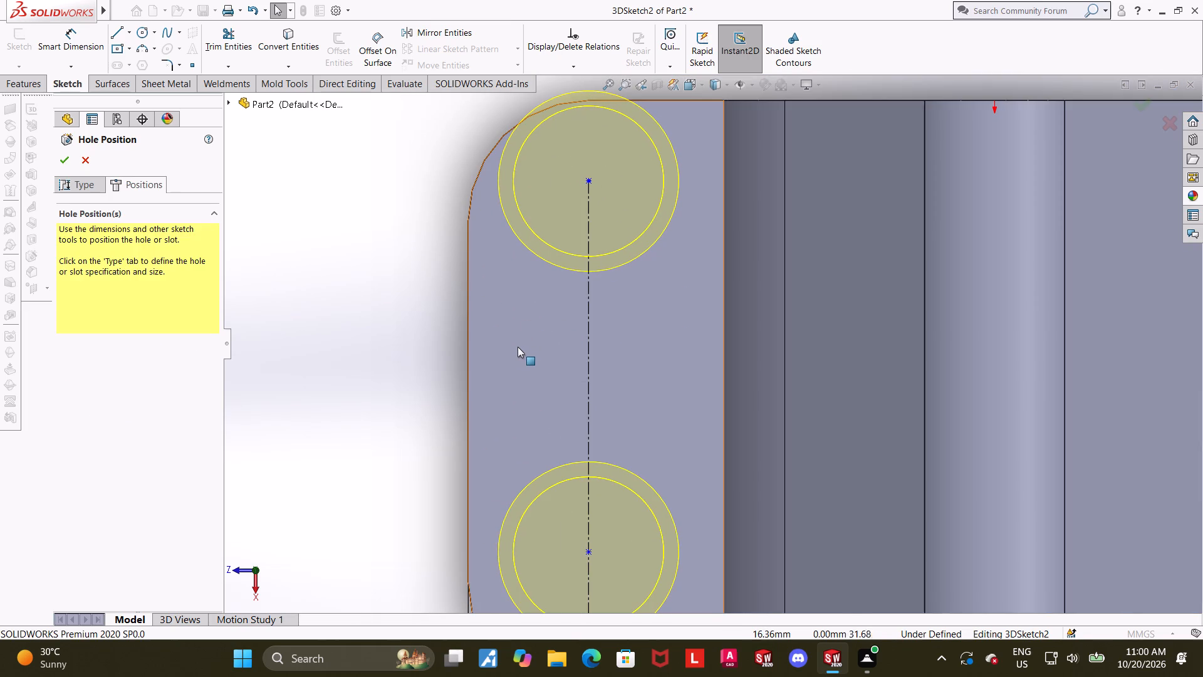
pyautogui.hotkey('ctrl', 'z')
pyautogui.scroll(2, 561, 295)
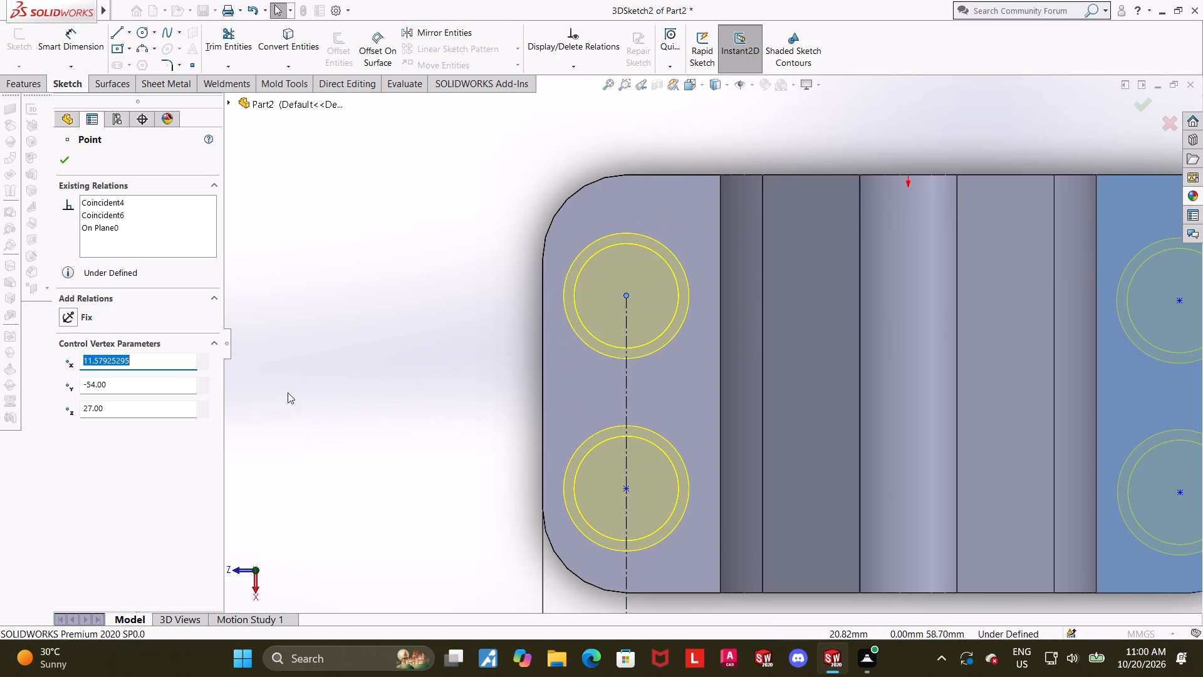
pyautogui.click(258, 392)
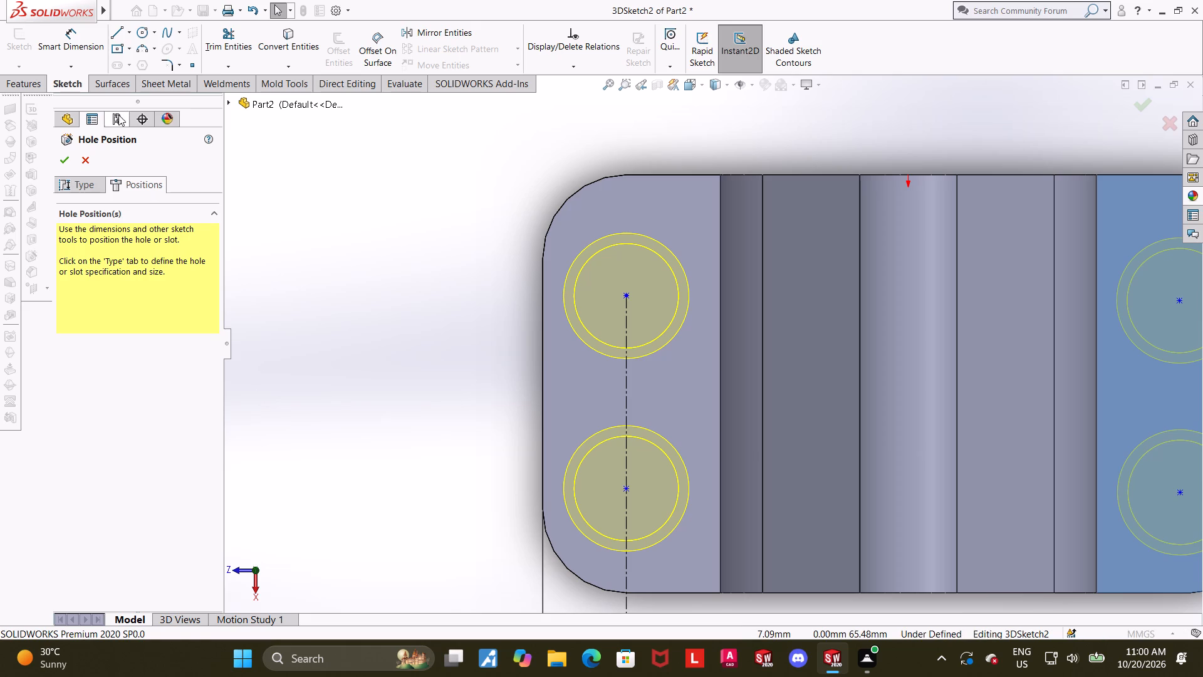
# Dimension the spacing between the two hole points on the positive-Z flange at 20 mm.
pyautogui.click(75, 39)
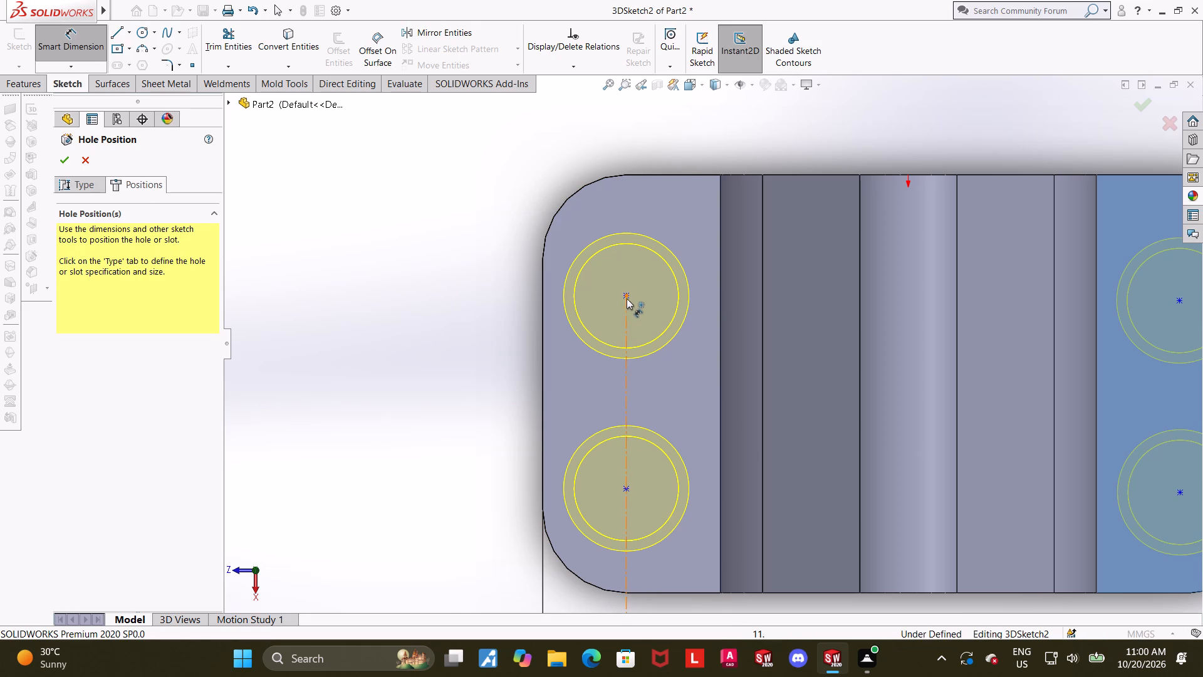
pyautogui.click(627, 296)
pyautogui.click(627, 489)
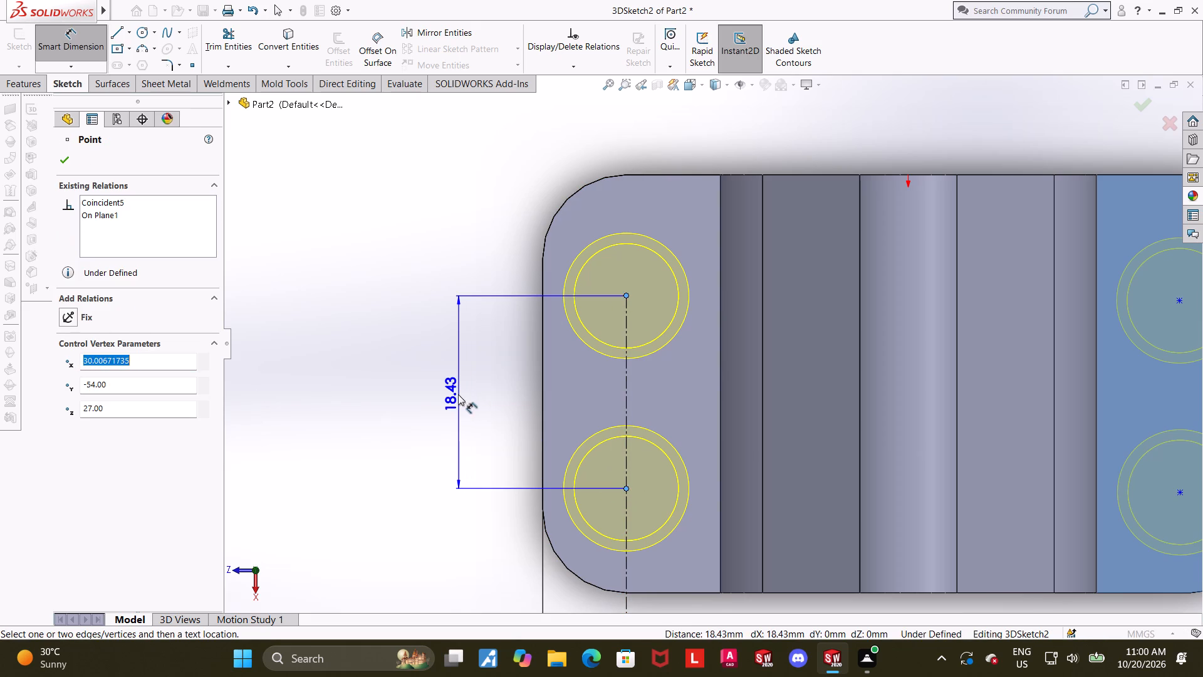
pyautogui.click(458, 394)
pyautogui.write('20')
pyautogui.press('Return')
pyautogui.press('Escape')
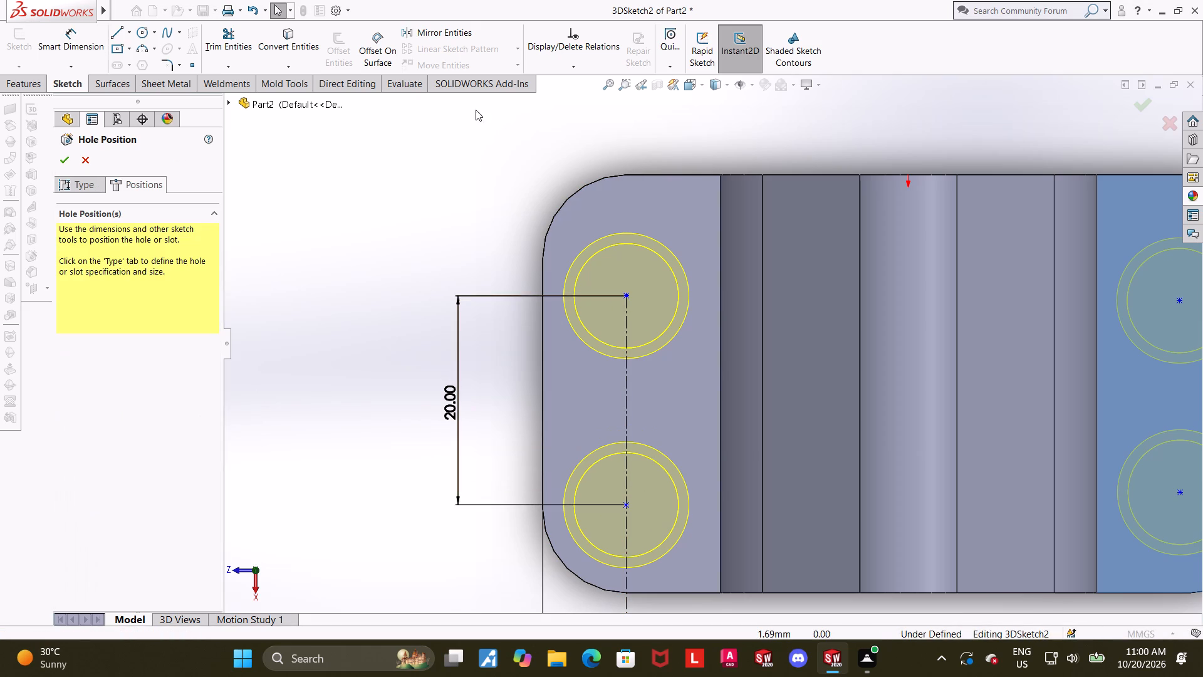
# Dimension the positive-Z flange's hole point farther from the origin at 10 mm from the nearest long edge of the base.
pyautogui.click(84, 38)
pyautogui.scroll(2, 783, 422)
pyautogui.scroll(-1, 760, 534)
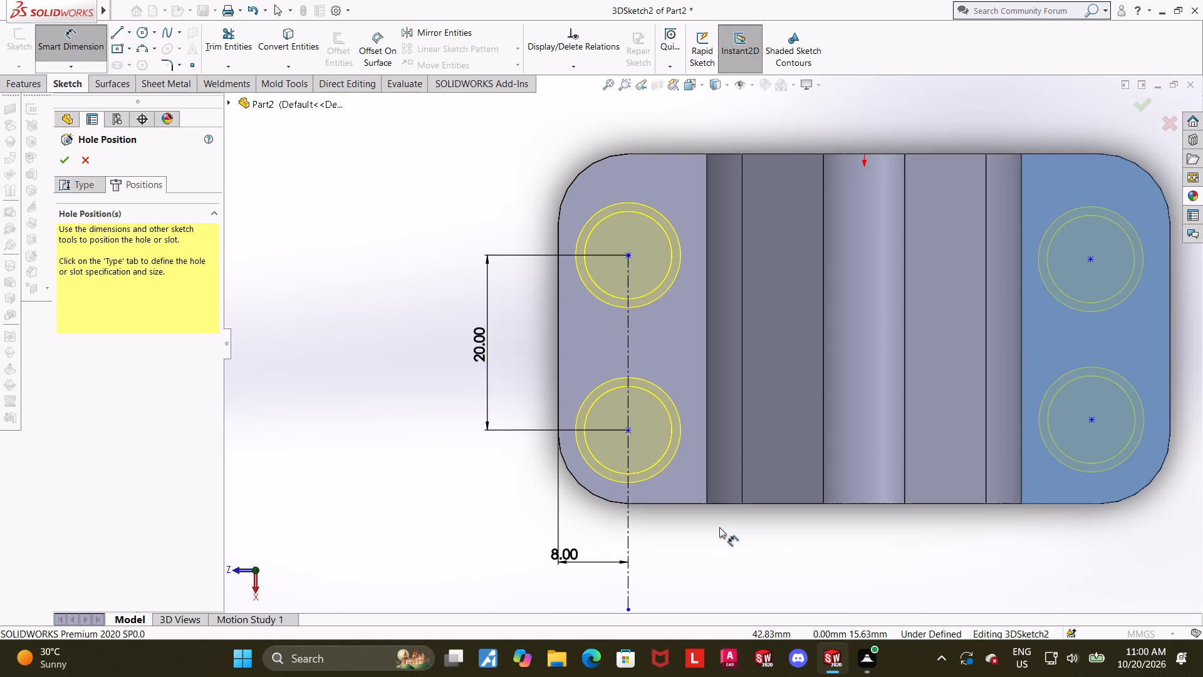
pyautogui.scroll(-1, 741, 448)
pyautogui.click(602, 422)
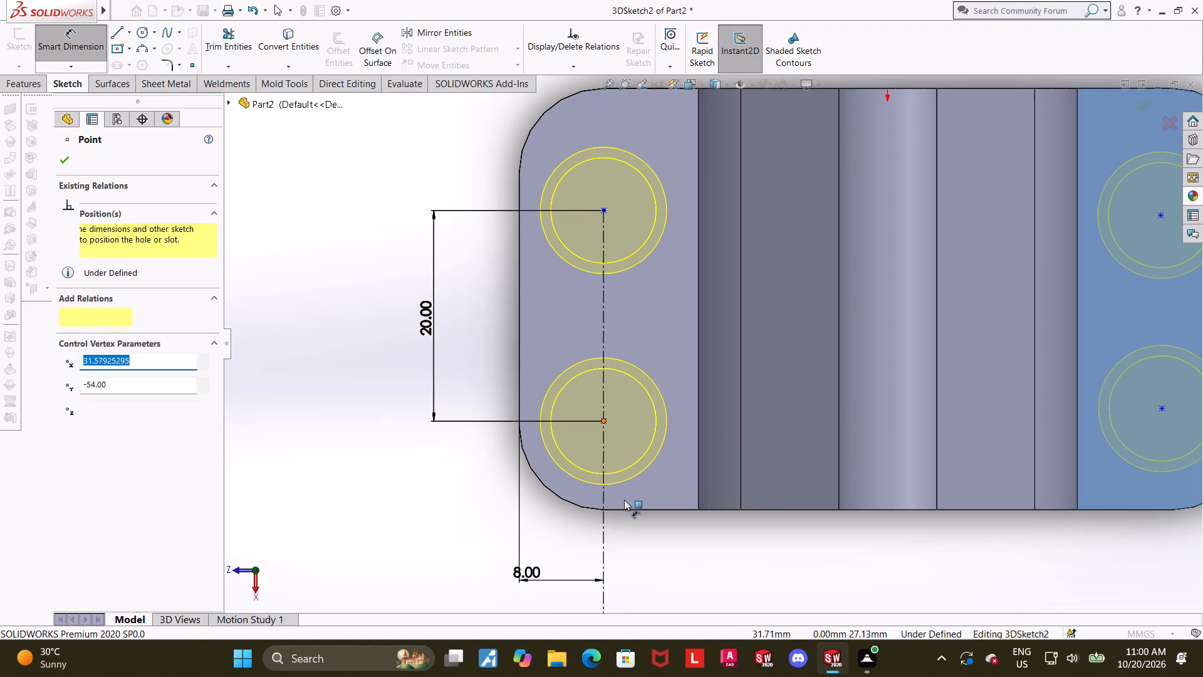
pyautogui.click(628, 510)
pyautogui.click(464, 493)
pyautogui.press('1')
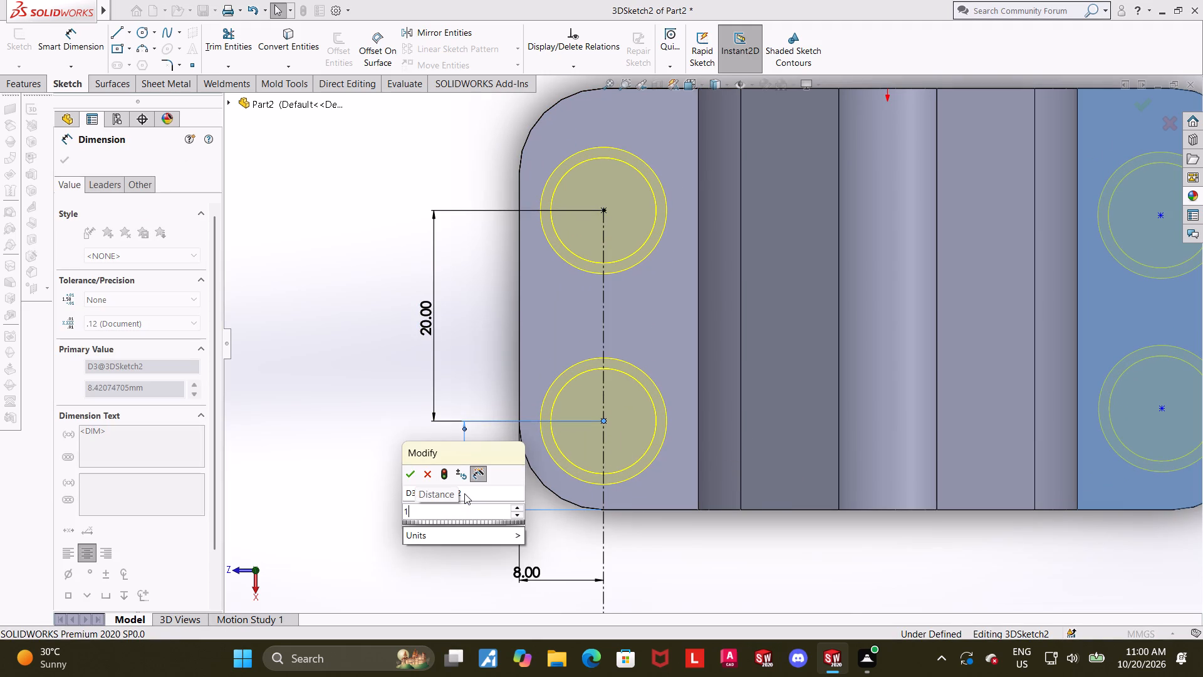
pyautogui.press('0')
pyautogui.press('Return')
pyautogui.scroll(4, 464, 496)
pyautogui.press('Escape')
pyautogui.scroll(-1, 932, 302)
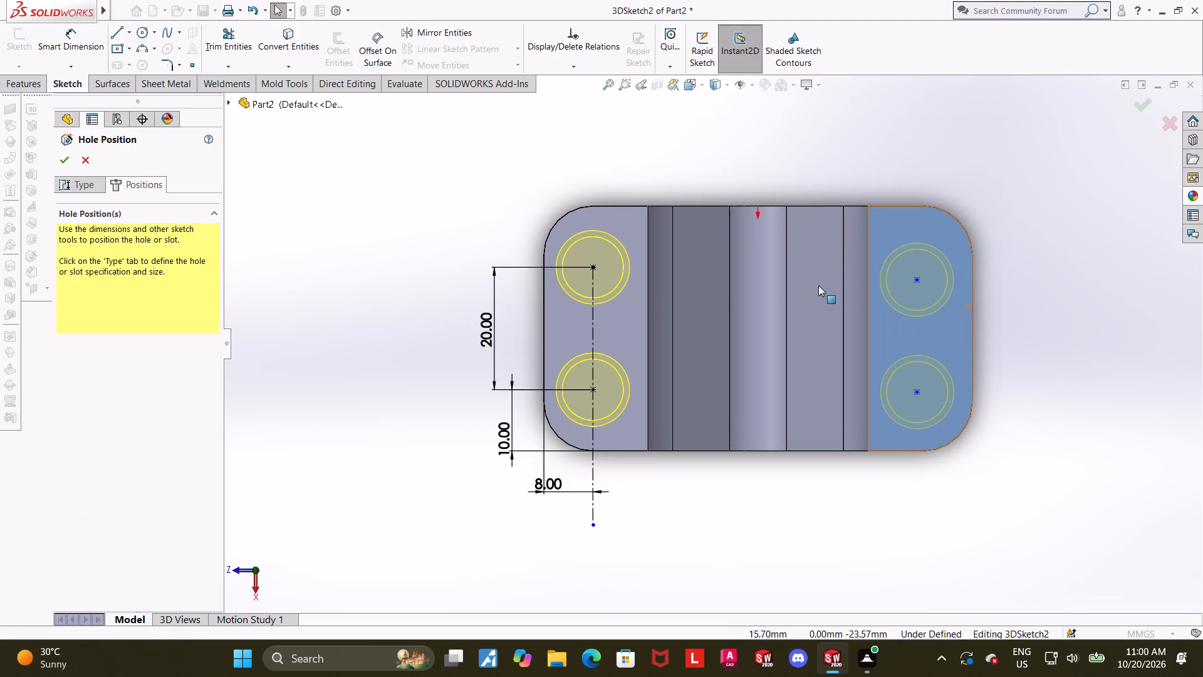
pyautogui.scroll(-1, 877, 317)
pyautogui.press('Escape')
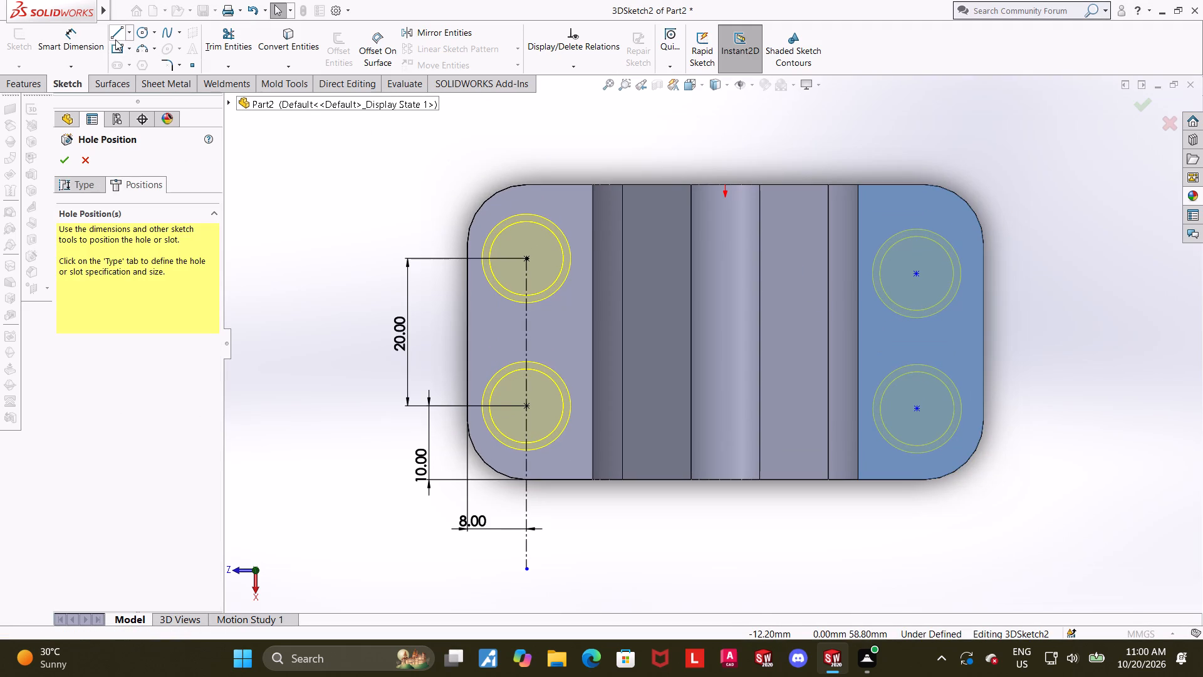
# Delete both hole points on the negative-Z flange.
pyautogui.scroll(1, 1177, 258)
pyautogui.scroll(-1, 1010, 328)
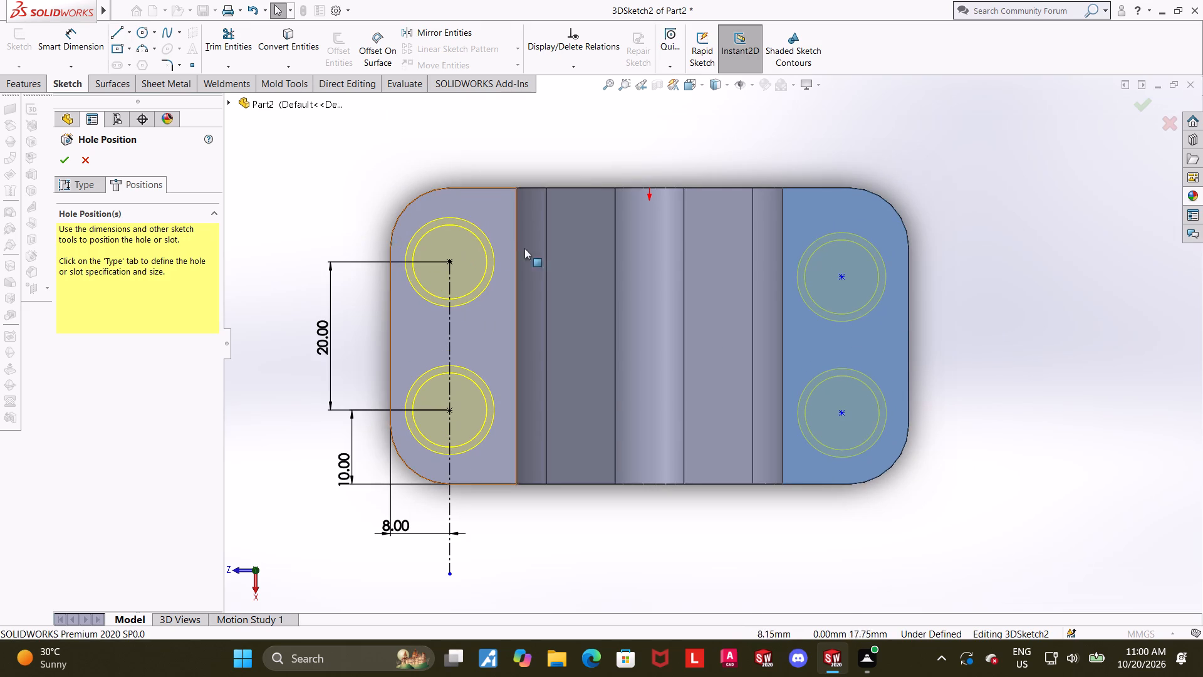
pyautogui.rightClick(843, 276)
pyautogui.click(875, 392)
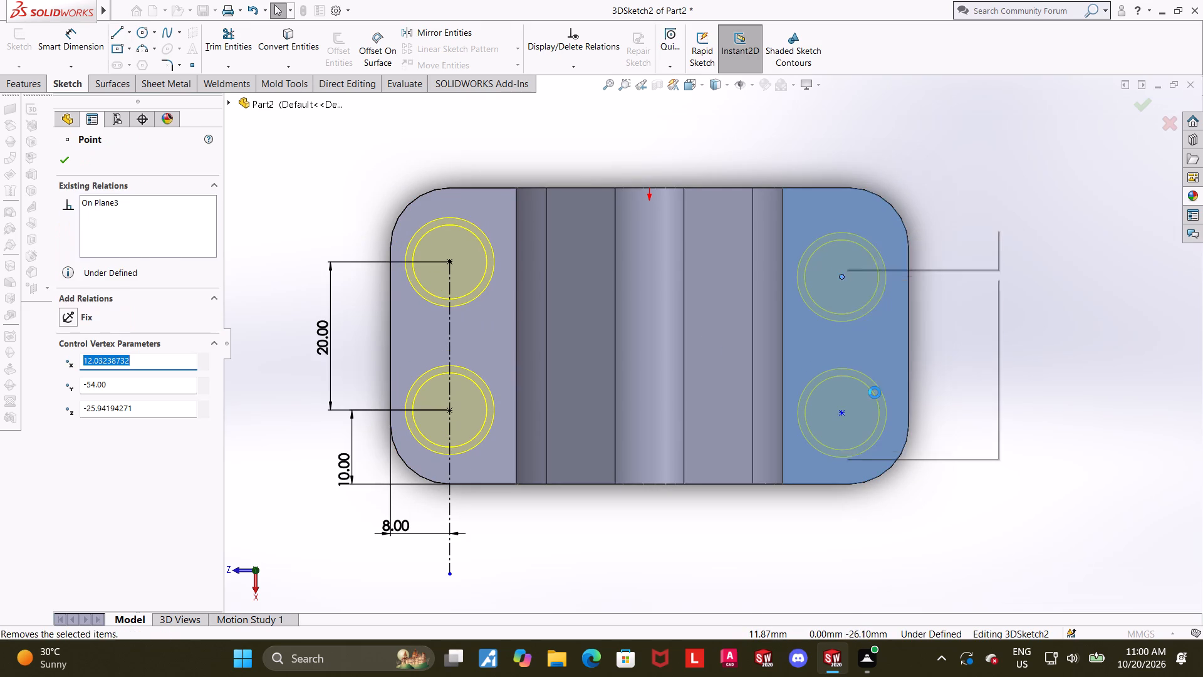
pyautogui.rightClick(840, 416)
pyautogui.click(862, 537)
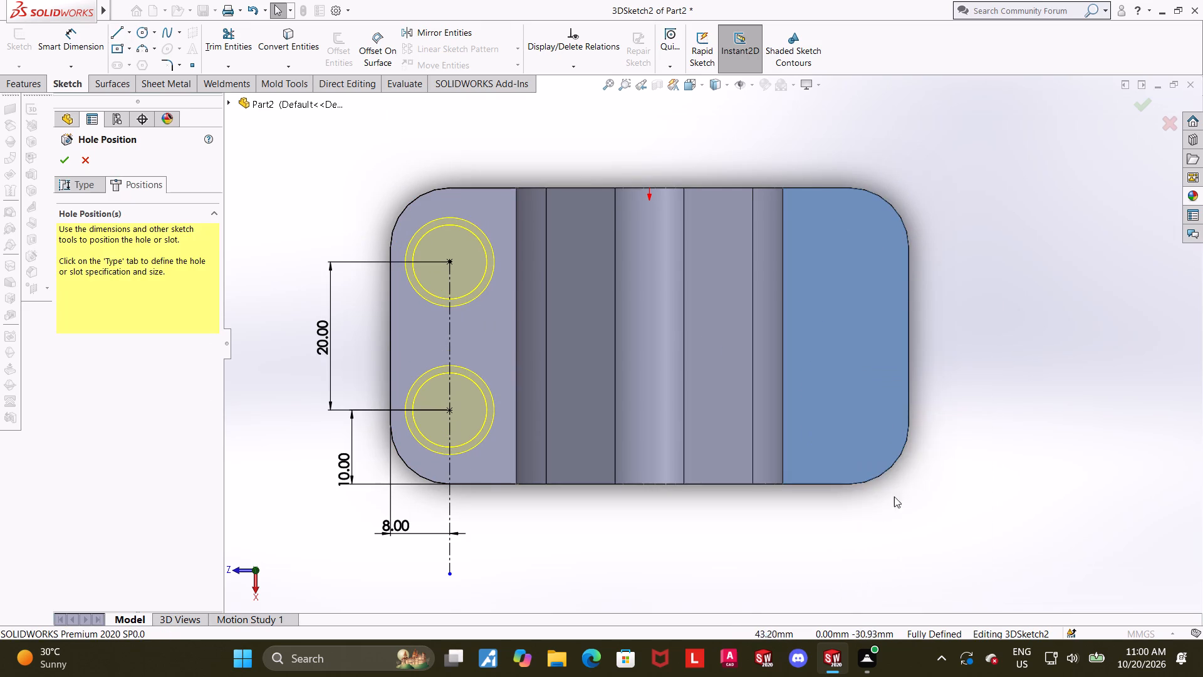
# Finish the Hole Wizard feature with the two countersunk holes on the positive-Z flange.
pyautogui.scroll(1, 969, 459)
pyautogui.scroll(-2, 595, 344)
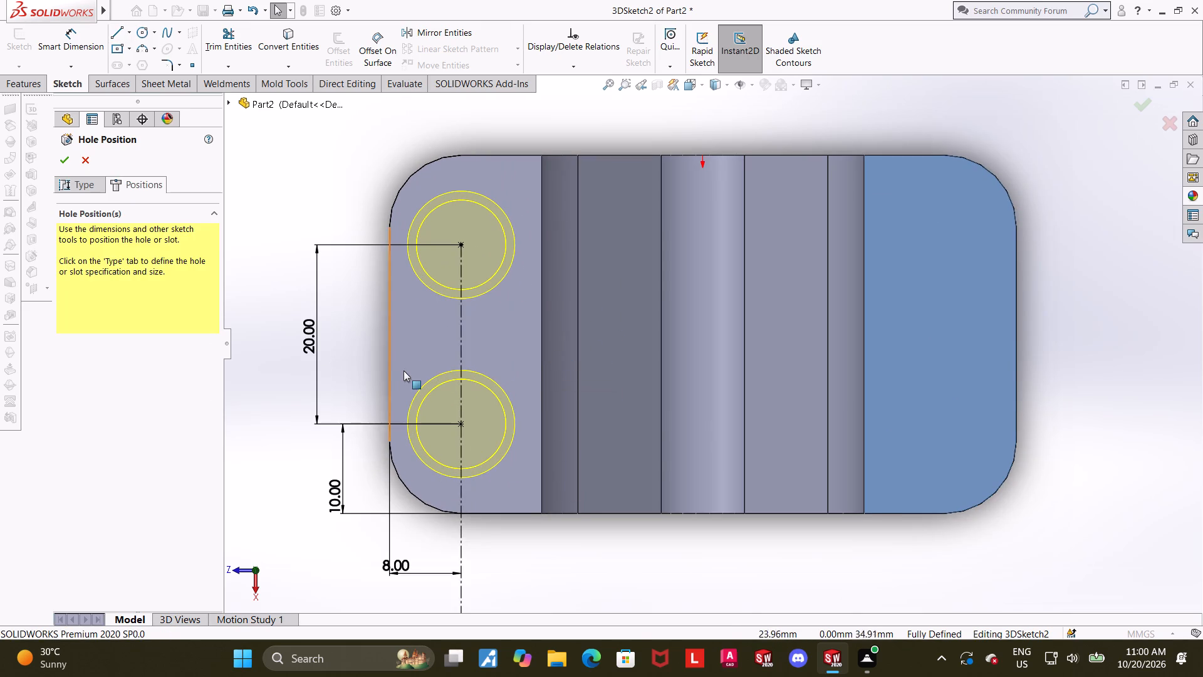
pyautogui.scroll(1, 404, 370)
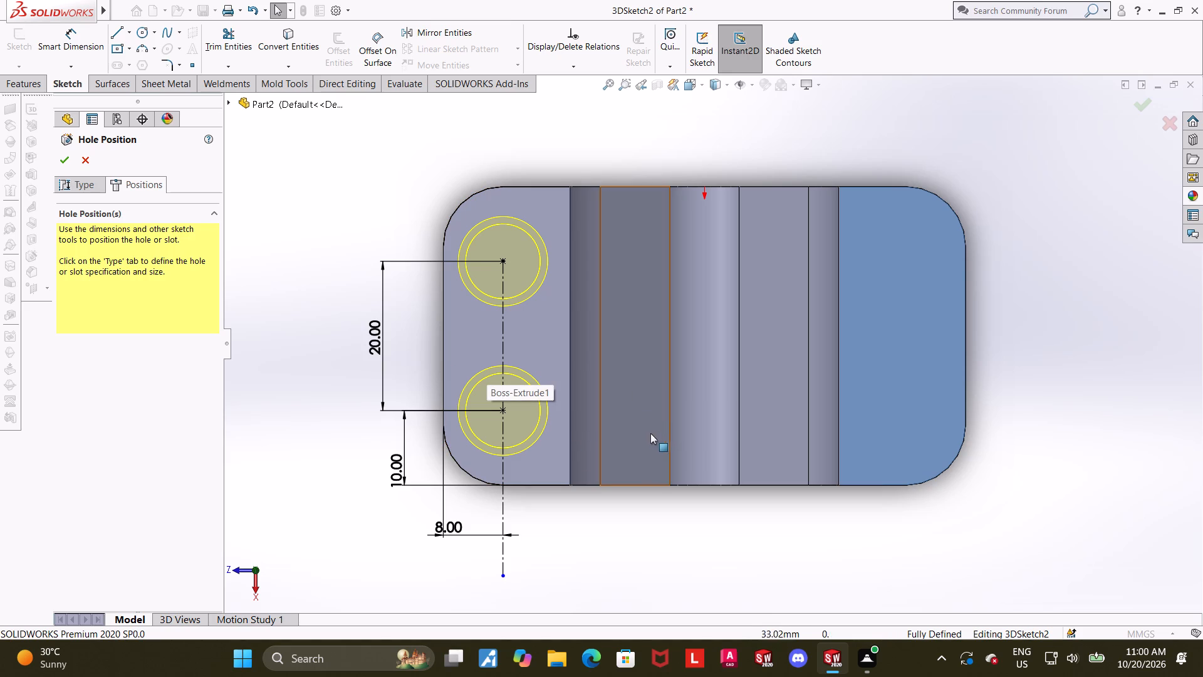
pyautogui.scroll(1, 578, 503)
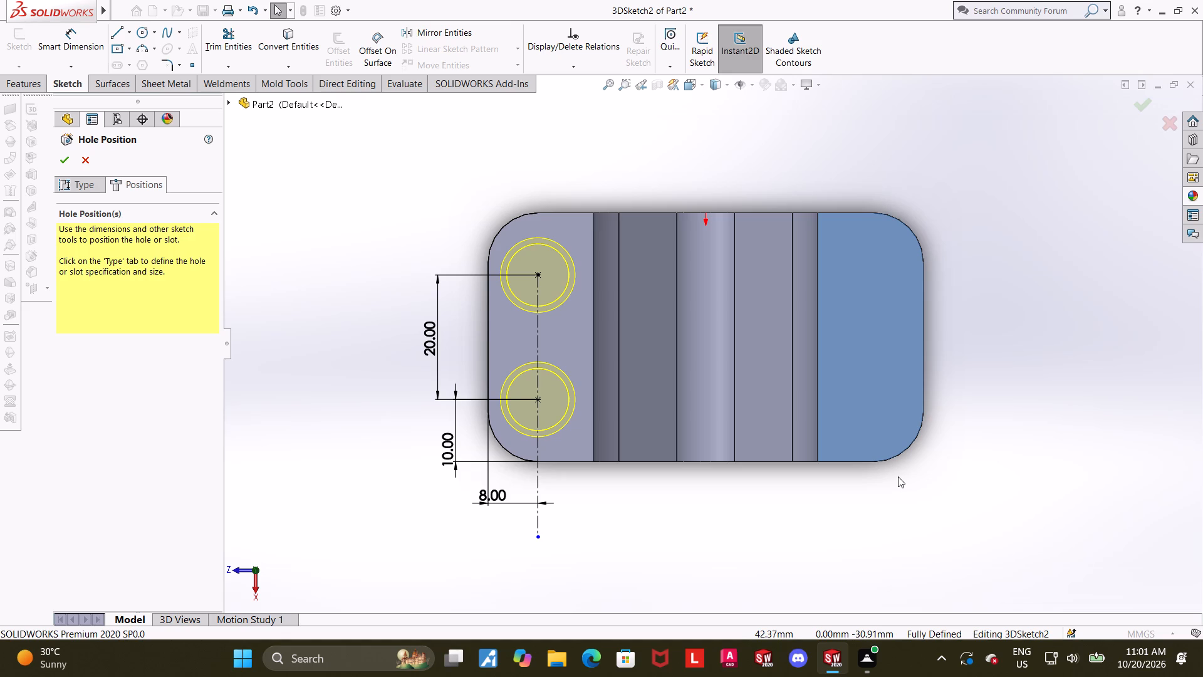
pyautogui.scroll(2, 898, 476)
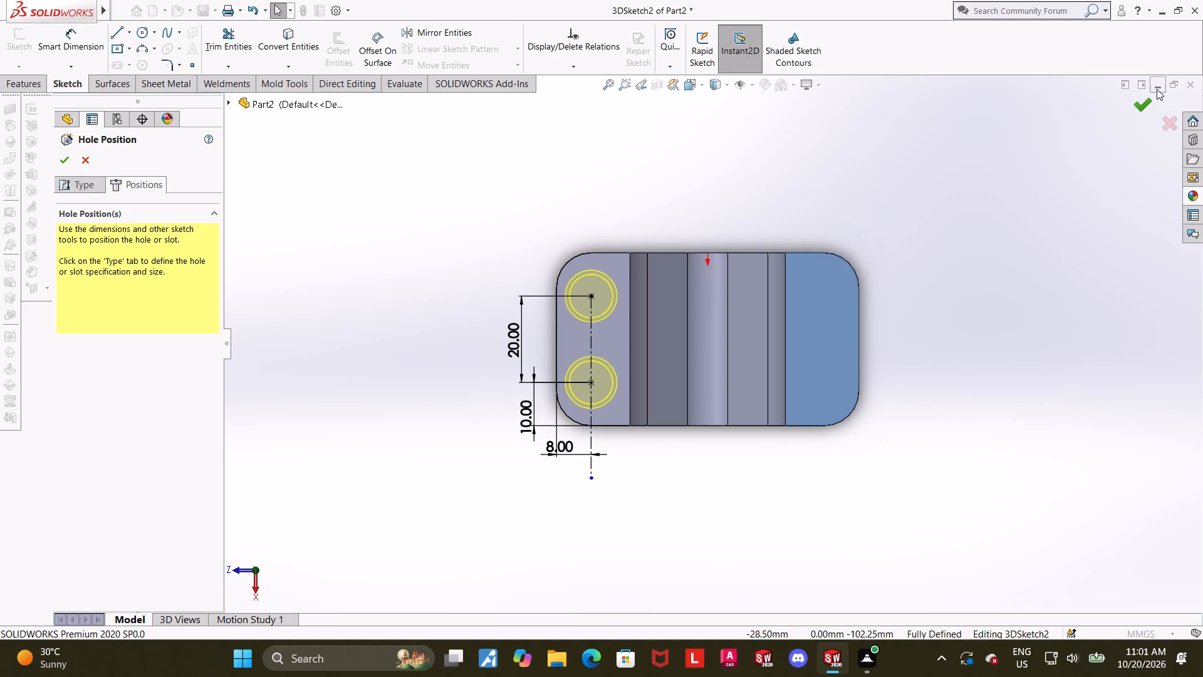
pyautogui.click(1146, 106)
pyautogui.scroll(-1, 863, 357)
pyautogui.click(883, 487)
pyautogui.moveTo(883, 483); pyautogui.dragTo(881, 469, button='middle')
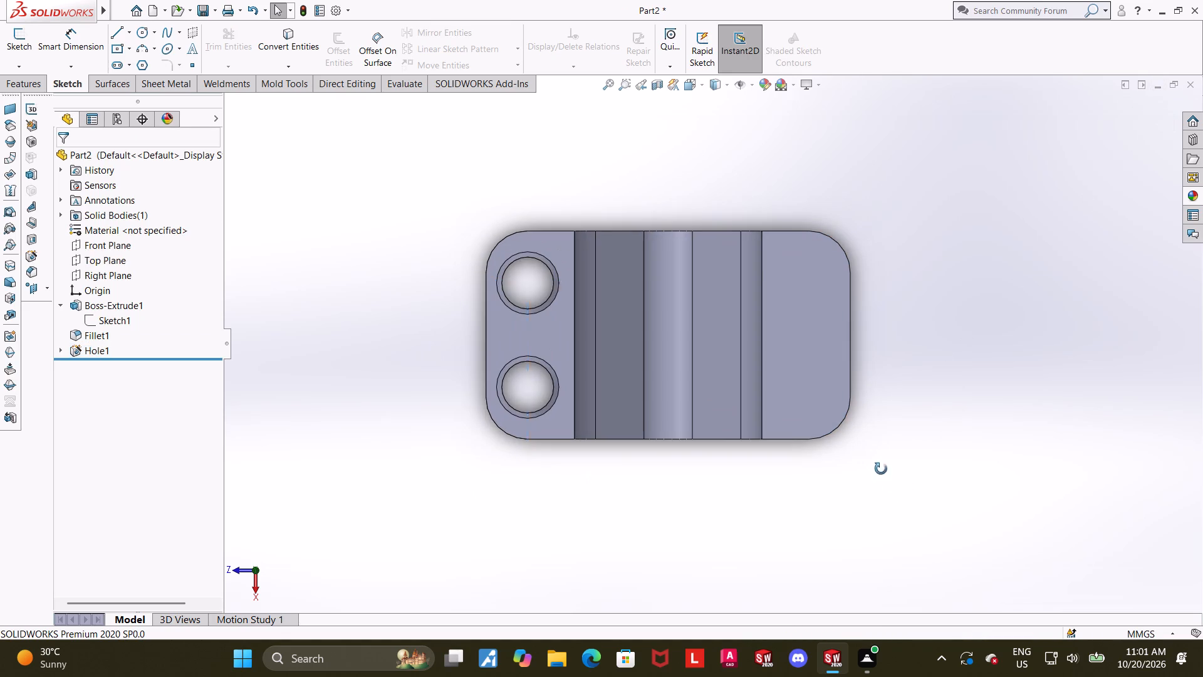
pyautogui.moveTo(881, 469); pyautogui.dragTo(873, 303, button='middle')
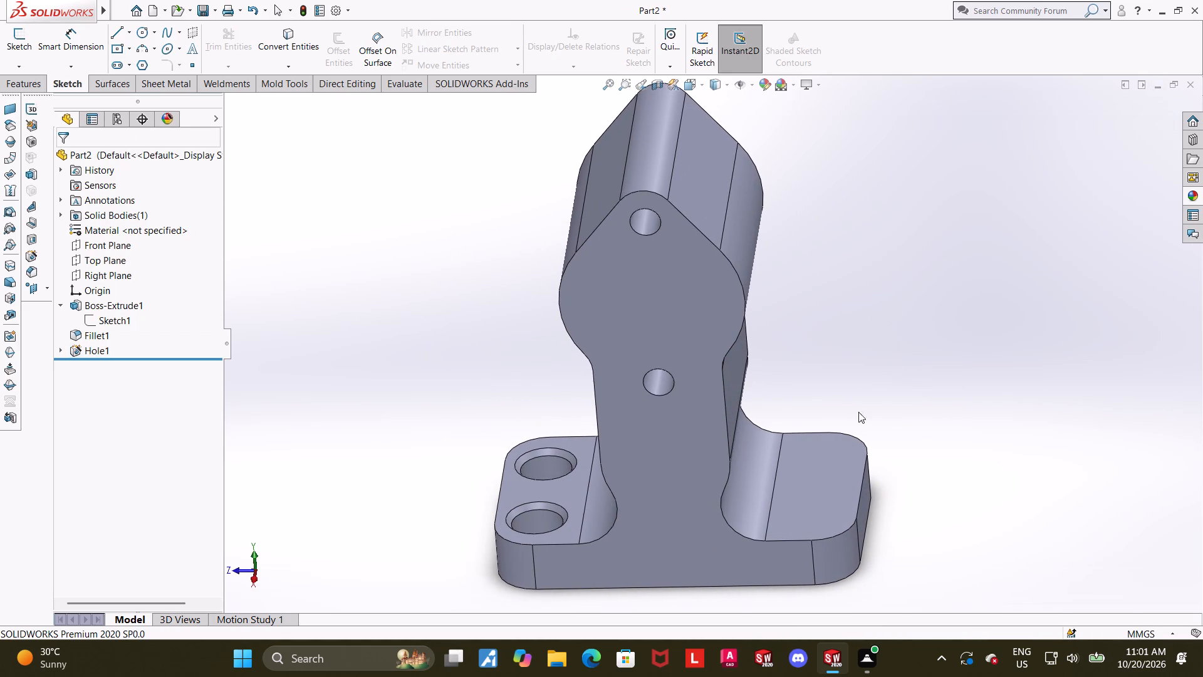
pyautogui.scroll(-1, 854, 433)
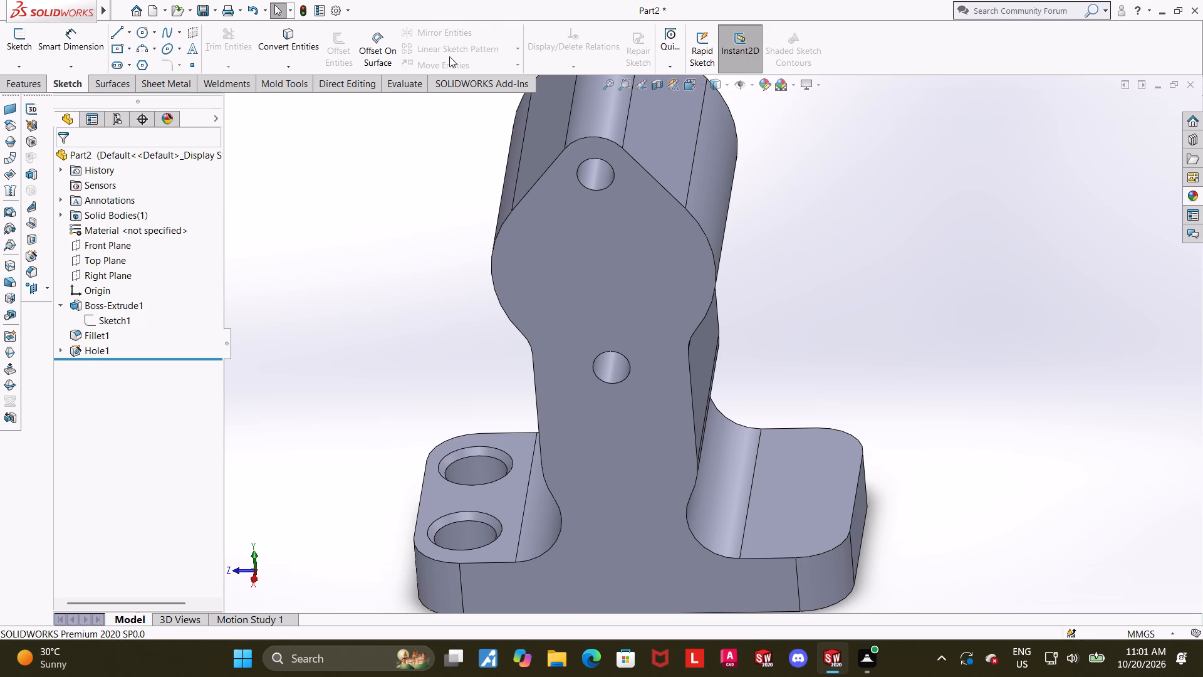
# Mirror the countersunk hole feature about the Front Plane onto the negative-Z base flange.
pyautogui.click(9, 79)
pyautogui.click(551, 60)
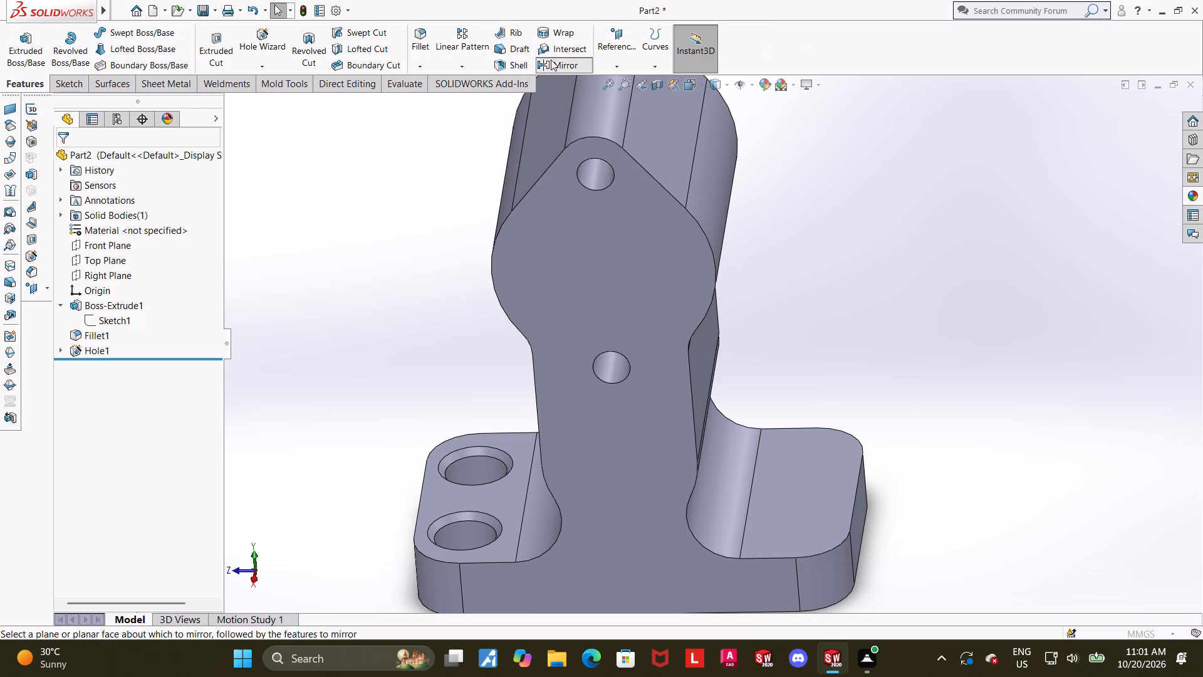
pyautogui.click(231, 102)
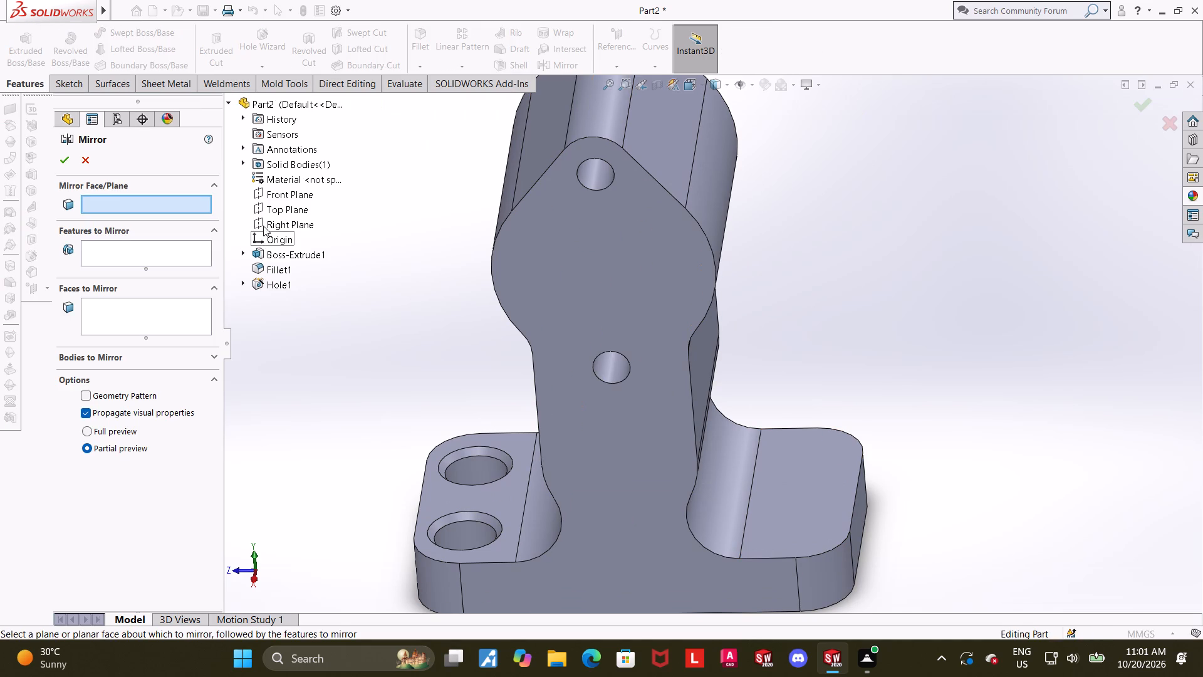
pyautogui.click(277, 190)
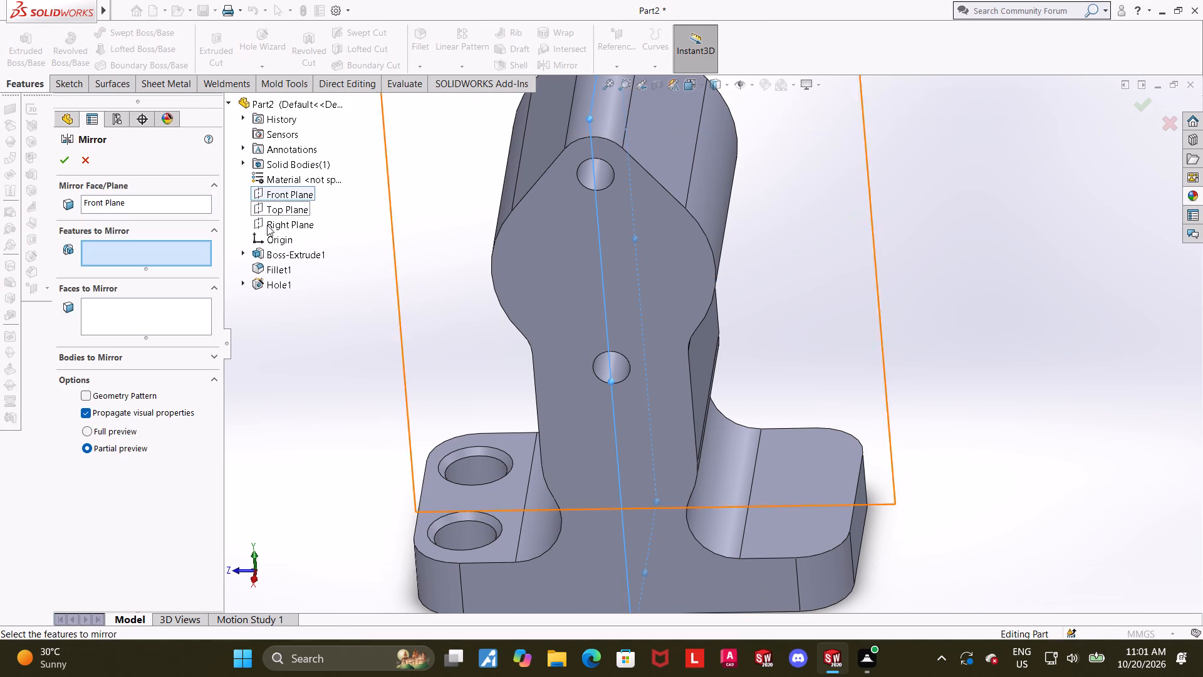
pyautogui.click(272, 283)
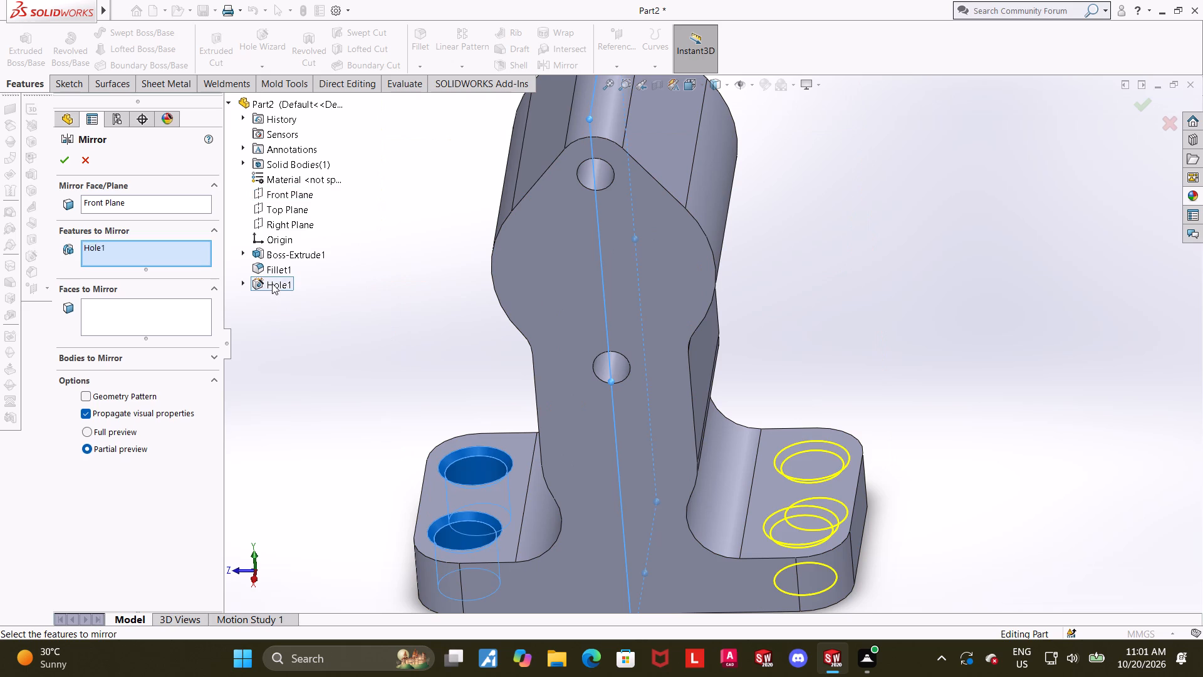
pyautogui.click(60, 163)
pyautogui.click(461, 302)
# Examine the bracket from several sides, including the mirrored flange holes, the upright and both profile faces of the head.
pyautogui.scroll(2, 426, 308)
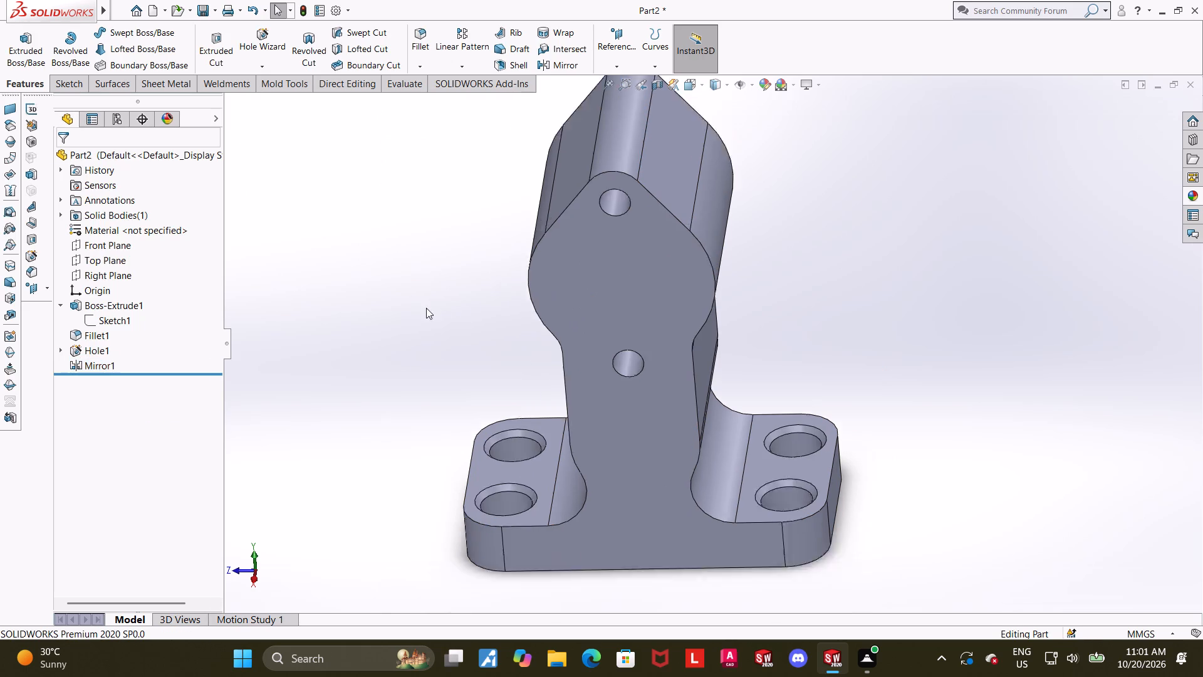
pyautogui.scroll(2, 426, 308)
pyautogui.click(1017, 444)
pyautogui.moveTo(769, 435); pyautogui.dragTo(719, 443, button='middle')
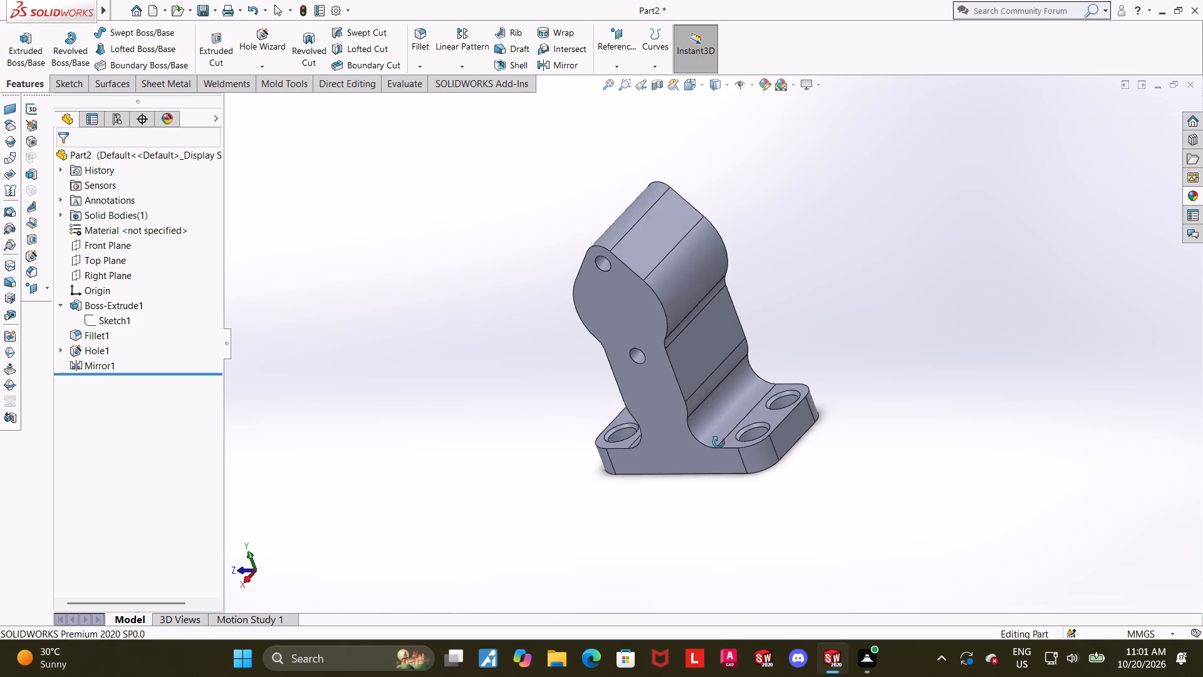
pyautogui.moveTo(719, 443); pyautogui.dragTo(739, 402, button='middle')
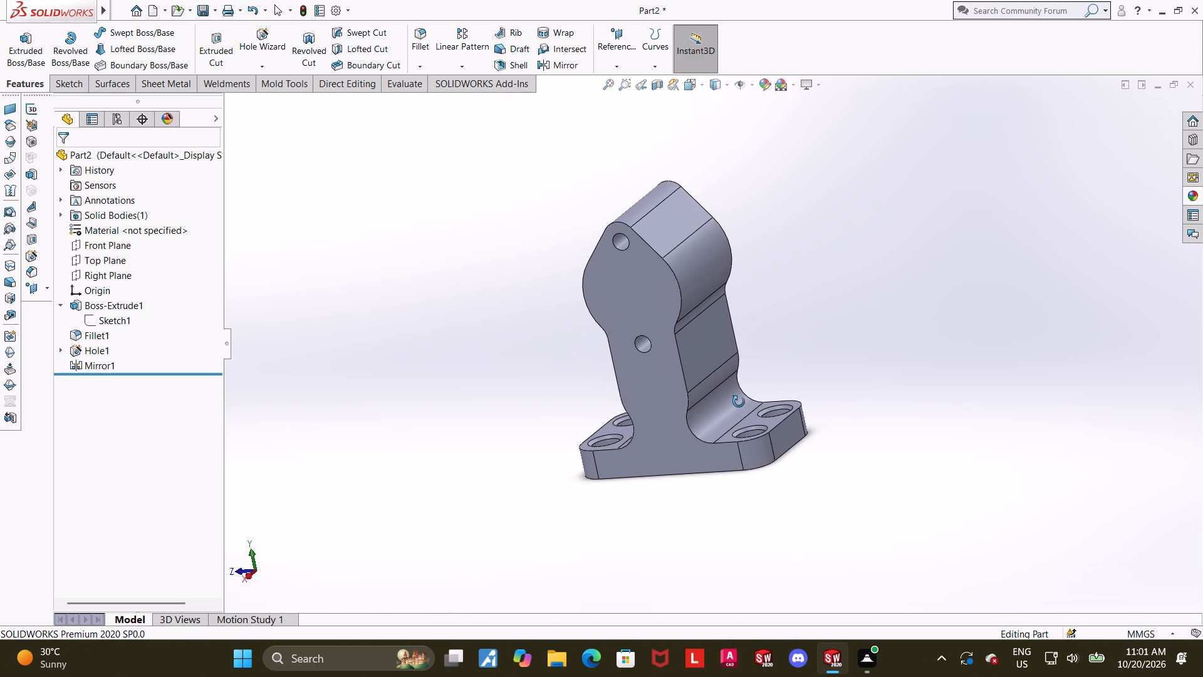
pyautogui.moveTo(739, 402); pyautogui.dragTo(734, 401, button='middle')
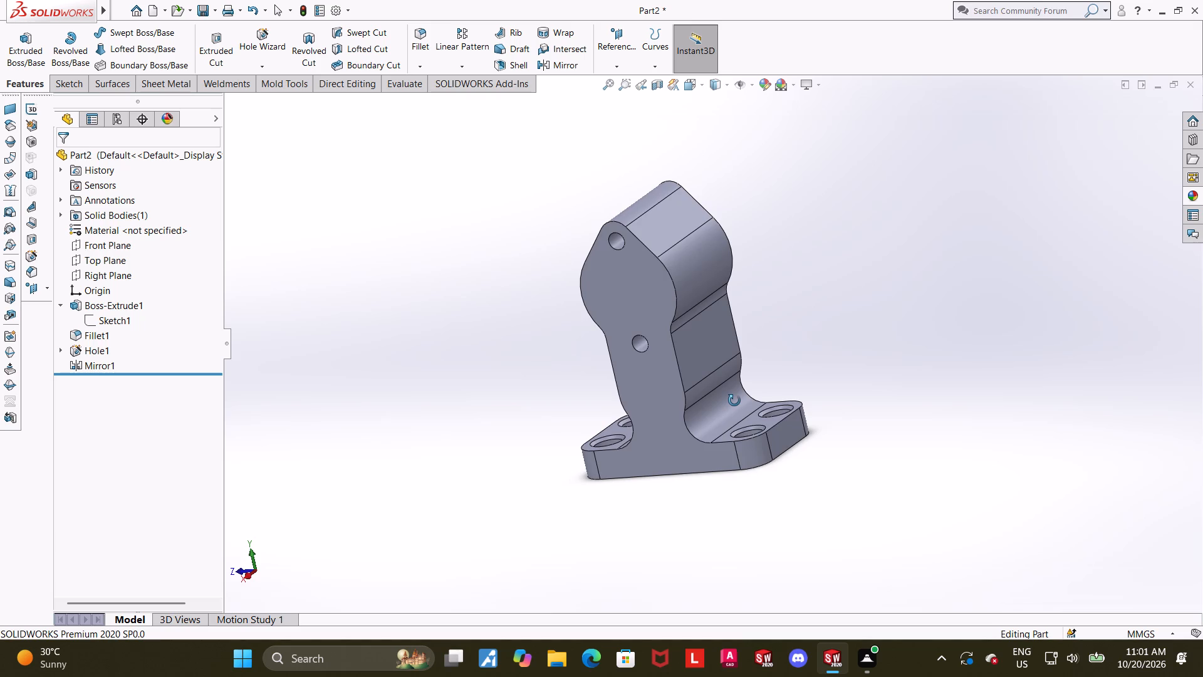
pyautogui.moveTo(734, 401); pyautogui.dragTo(681, 369, button='middle')
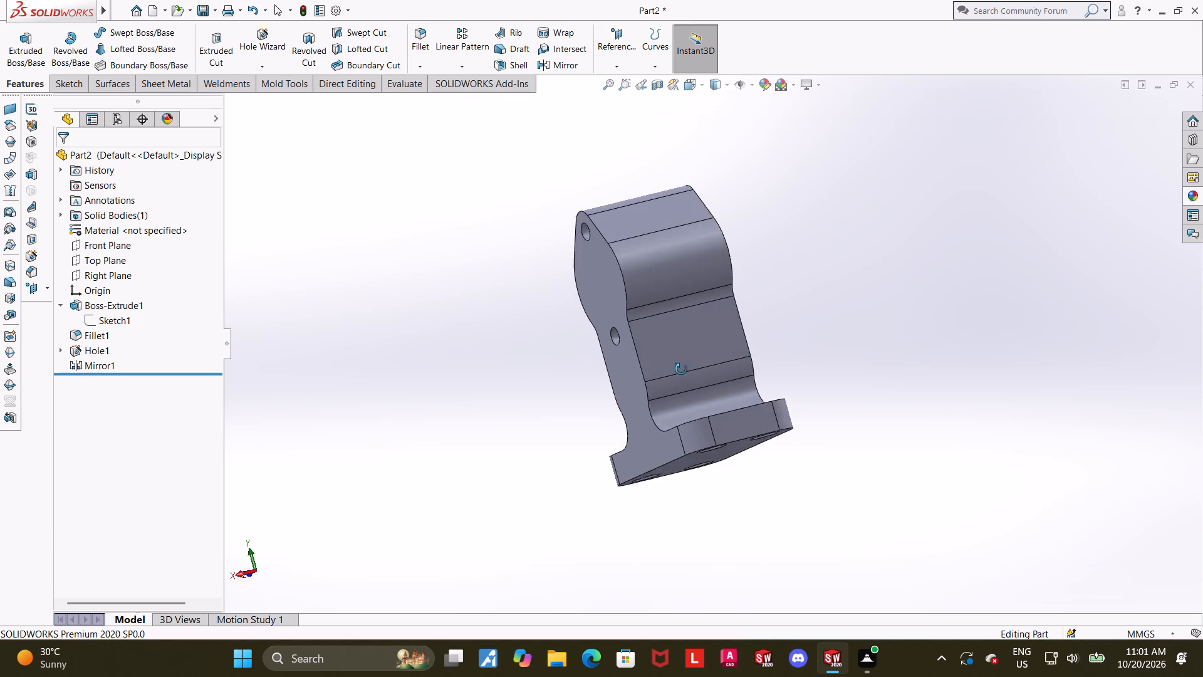
pyautogui.moveTo(681, 369); pyautogui.dragTo(659, 461, button='middle')
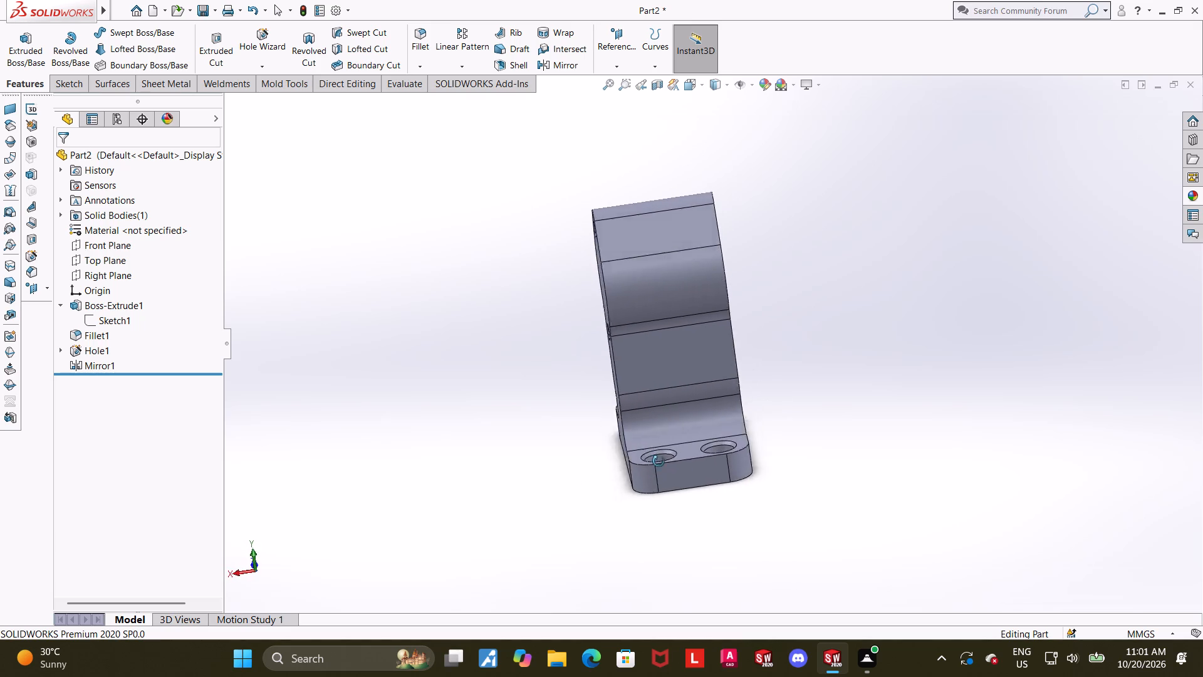
pyautogui.moveTo(659, 461); pyautogui.dragTo(726, 466, button='middle')
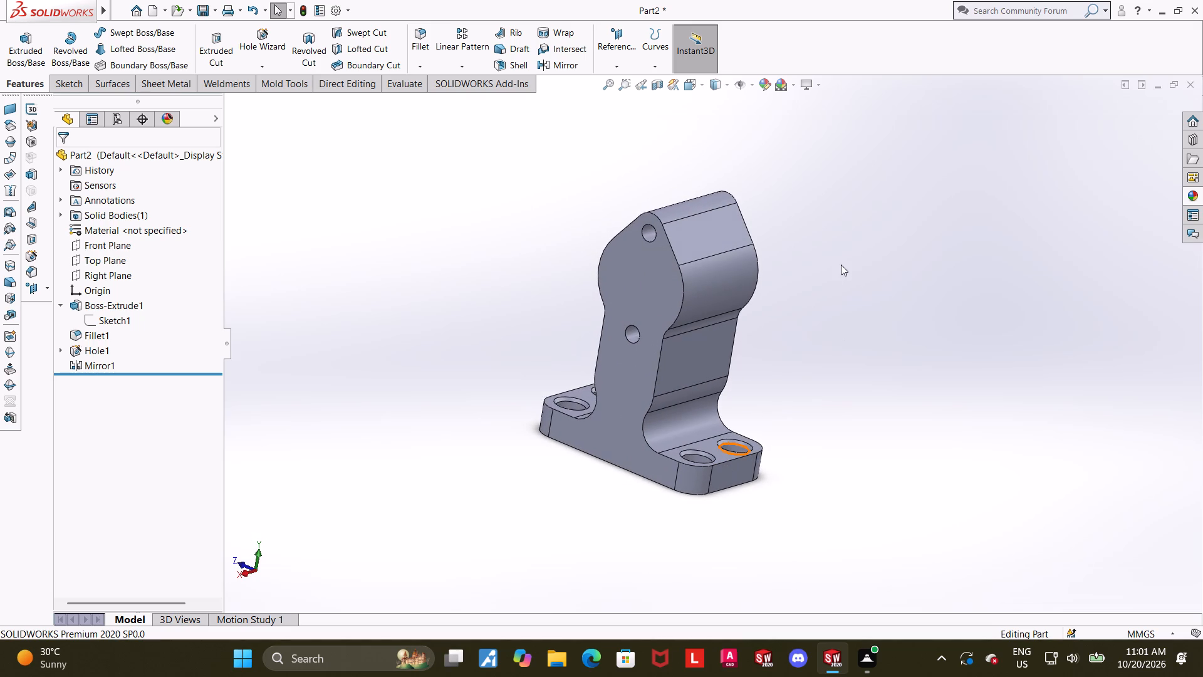
pyautogui.scroll(-2, 836, 265)
pyautogui.scroll(-2, 662, 188)
pyautogui.moveTo(646, 204); pyautogui.dragTo(687, 189, button='middle')
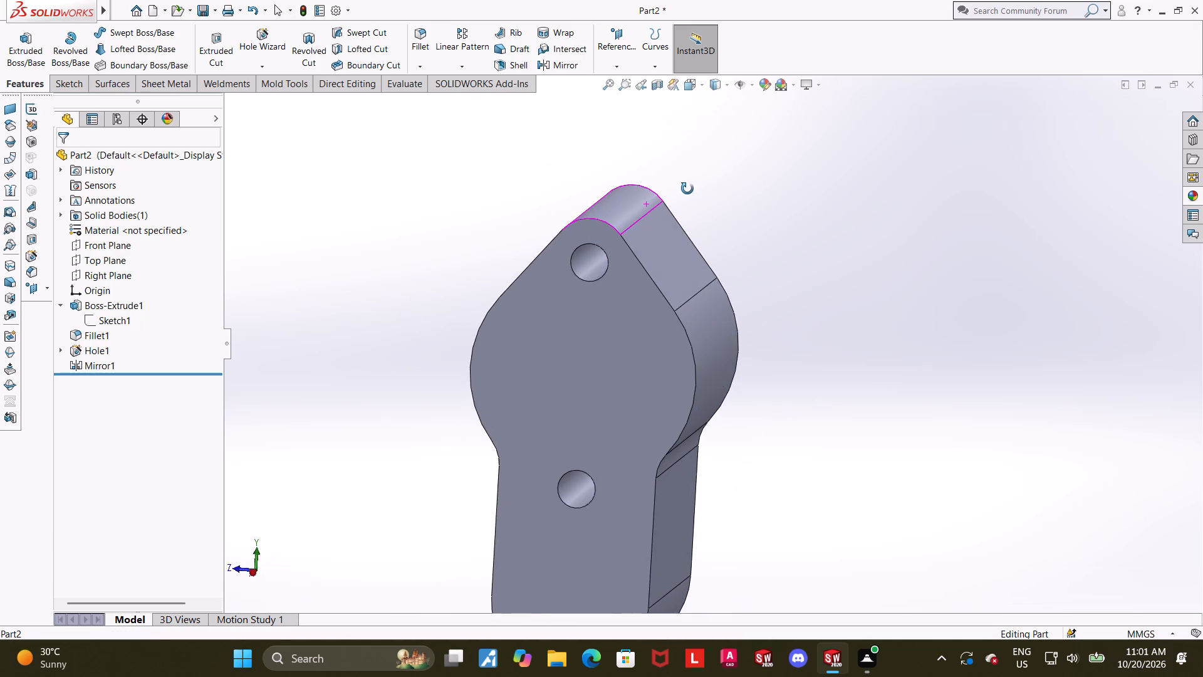
pyautogui.moveTo(687, 189); pyautogui.dragTo(683, 193, button='middle')
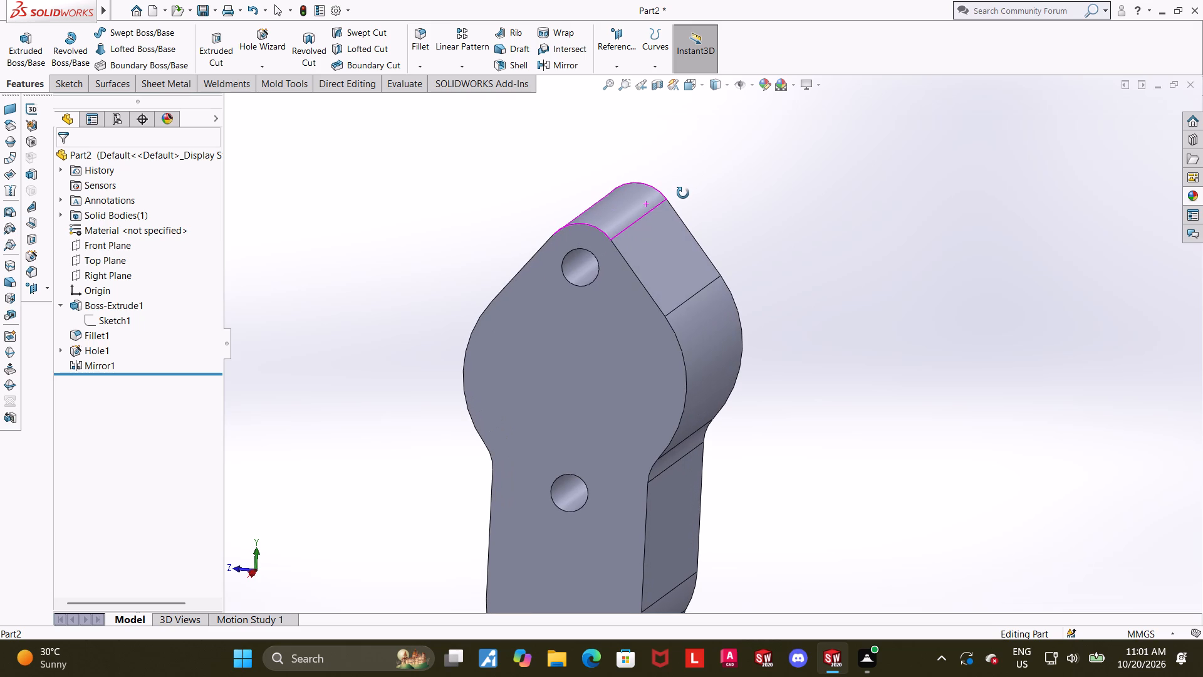
pyautogui.moveTo(683, 193); pyautogui.dragTo(681, 194, button='middle')
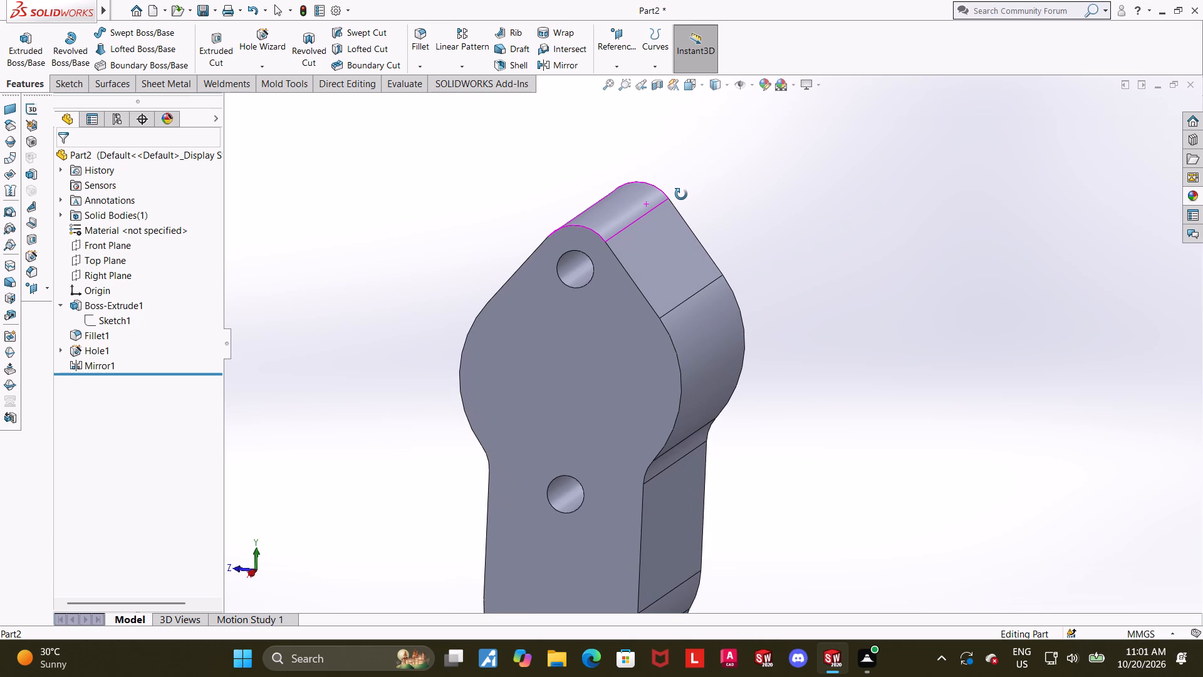
pyautogui.moveTo(681, 194); pyautogui.dragTo(637, 197, button='middle')
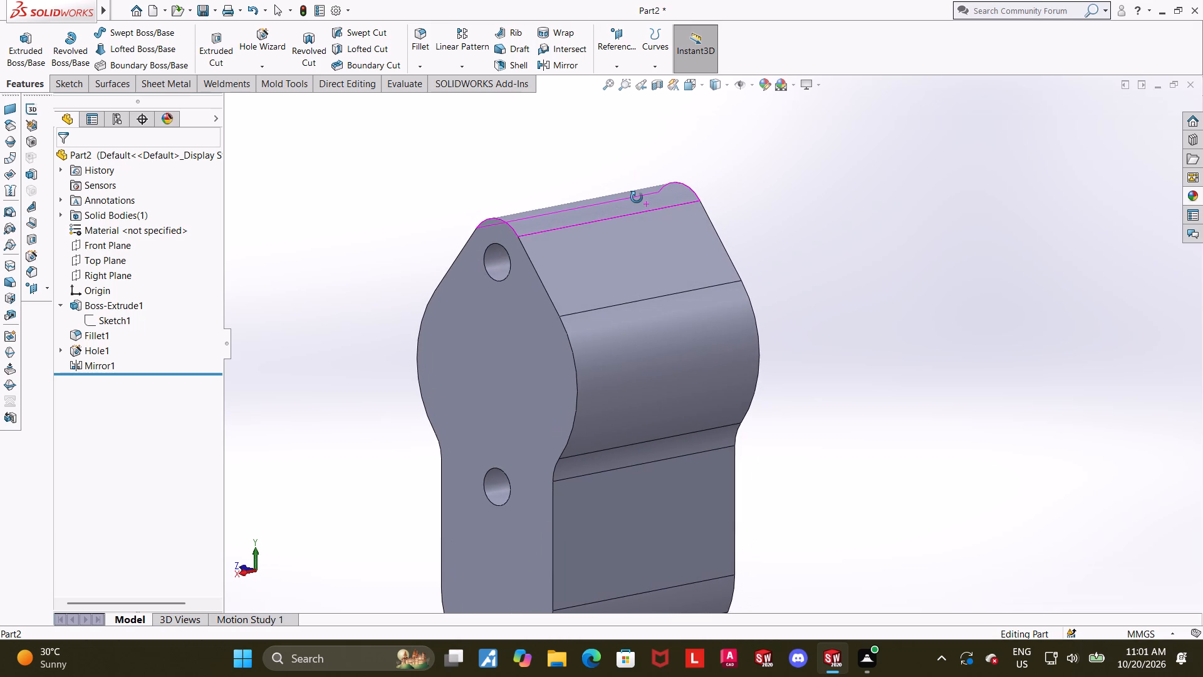
pyautogui.moveTo(637, 197); pyautogui.dragTo(578, 177, button='middle')
pyautogui.moveTo(751, 319); pyautogui.dragTo(654, 291, button='middle')
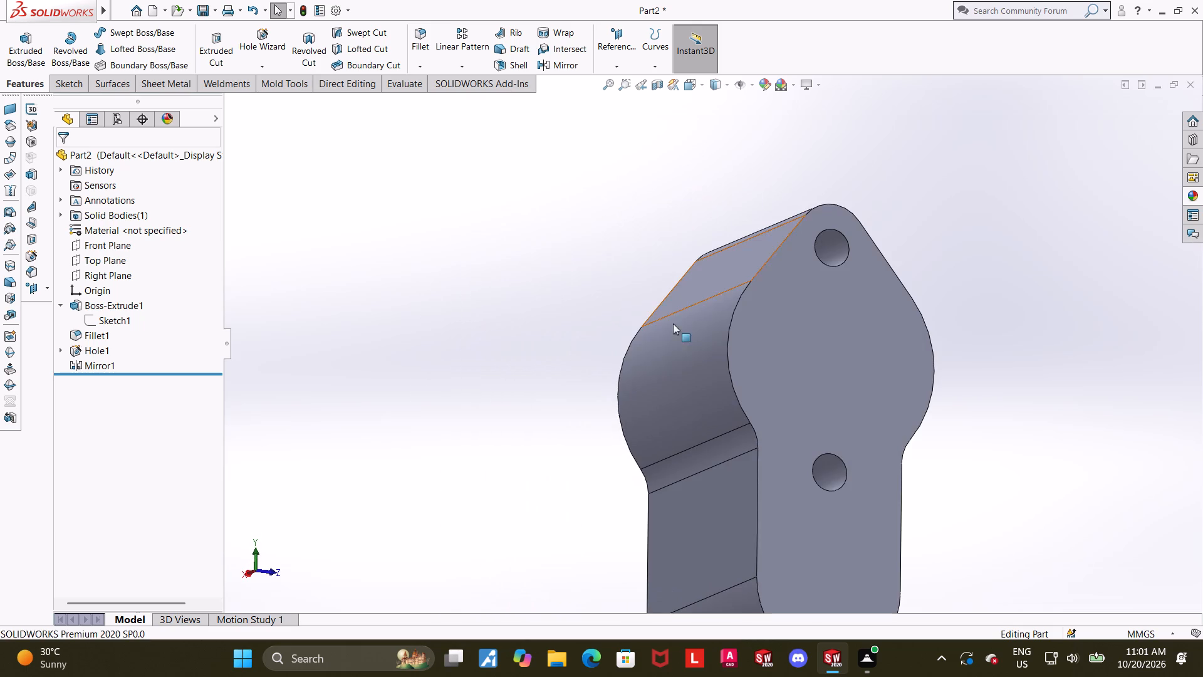
# Start a new sketch on the bracket's flat profile face on the negative-X side.
pyautogui.click(777, 355)
pyautogui.click(834, 325)
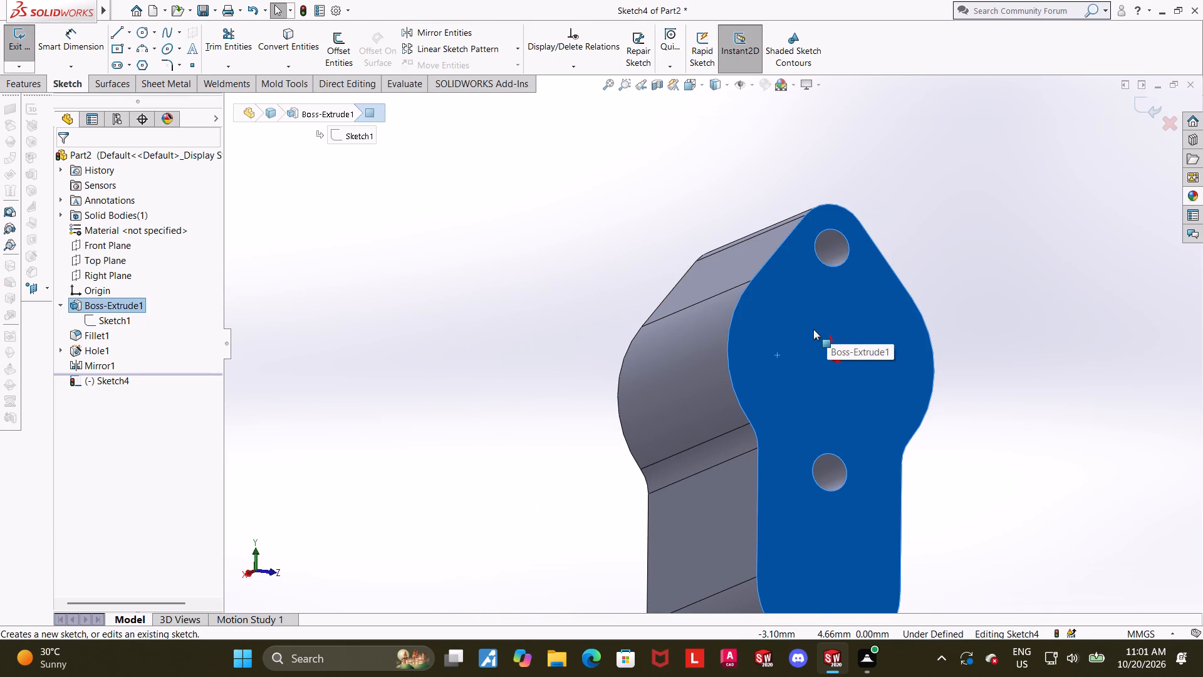
pyautogui.click(121, 386)
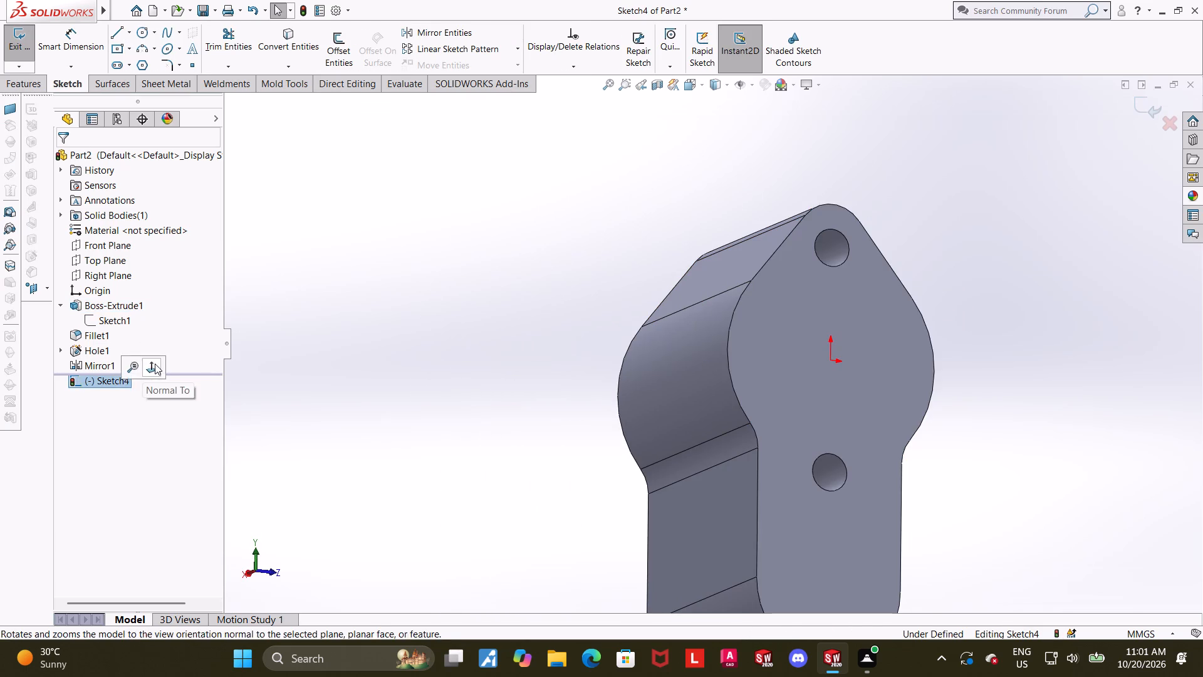
pyautogui.click(155, 364)
pyautogui.scroll(4, 735, 389)
pyautogui.scroll(-2, 772, 283)
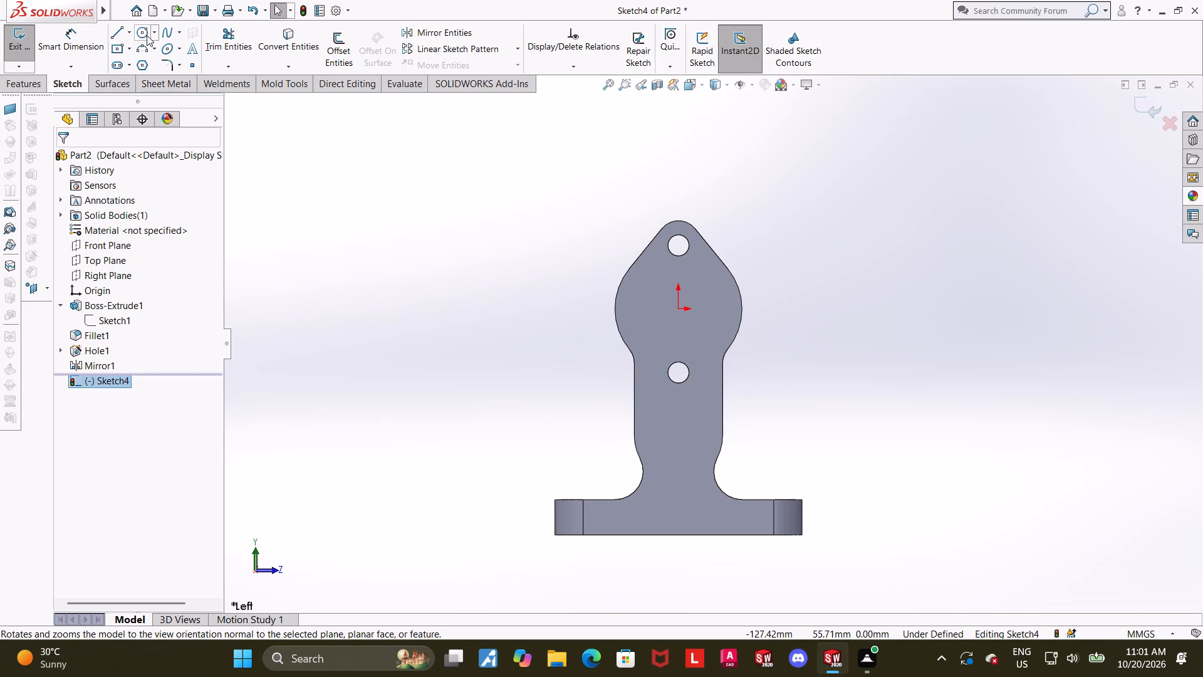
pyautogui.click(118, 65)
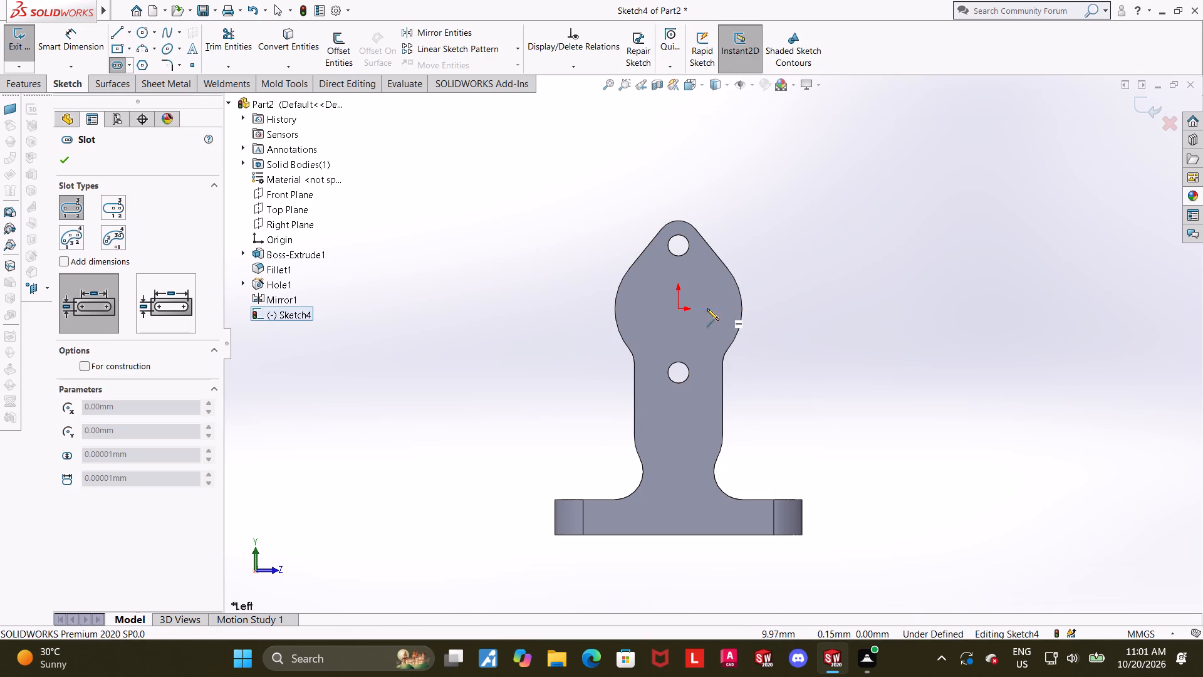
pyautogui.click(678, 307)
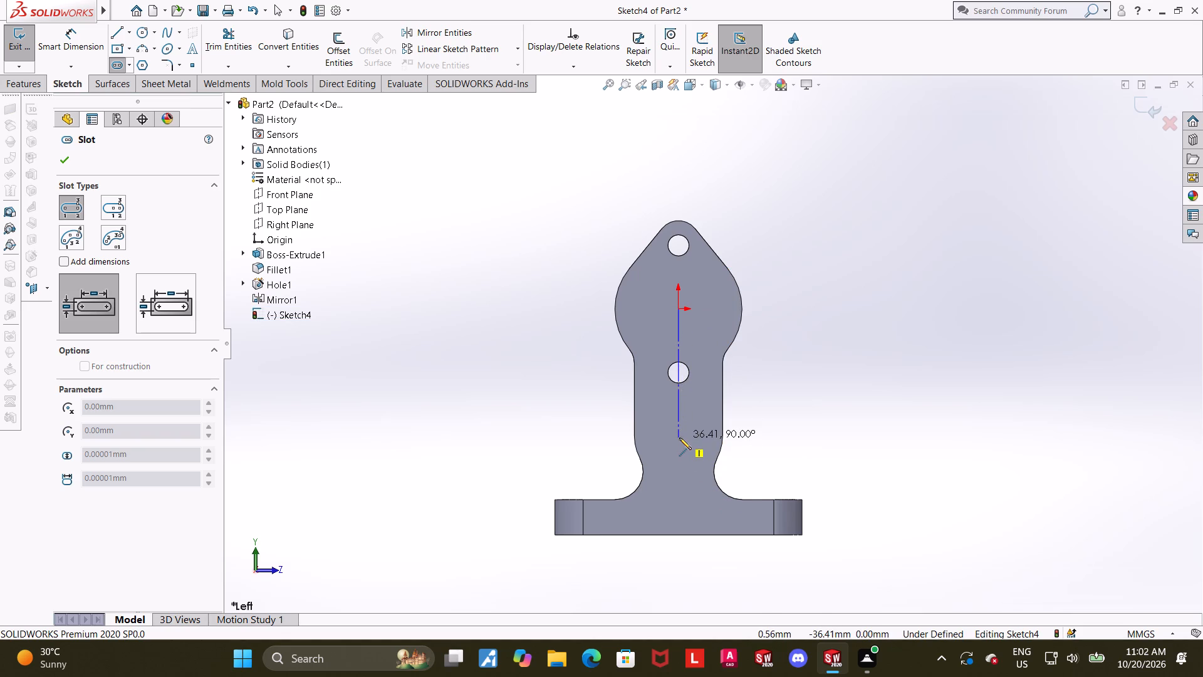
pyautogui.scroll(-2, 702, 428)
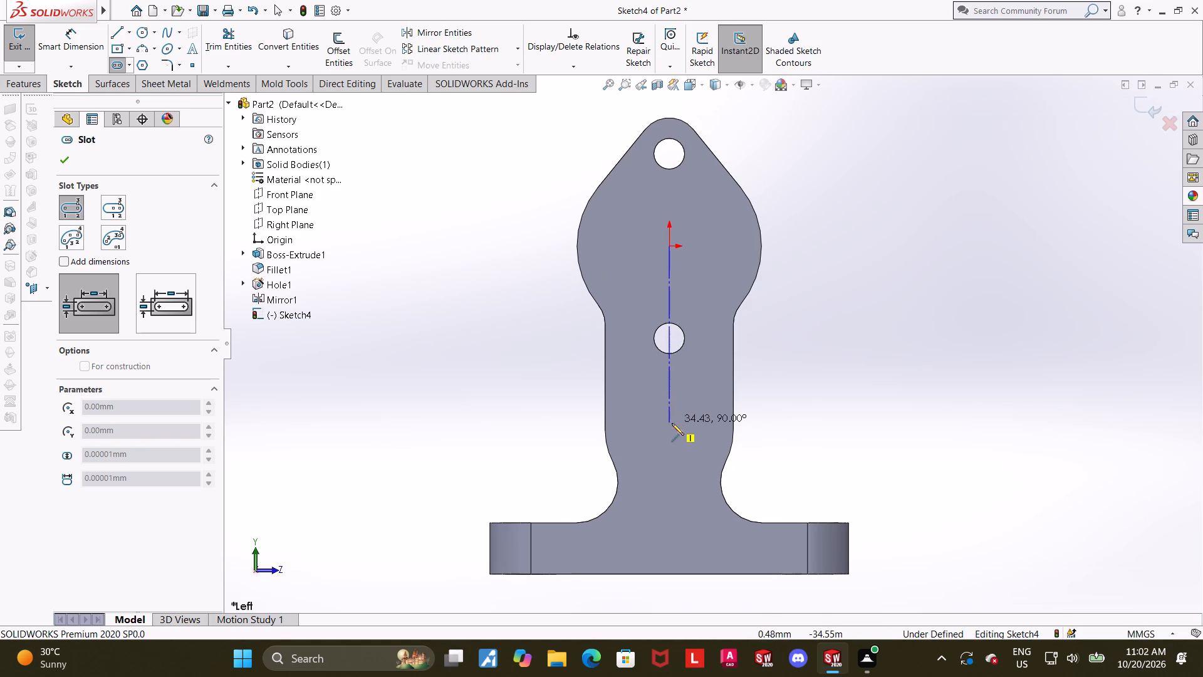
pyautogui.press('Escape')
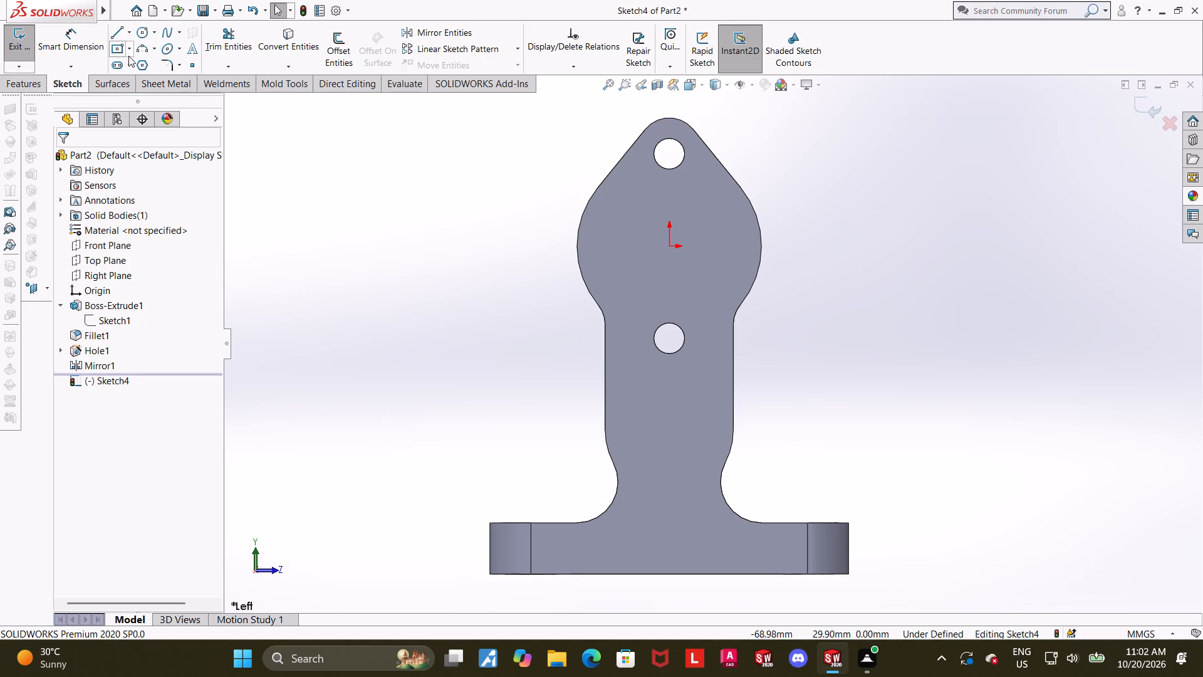
# Sketch a vertical straight slot running down from the origin, about 36 mm between centres and about 44 mm wide.
pyautogui.click(120, 68)
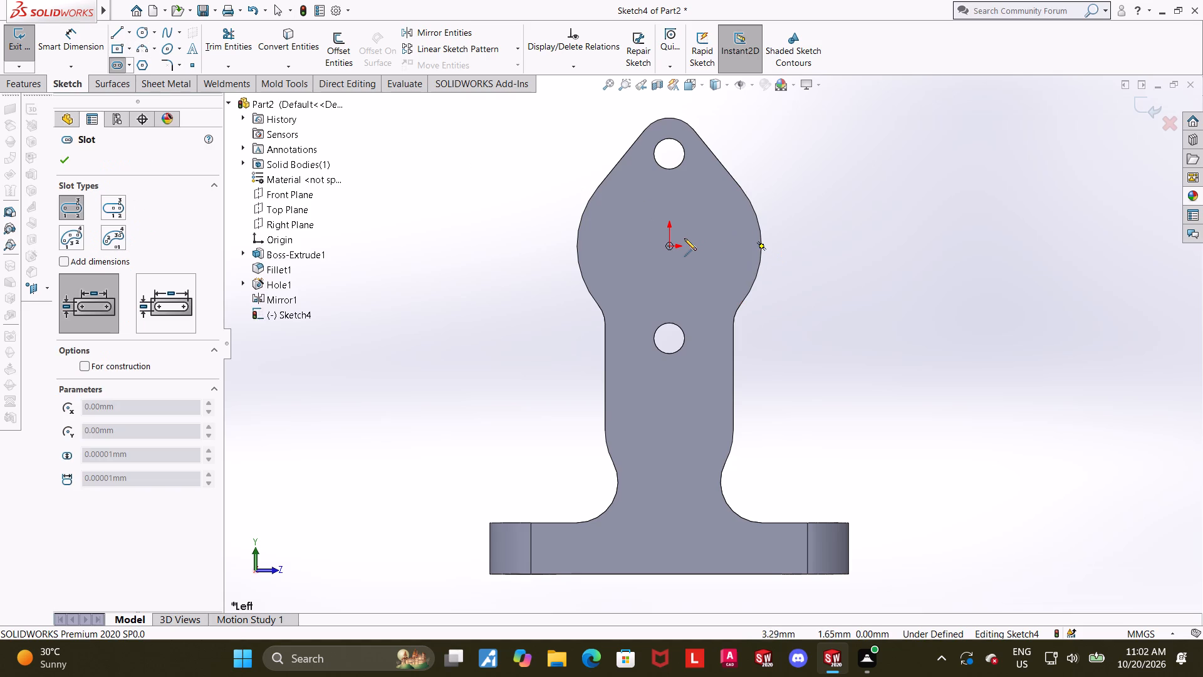
pyautogui.click(669, 246)
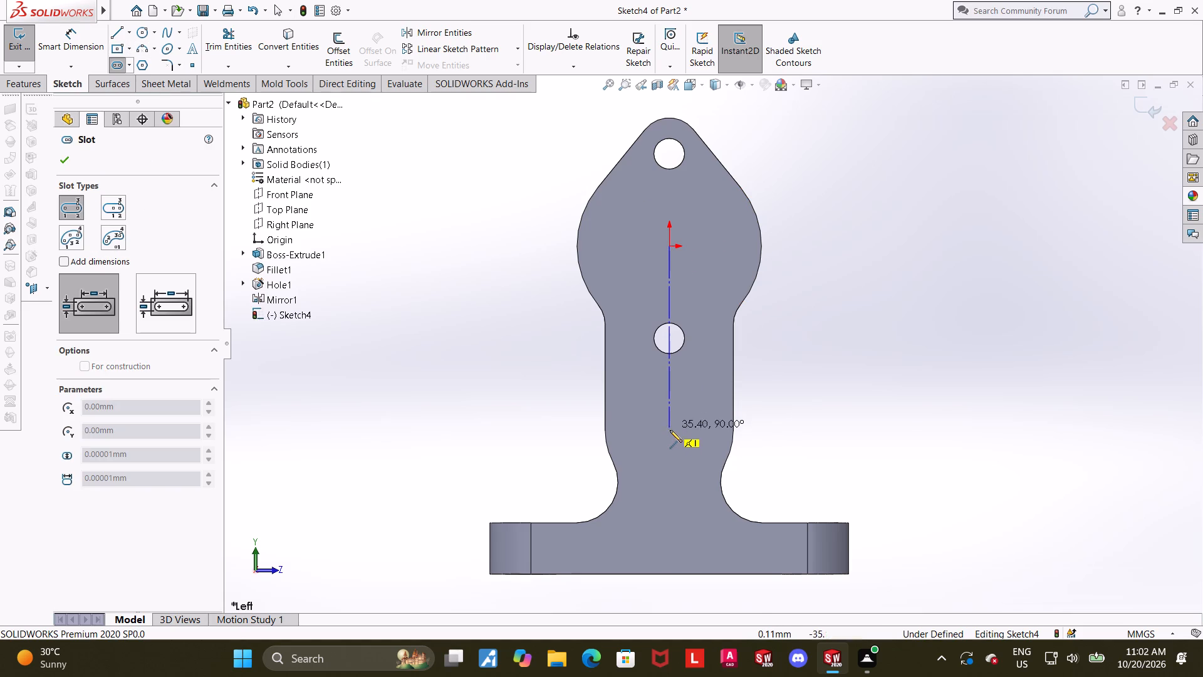
pyautogui.click(670, 430)
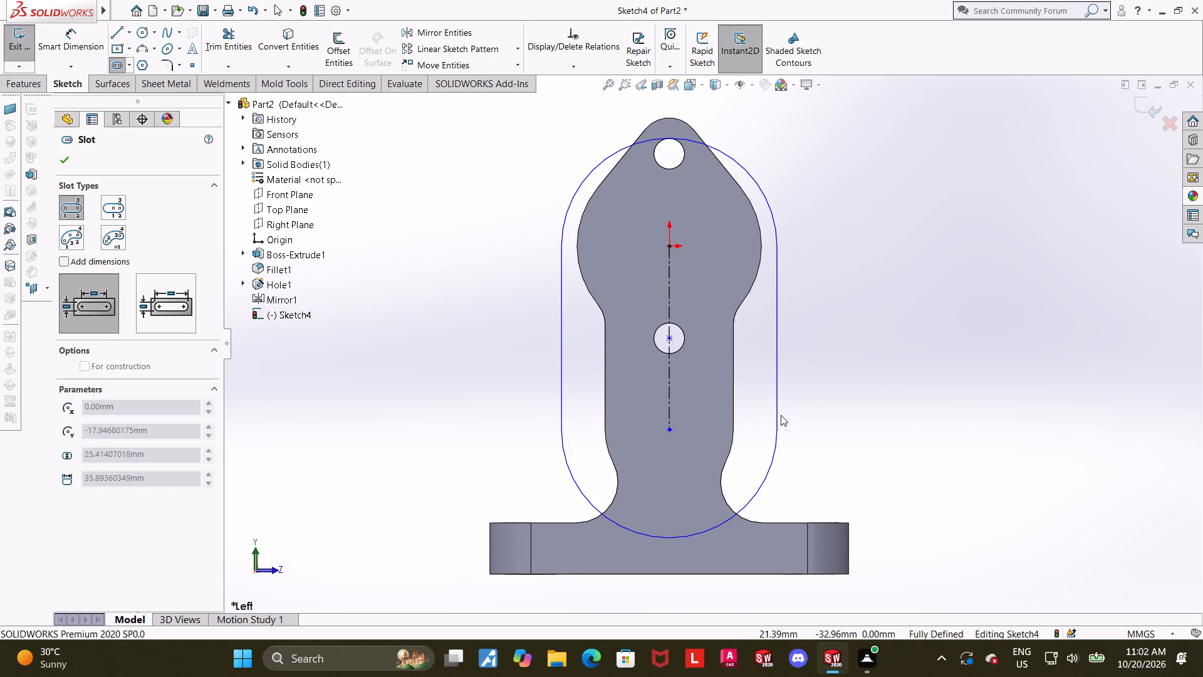
pyautogui.click(781, 415)
pyautogui.press('Escape')
pyautogui.press('Escape')
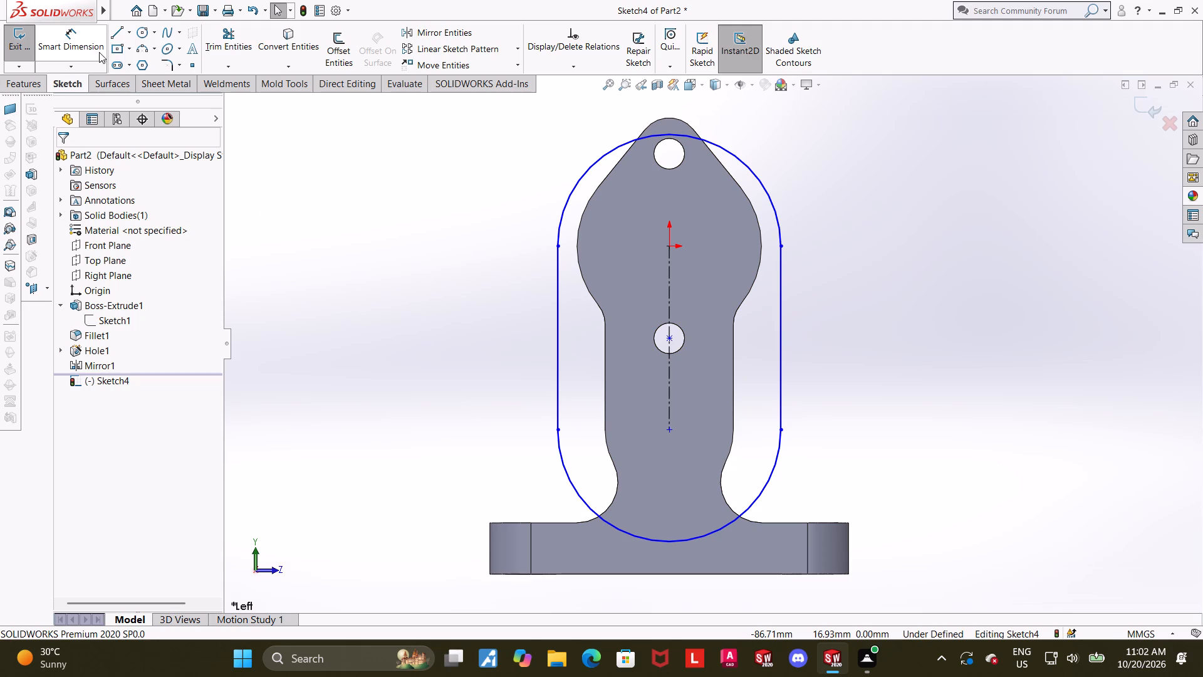
# Dimension the slot's centre-to-centre length at 36 mm.
pyautogui.click(91, 39)
pyautogui.click(666, 246)
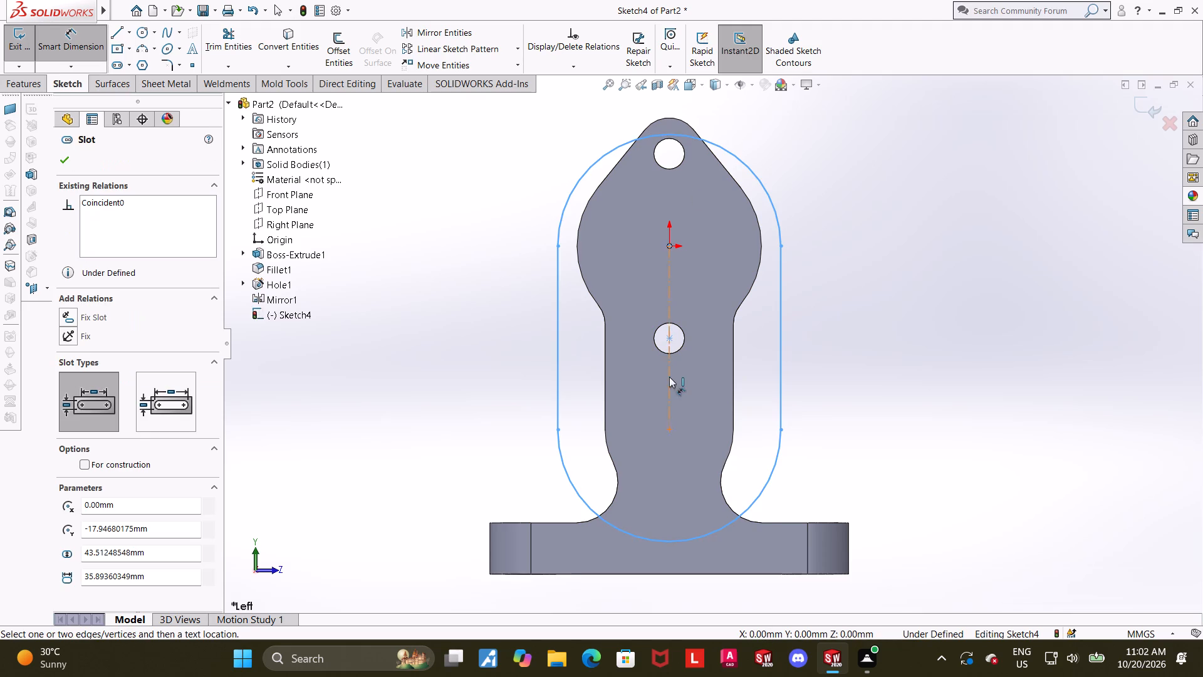
pyautogui.click(669, 434)
pyautogui.click(375, 391)
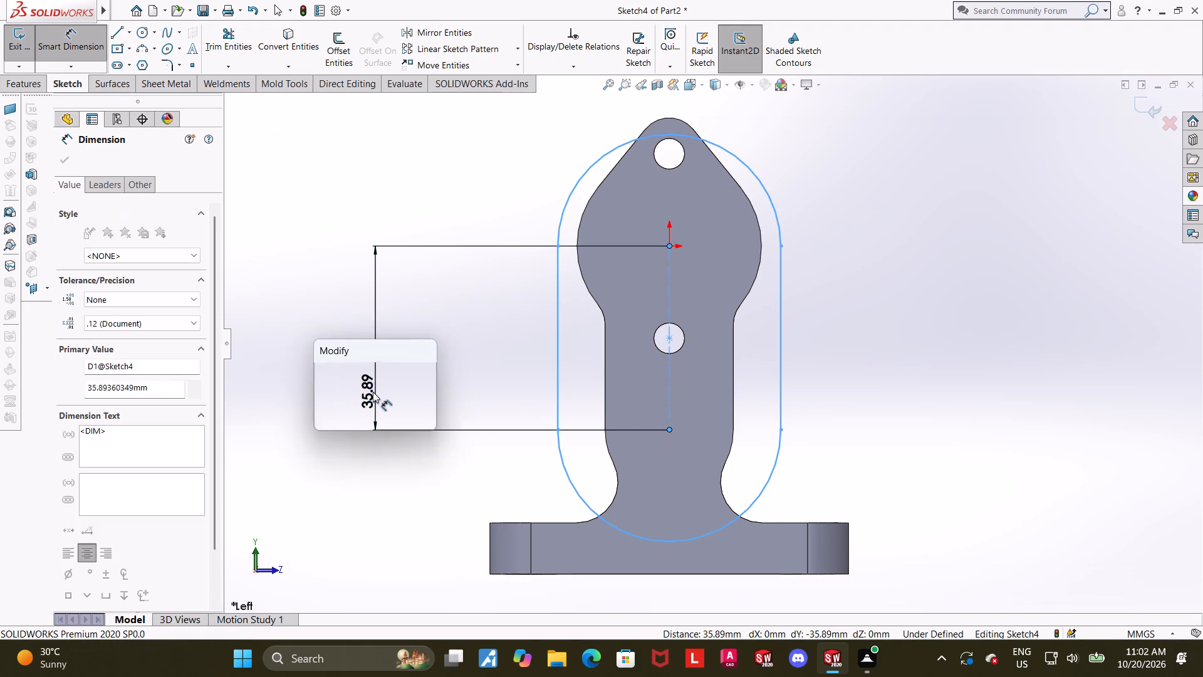
pyautogui.write('36')
pyautogui.press('Return')
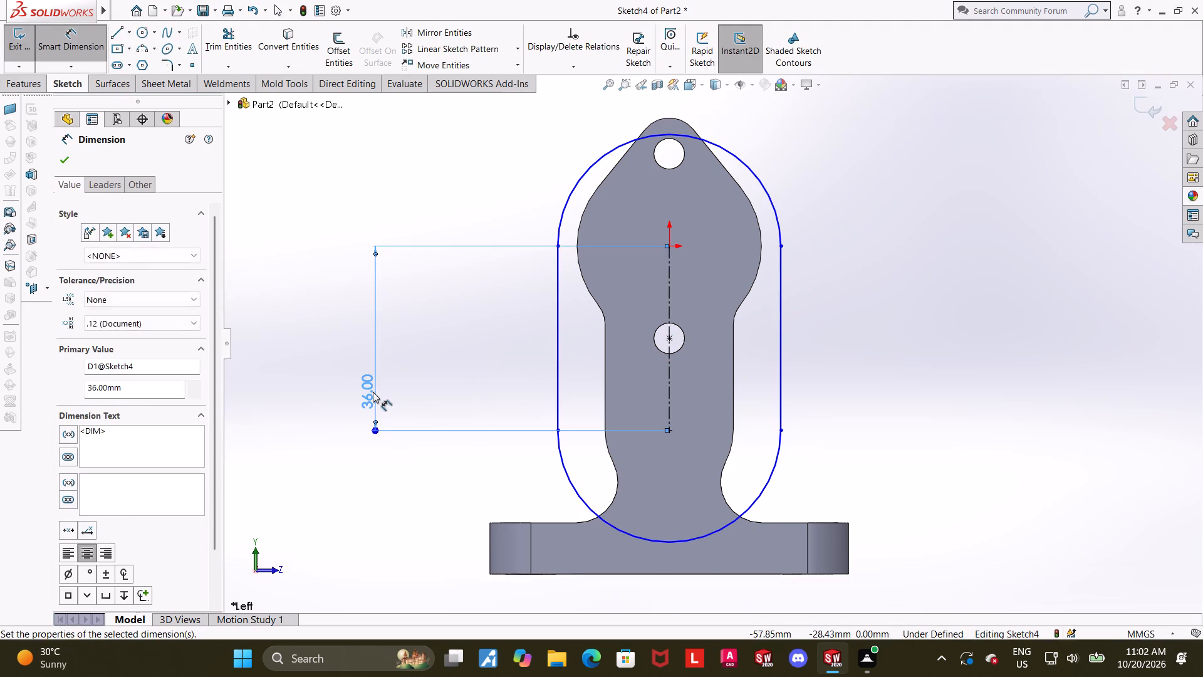
pyautogui.press('Escape')
pyautogui.press('Escape')
pyautogui.scroll(2, 580, 428)
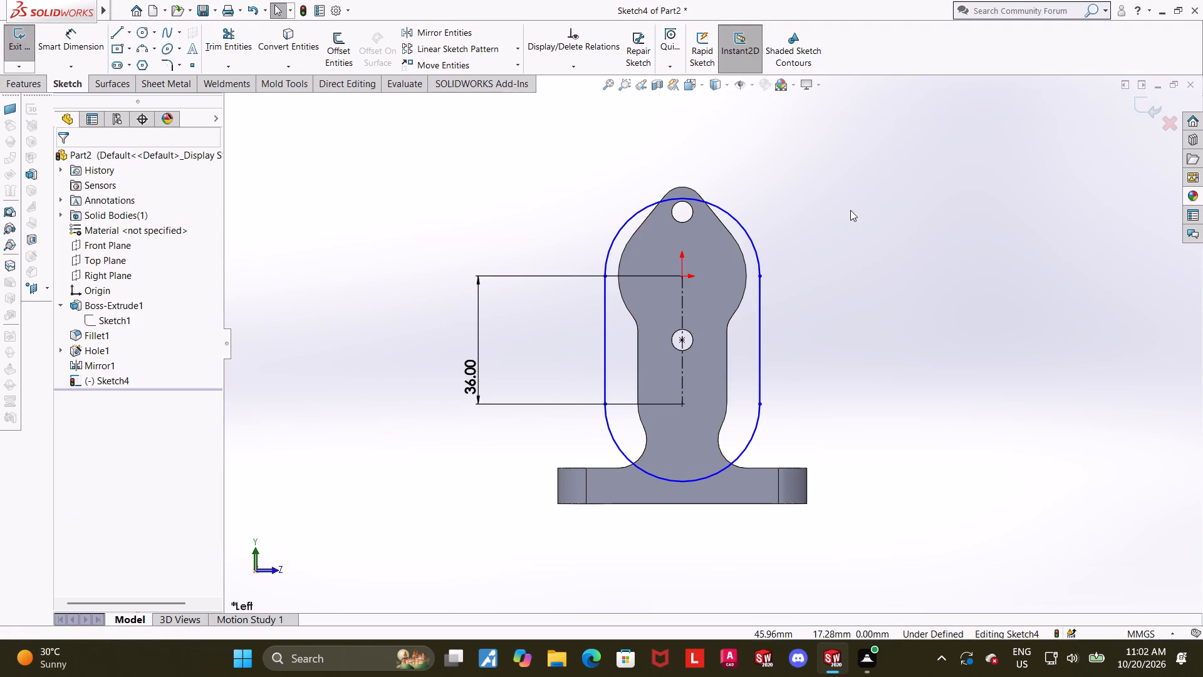
pyautogui.click(850, 210)
# Dimension the radius of the slot's upper end arc at 32 mm.
pyautogui.scroll(-3, 754, 243)
pyautogui.click(73, 33)
pyautogui.click(751, 224)
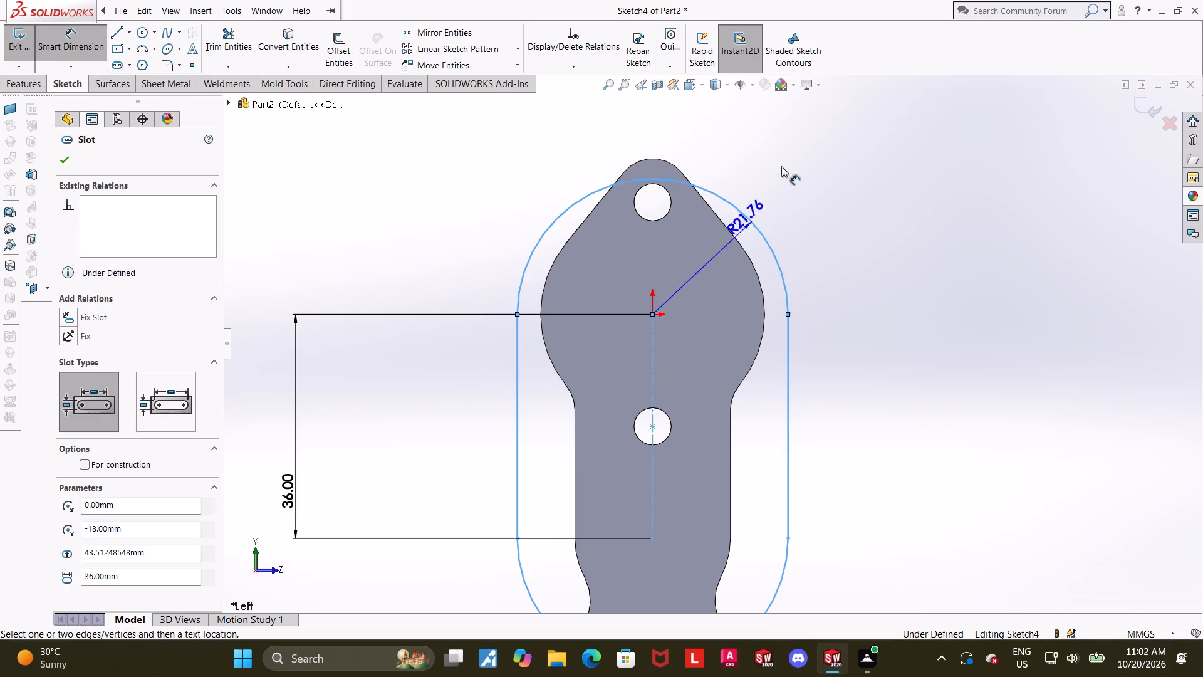
pyautogui.click(781, 166)
pyautogui.write('32')
pyautogui.press('Return')
pyautogui.press('Escape')
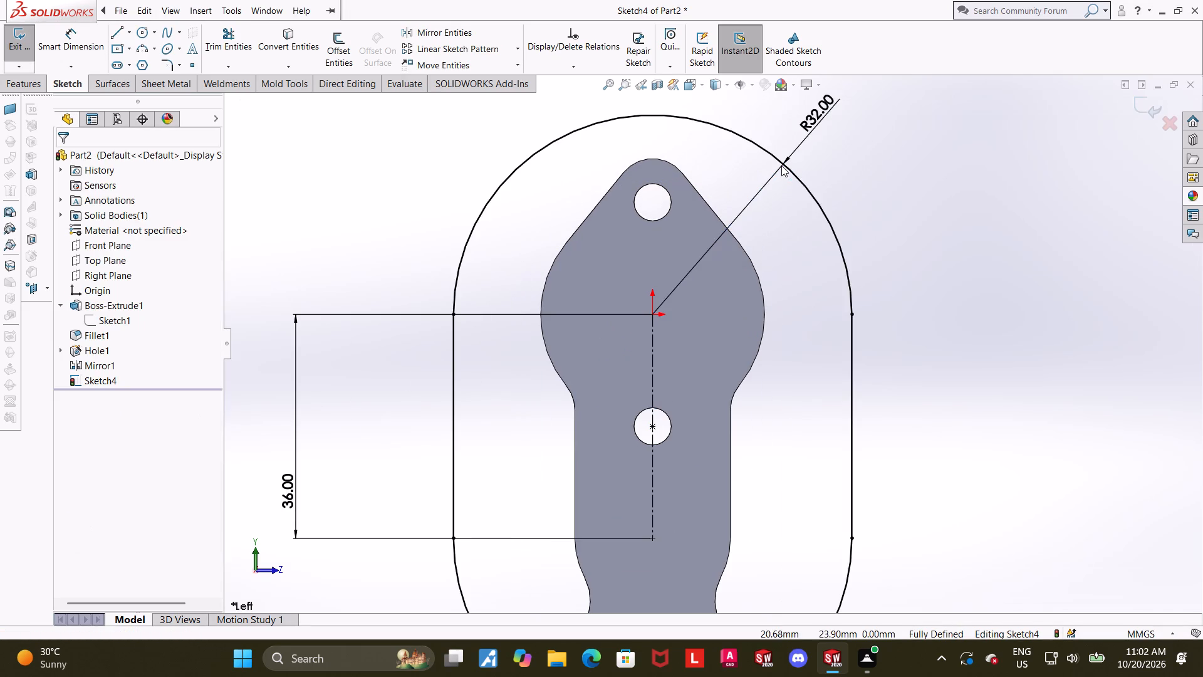
pyautogui.scroll(3, 774, 202)
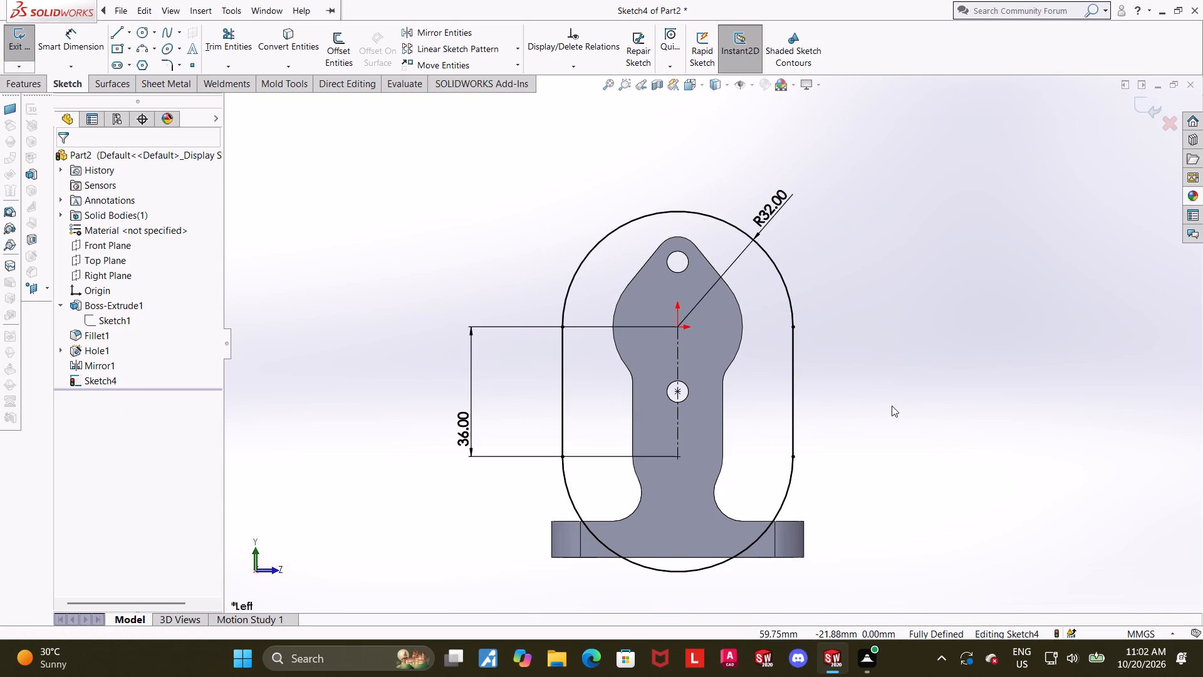
pyautogui.click(890, 406)
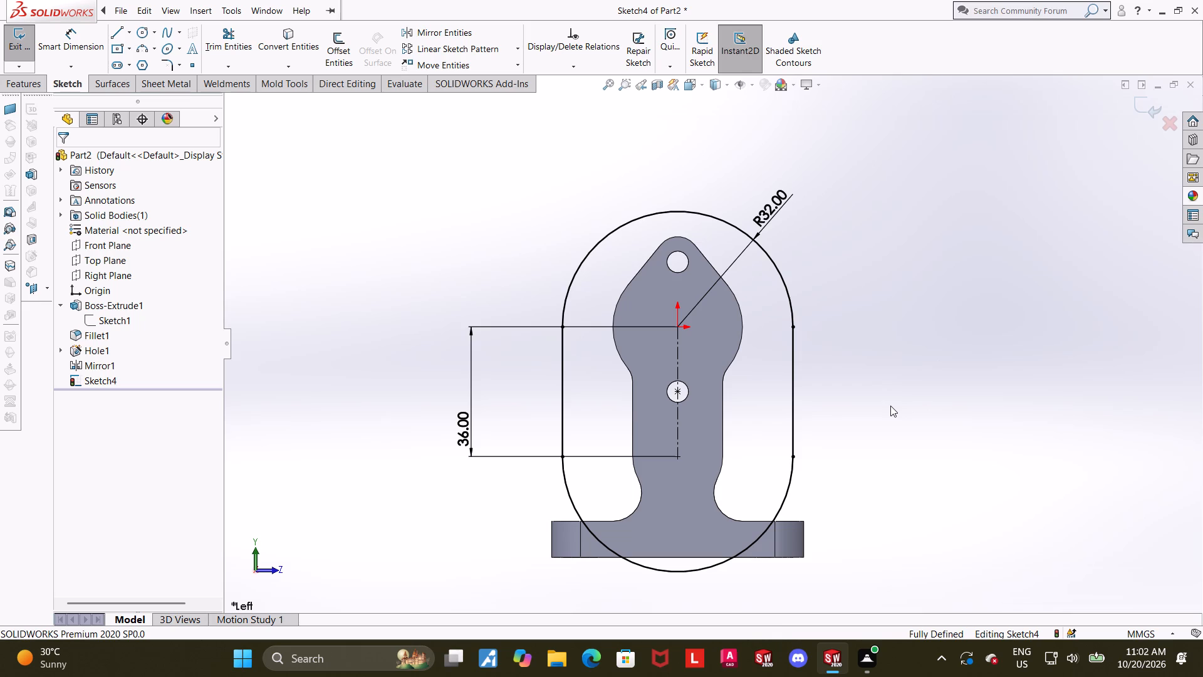
# Delete the 36 mm centre-to-centre dimension from the slot sketch.
pyautogui.click(890, 406)
pyautogui.scroll(1, 650, 319)
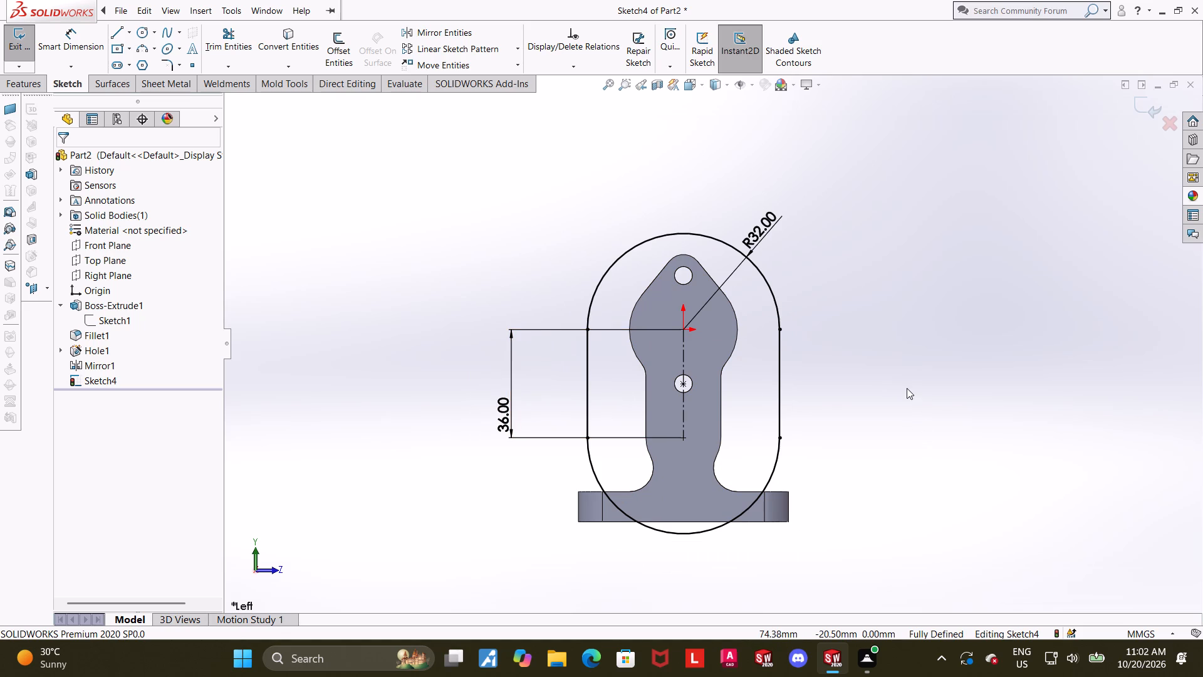
pyautogui.scroll(1, 907, 388)
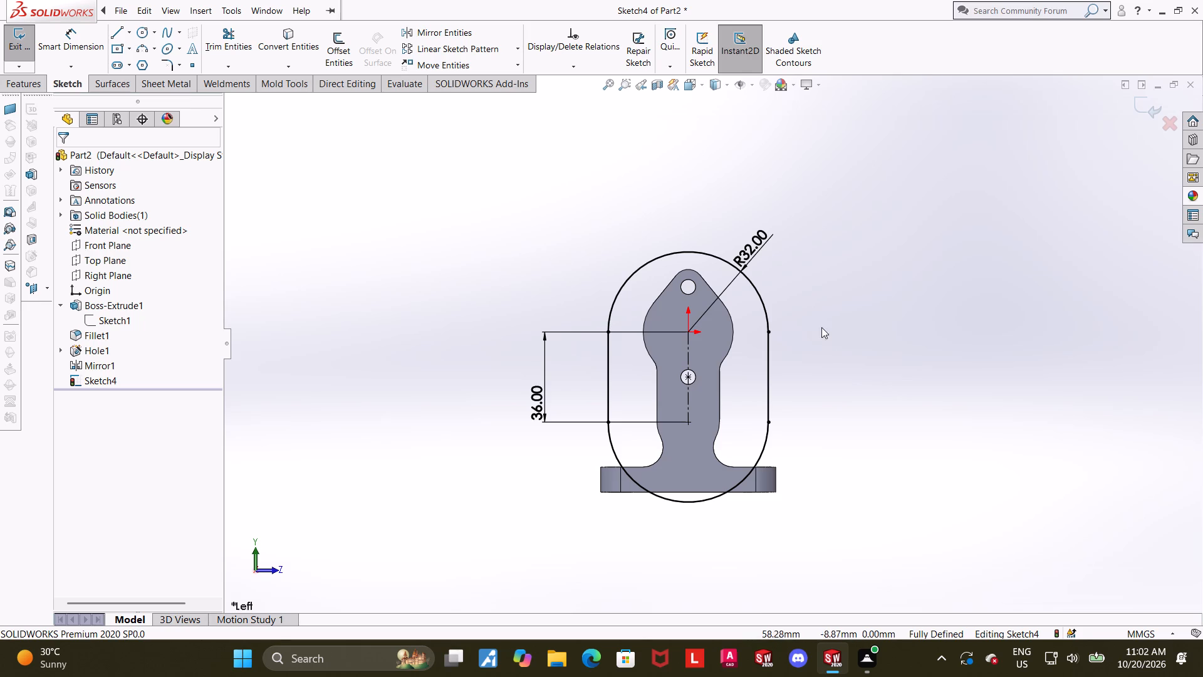
pyautogui.press('Escape')
pyautogui.scroll(-2, 764, 398)
pyautogui.press('Escape')
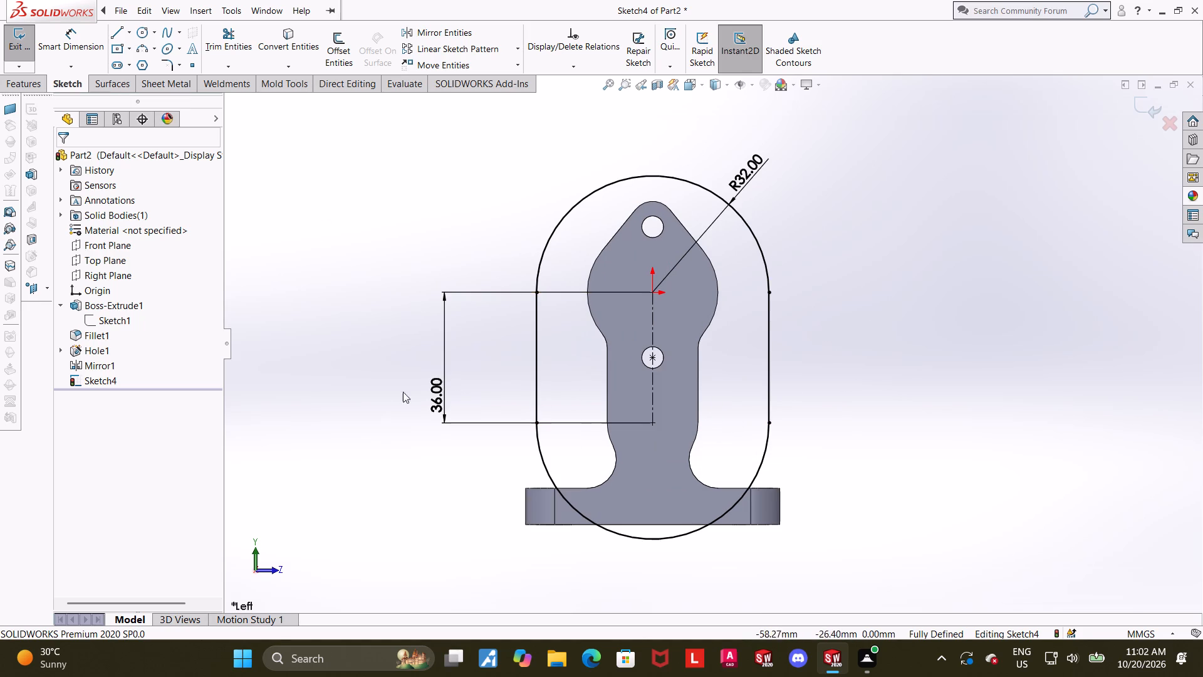
pyautogui.rightClick(432, 392)
pyautogui.click(468, 508)
pyautogui.press('Escape')
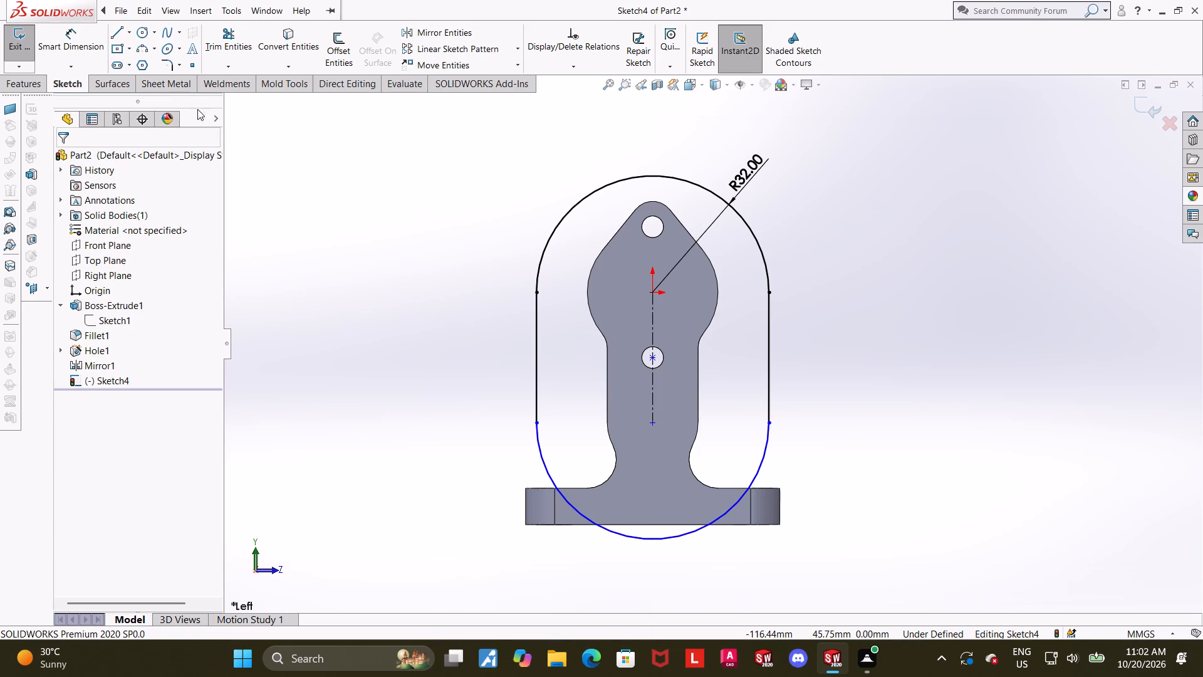
# Dimension the slot's overall height between the tops of its upper and lower end arcs at 94 mm.
pyautogui.click(85, 41)
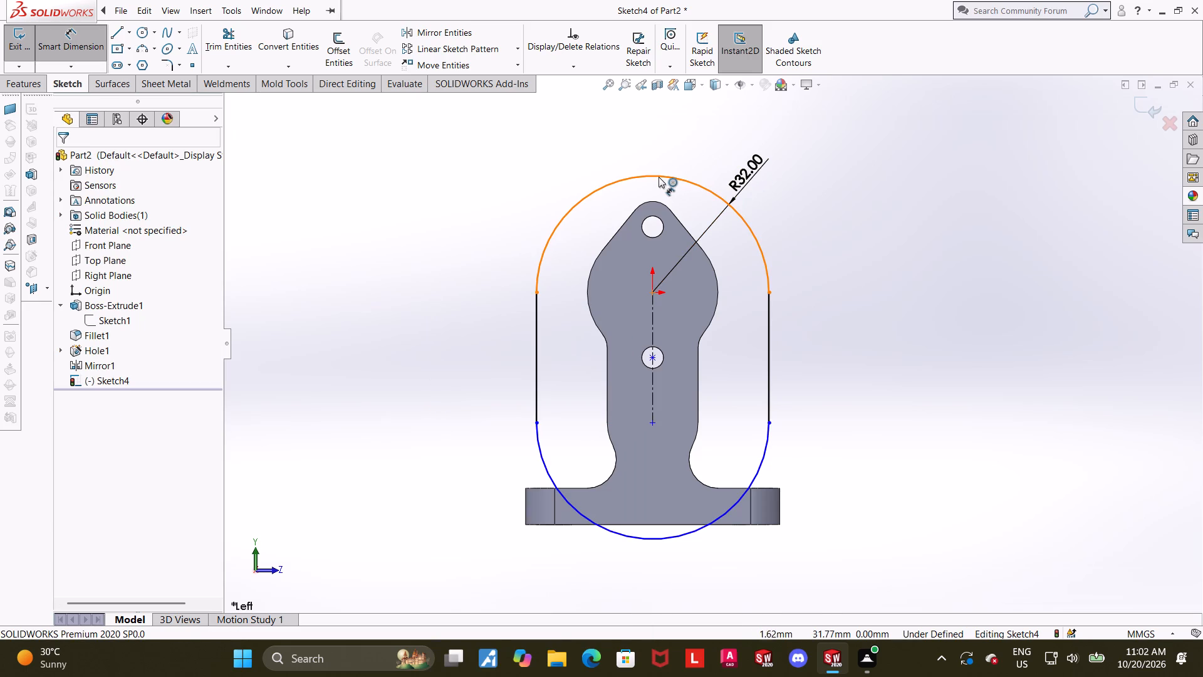
pyautogui.click(655, 178)
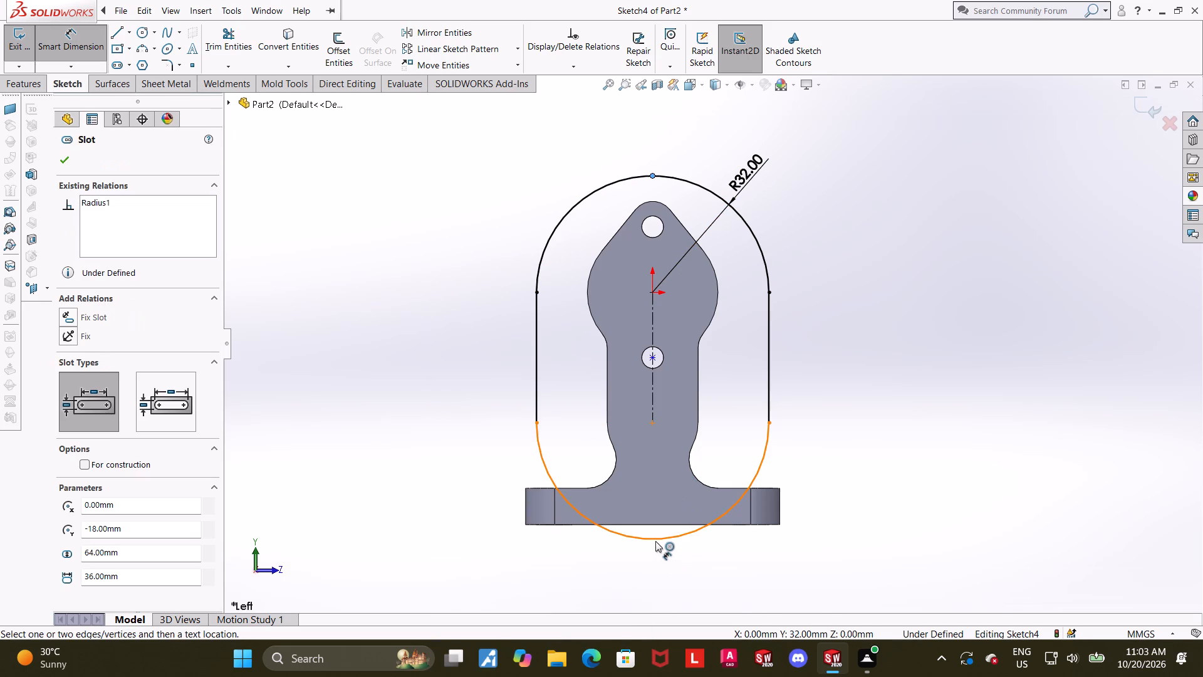
pyautogui.click(651, 541)
pyautogui.click(975, 464)
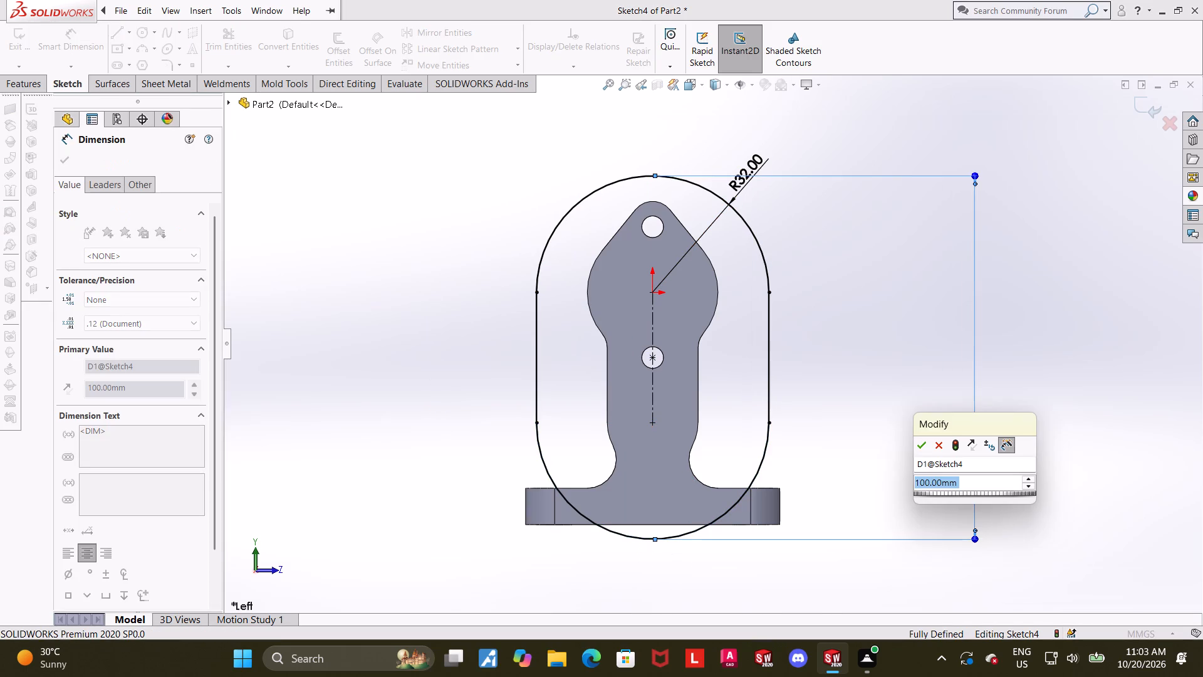
pyautogui.press('9')
pyautogui.press('4')
pyautogui.press('Return')
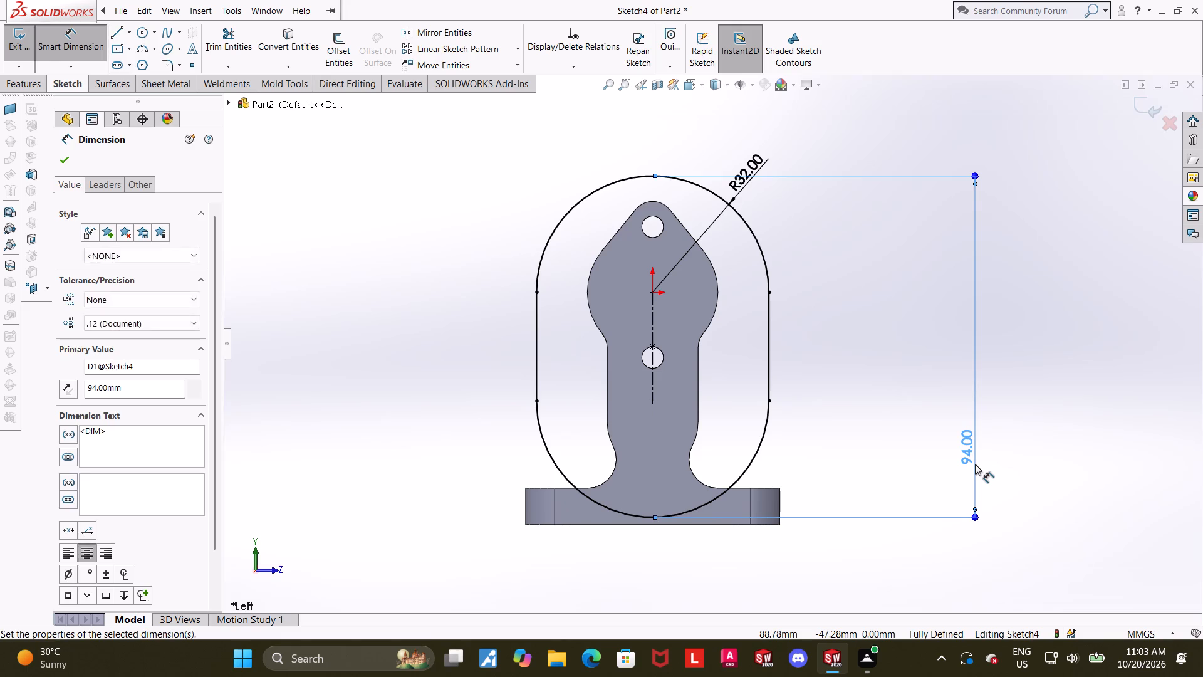
pyautogui.press('Escape')
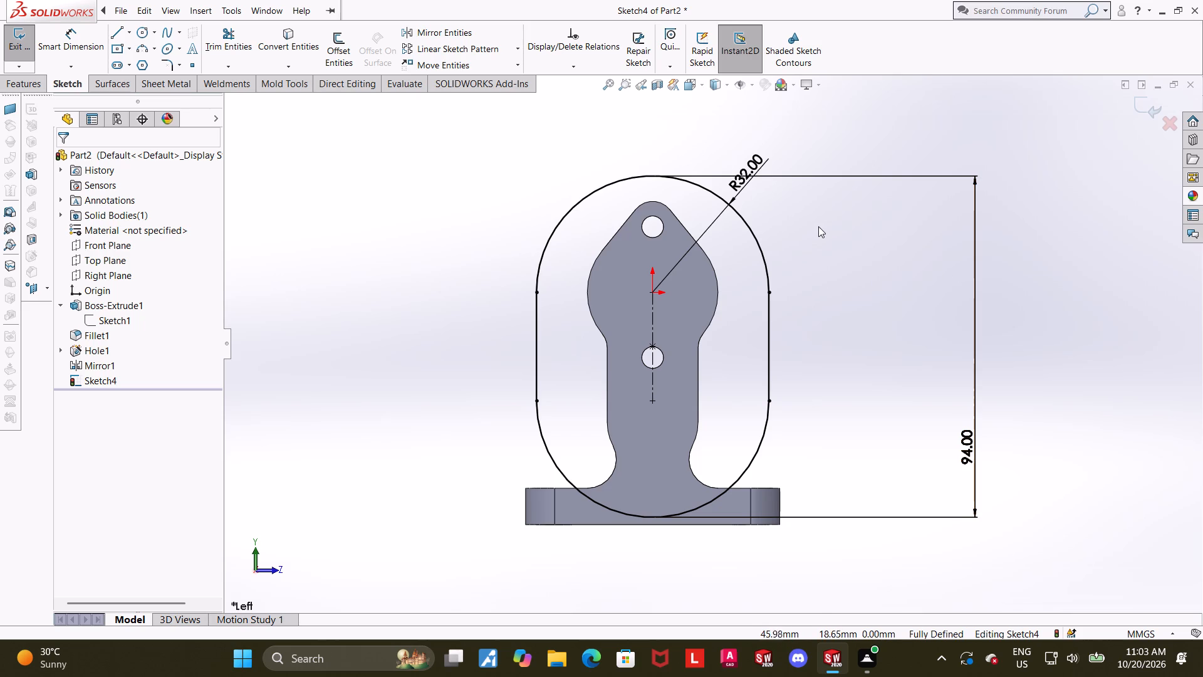
# Finish the slot sketch and extrude it as a blind boss 10 mm outward from the bracket's profile face.
pyautogui.scroll(1, 825, 255)
pyautogui.moveTo(823, 315); pyautogui.dragTo(918, 243, button='middle')
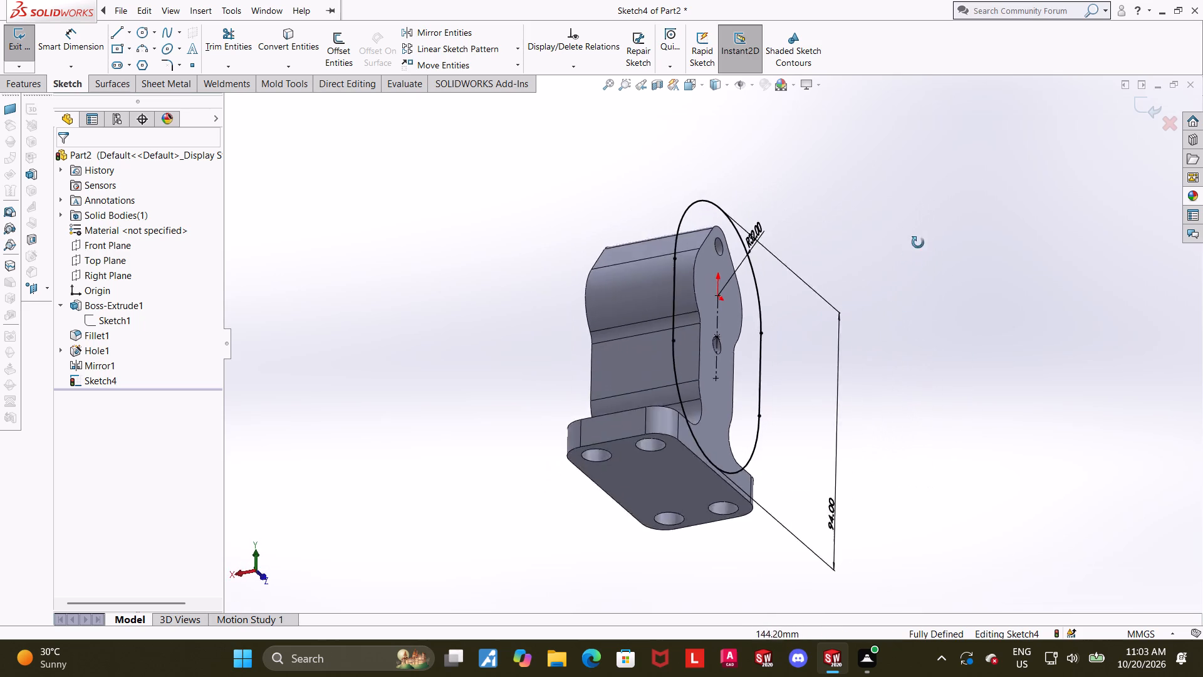
pyautogui.moveTo(918, 243); pyautogui.dragTo(902, 281, button='middle')
pyautogui.click(1145, 111)
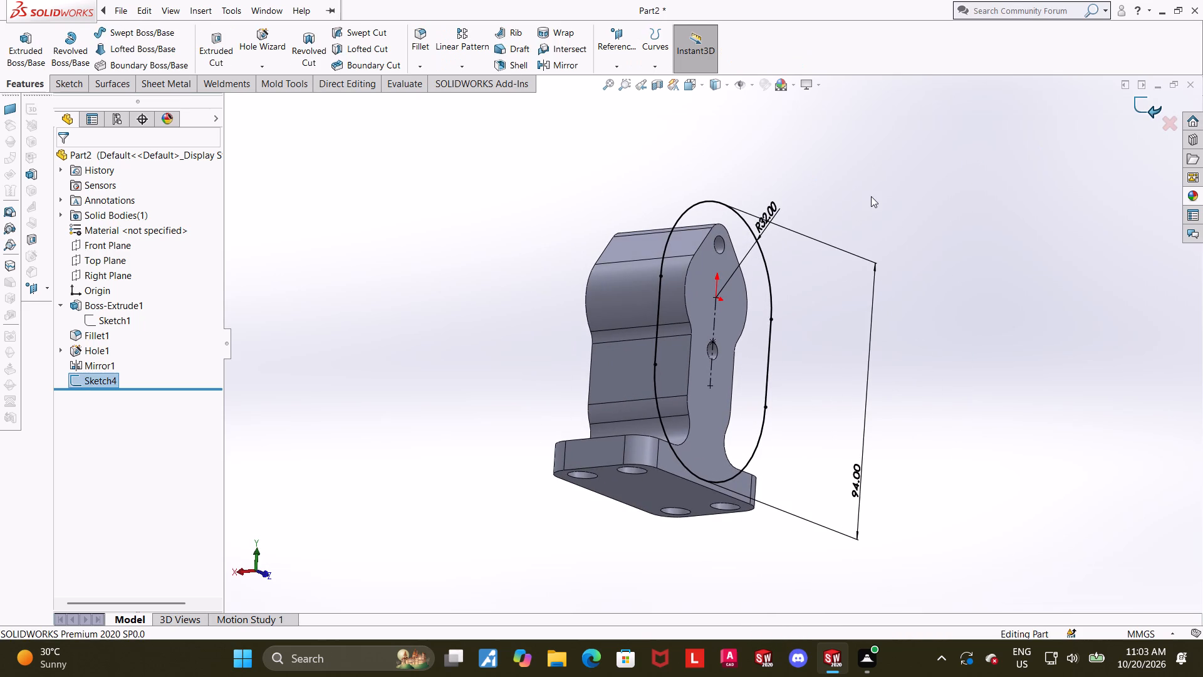
pyautogui.scroll(1, 854, 216)
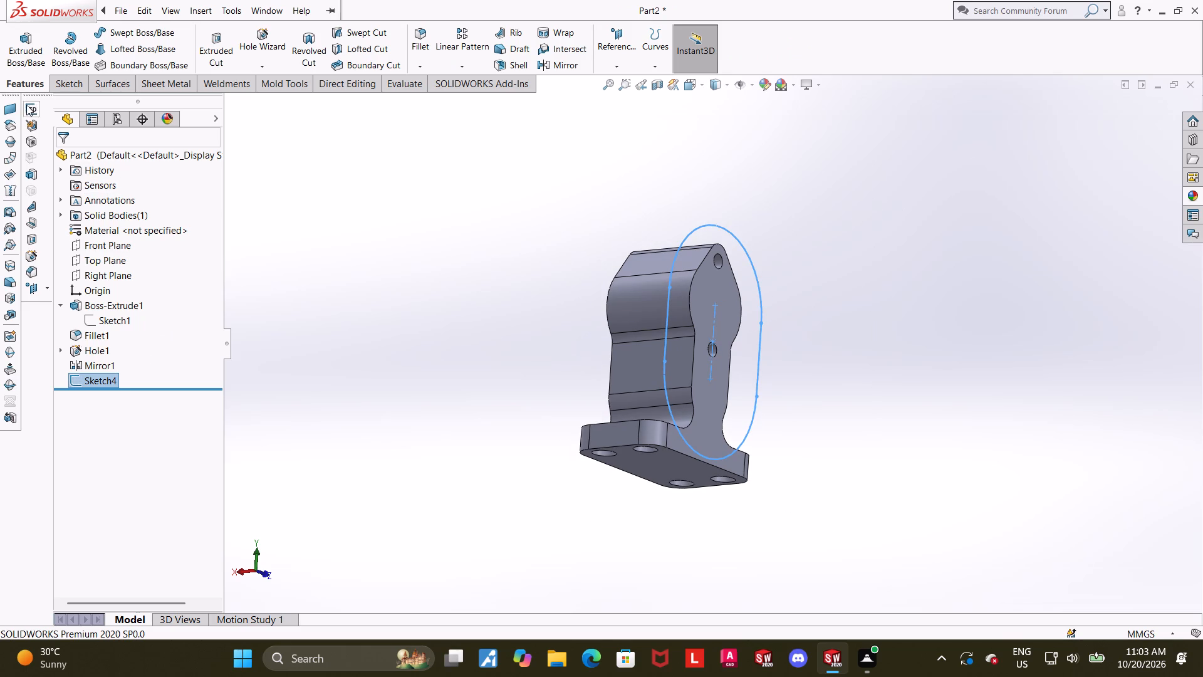
pyautogui.click(21, 53)
pyautogui.press('1')
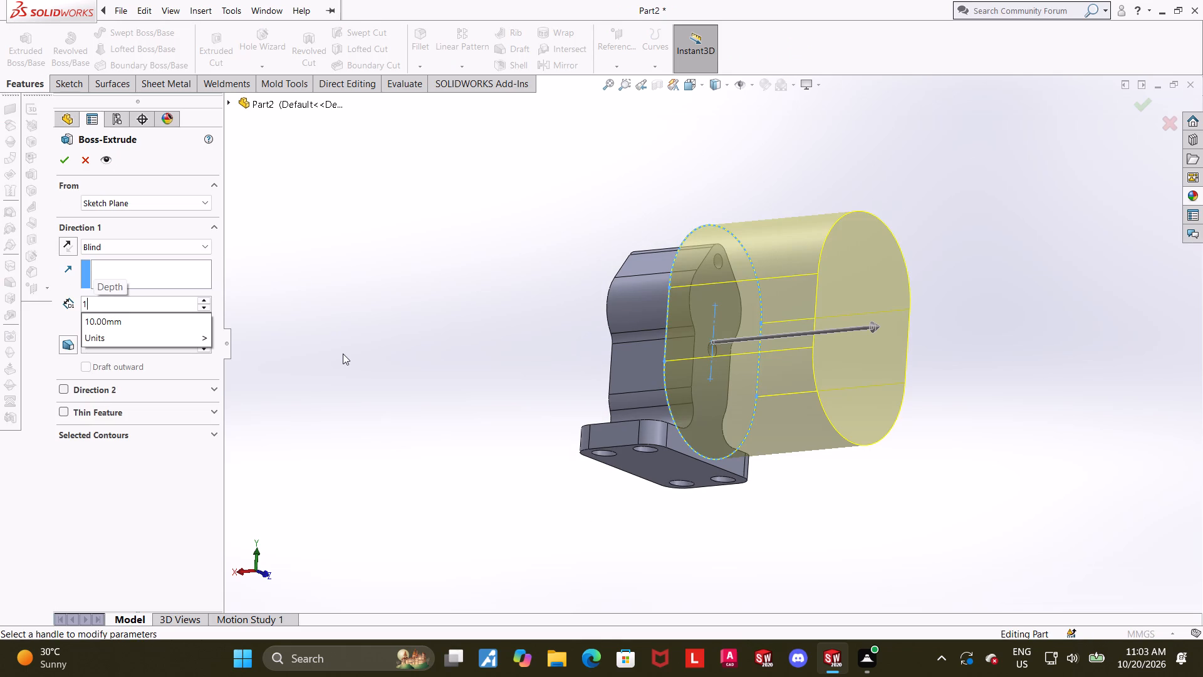
pyautogui.press('0')
pyautogui.press('Return')
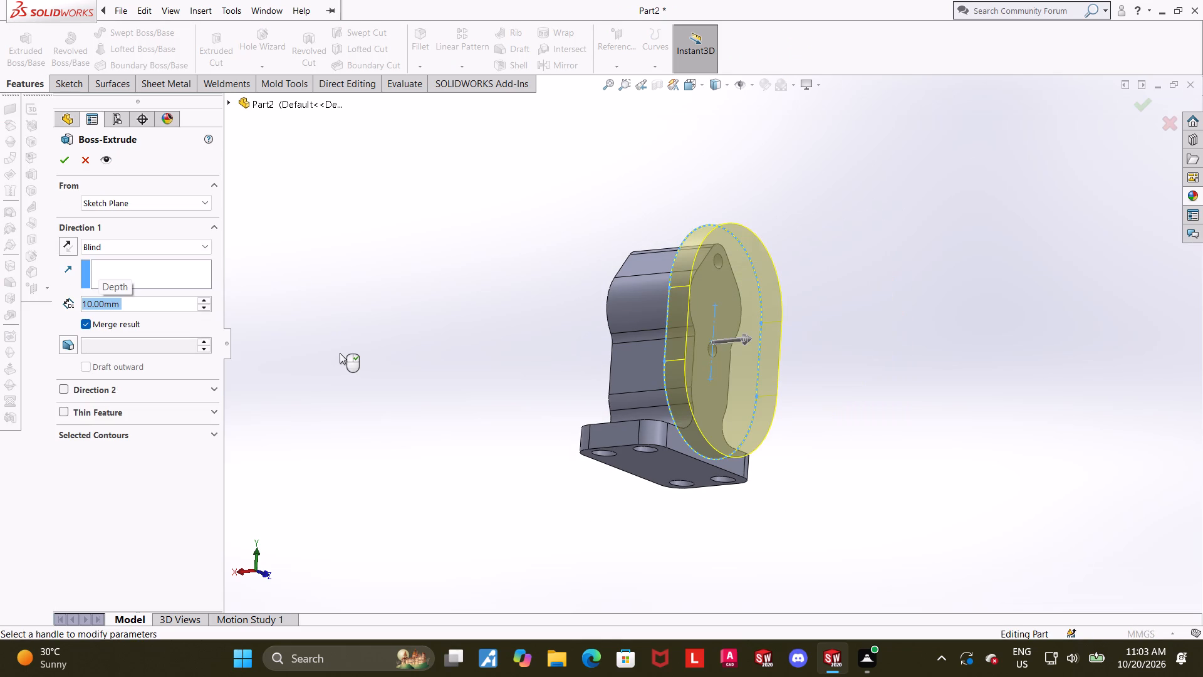
pyautogui.moveTo(370, 323); pyautogui.dragTo(370, 392, button='middle')
pyautogui.scroll(-1, 726, 311)
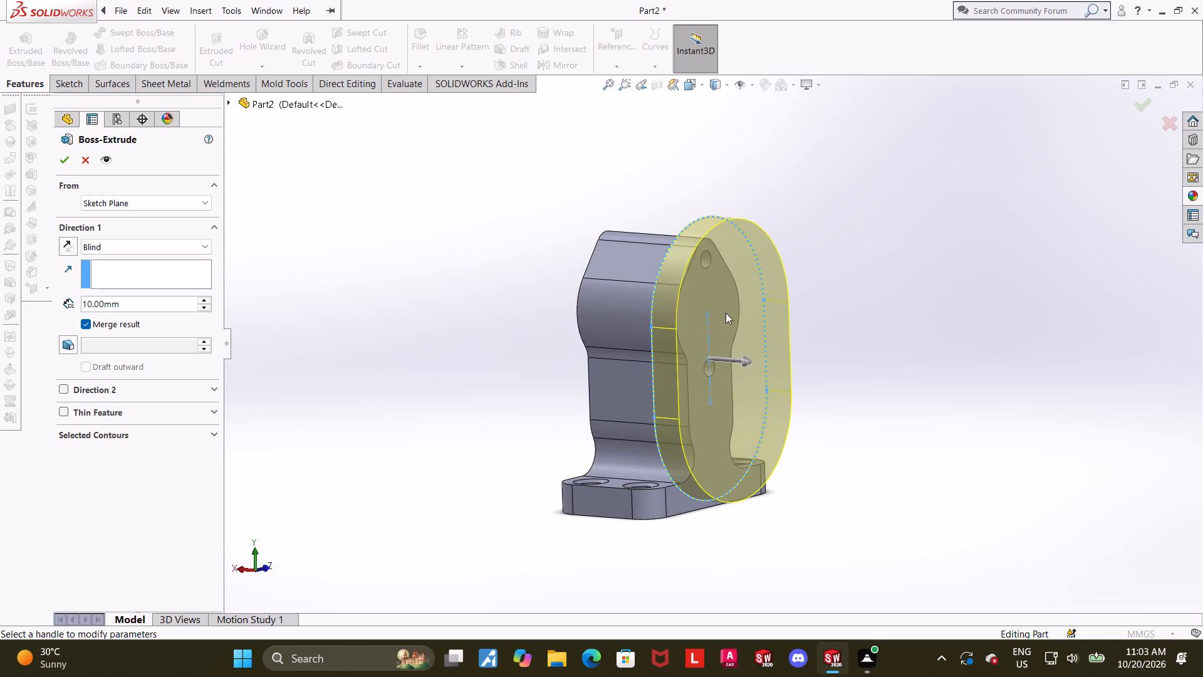
pyautogui.scroll(1, 765, 474)
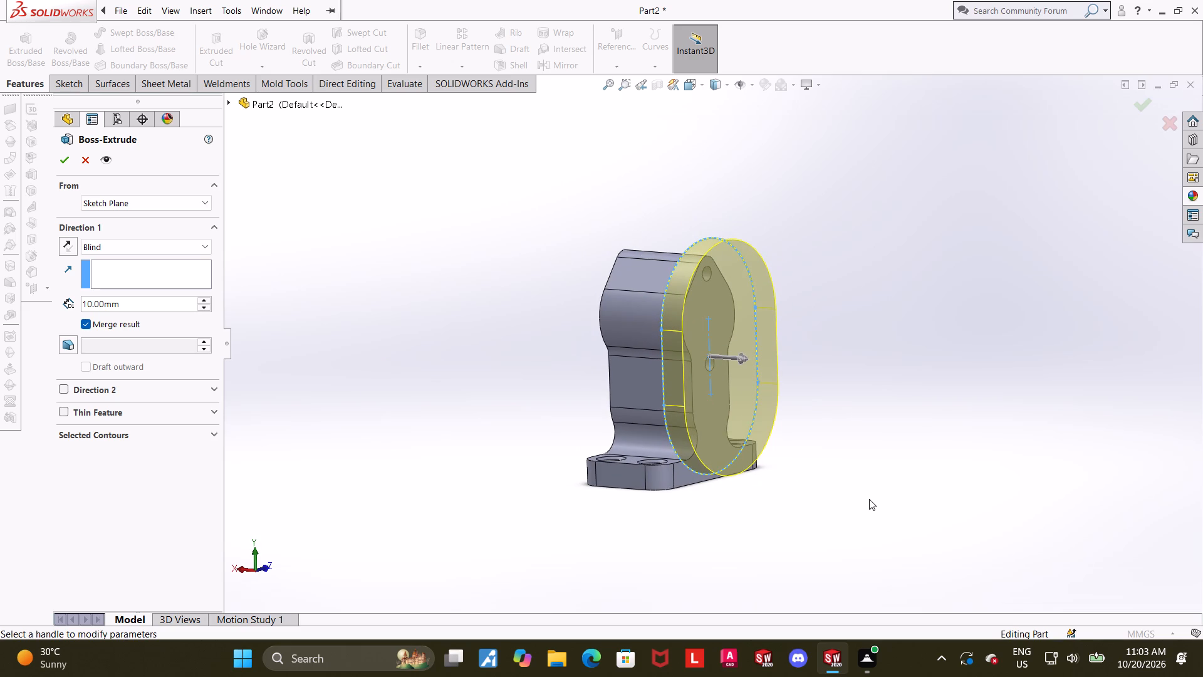
pyautogui.scroll(-1, 870, 496)
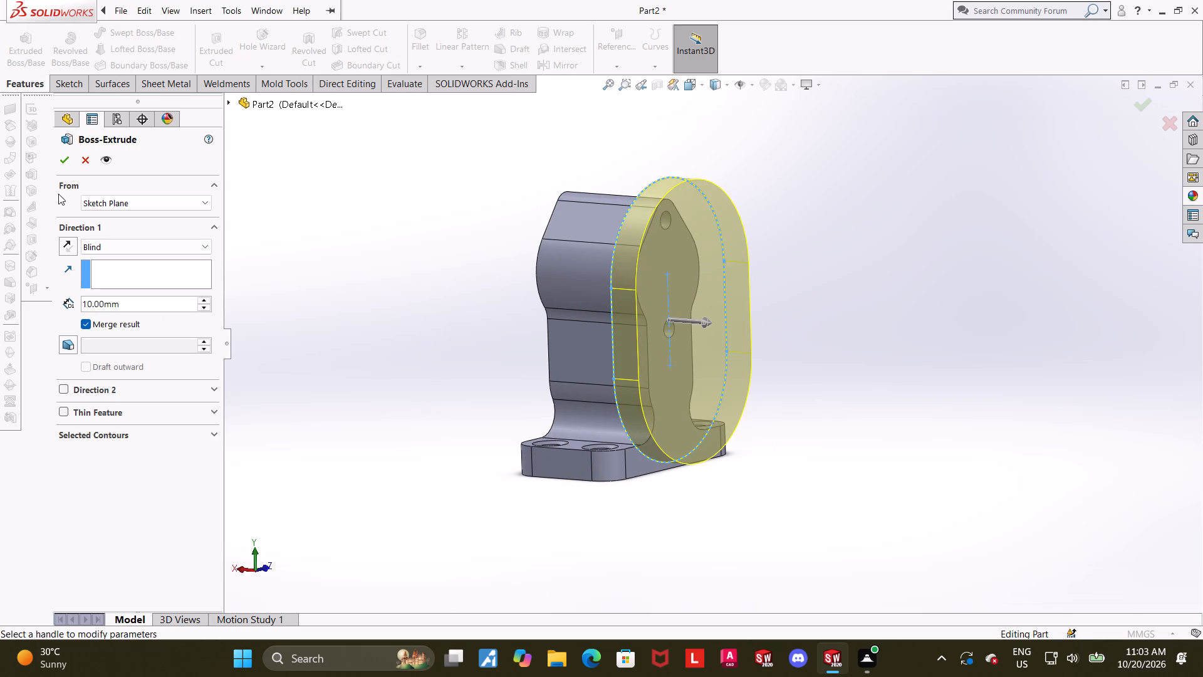
pyautogui.click(63, 165)
pyautogui.click(582, 389)
pyautogui.click(488, 386)
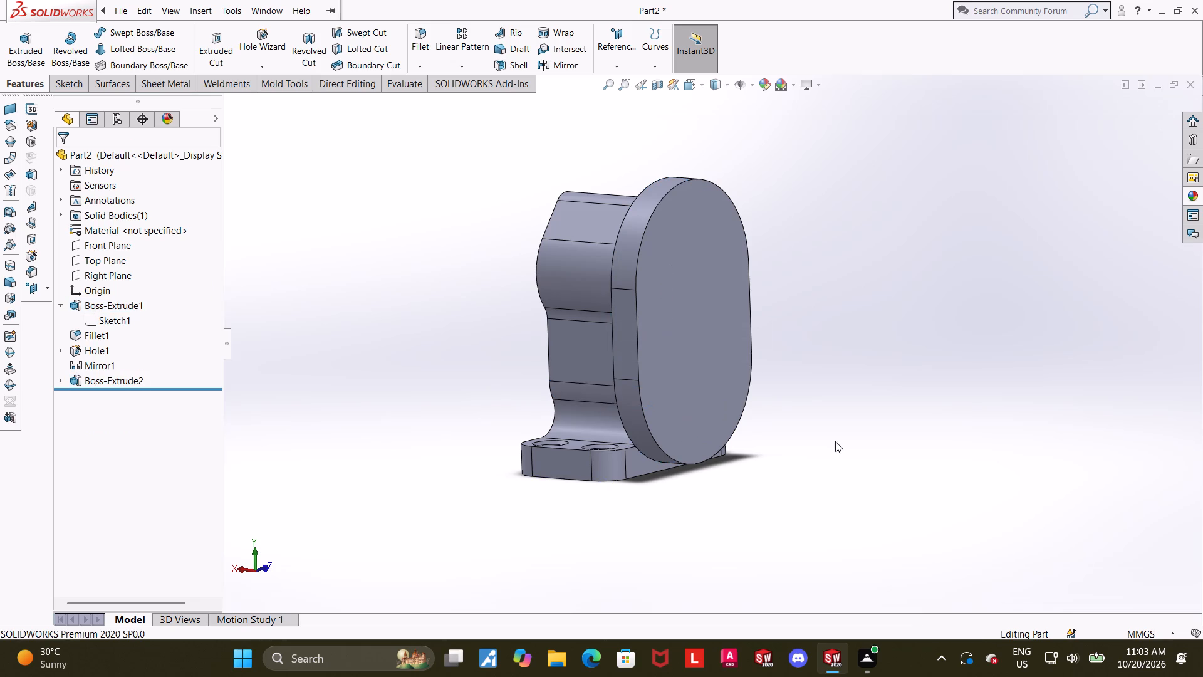
# Examine the slot-shaped plate and its fit against the bracket from the front, sides and back.
pyautogui.moveTo(826, 443); pyautogui.dragTo(790, 506, button='middle')
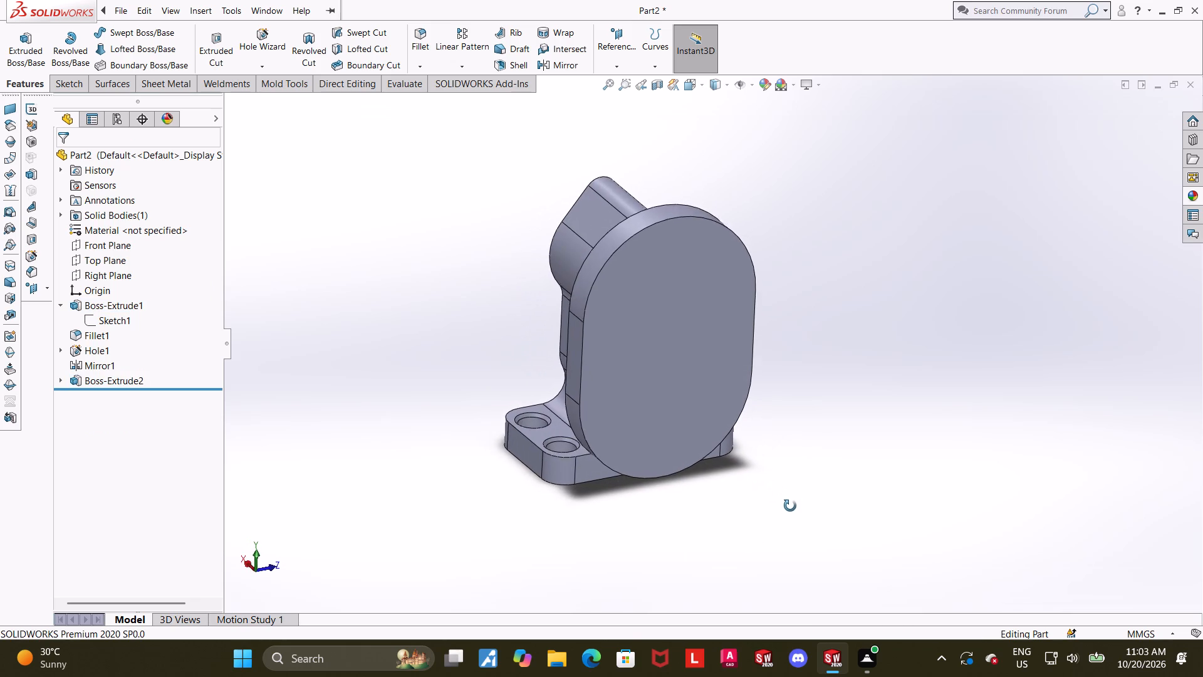
pyautogui.moveTo(790, 506); pyautogui.dragTo(639, 520, button='middle')
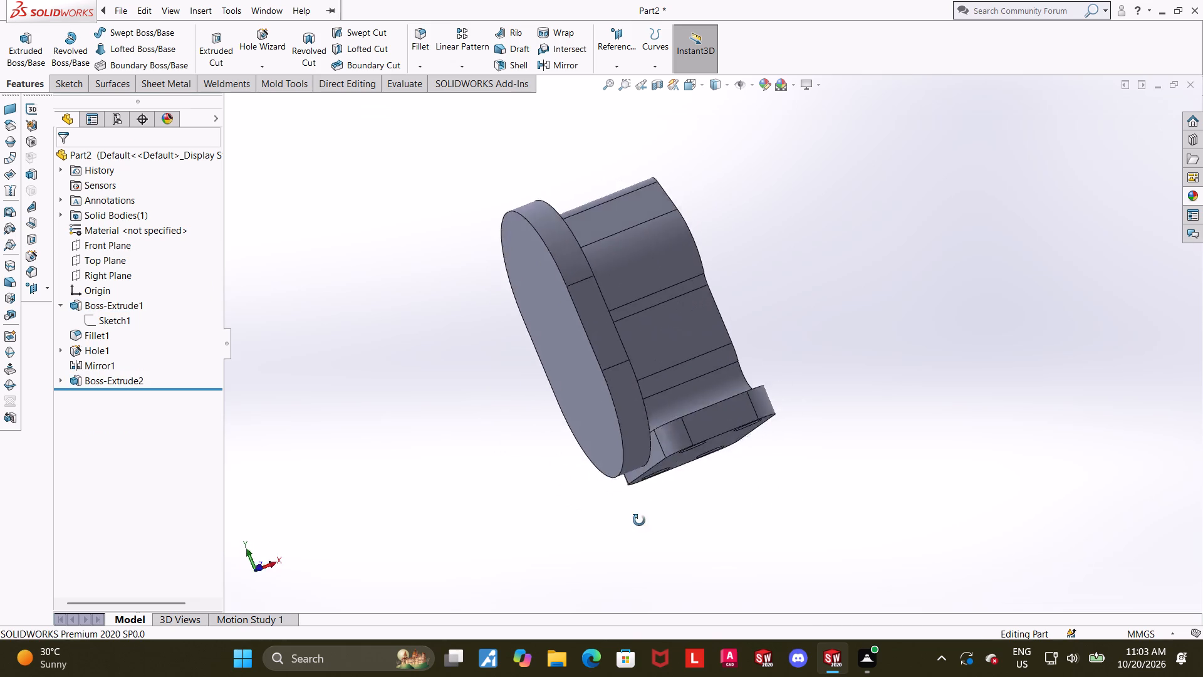
pyautogui.moveTo(639, 520); pyautogui.dragTo(736, 512, button='middle')
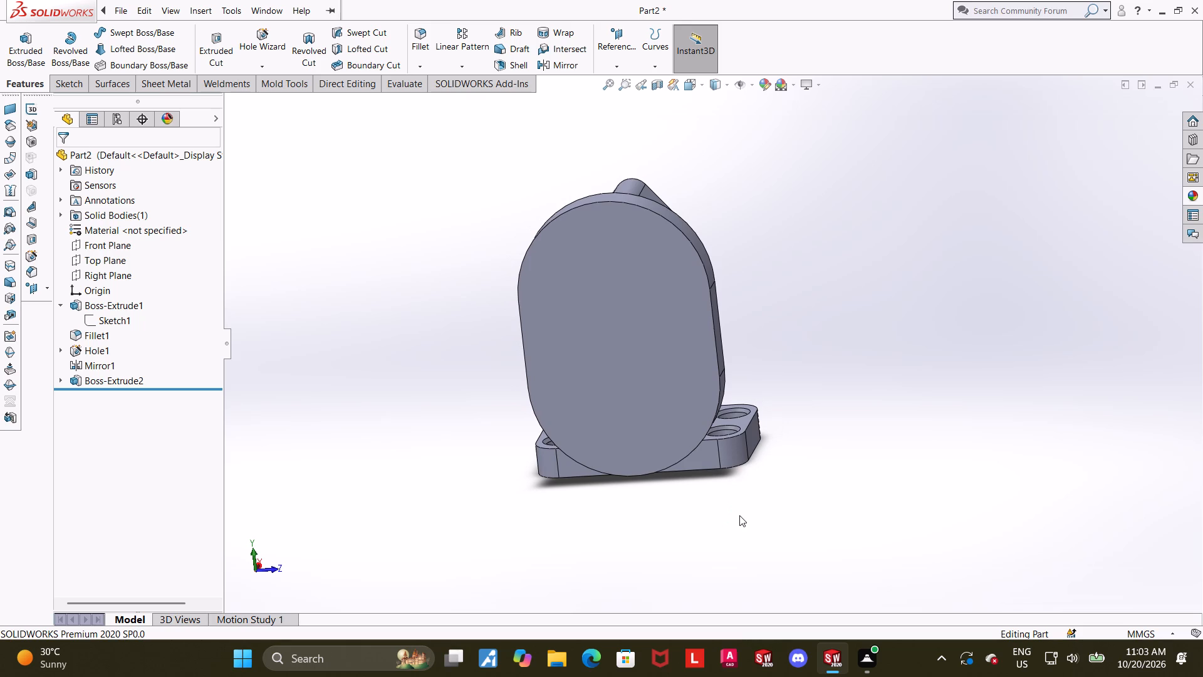
pyautogui.click(629, 389)
pyautogui.click(930, 460)
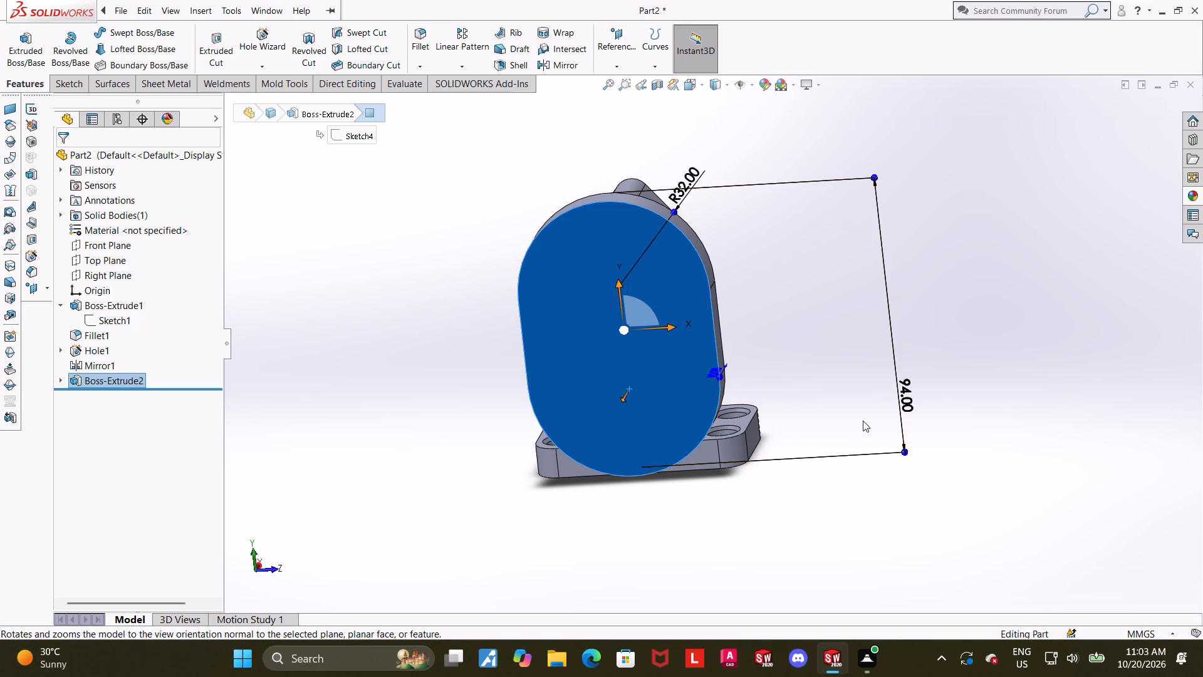
pyautogui.click(689, 88)
pyautogui.click(556, 441)
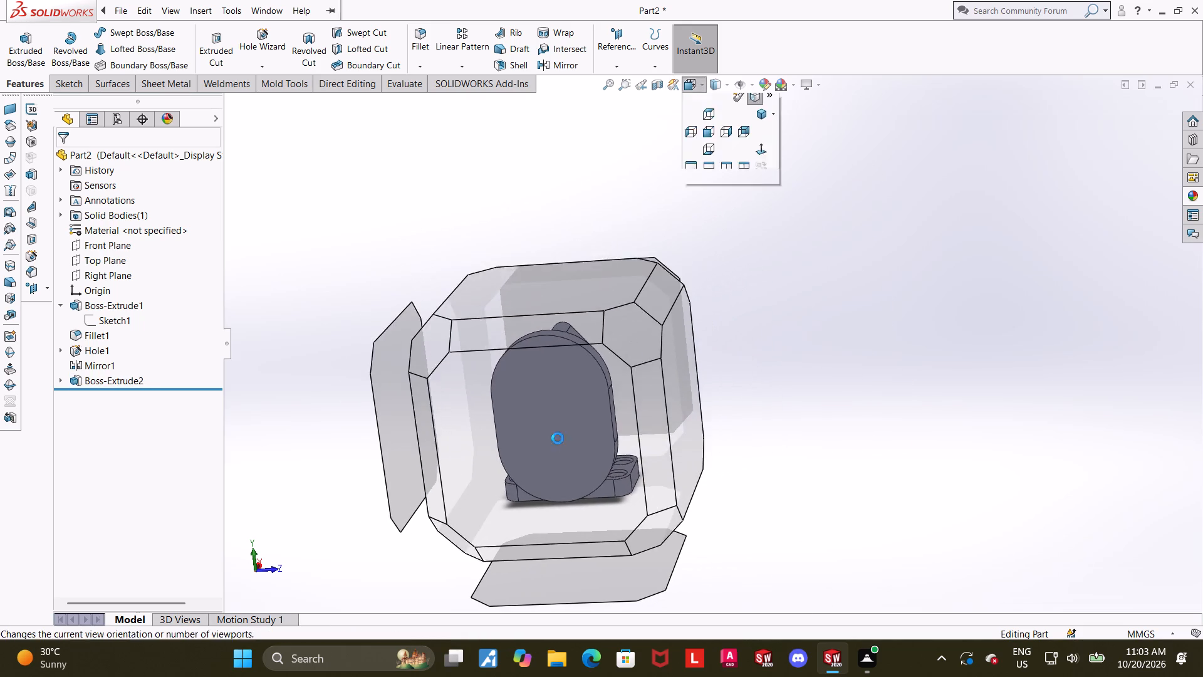
pyautogui.scroll(1, 769, 426)
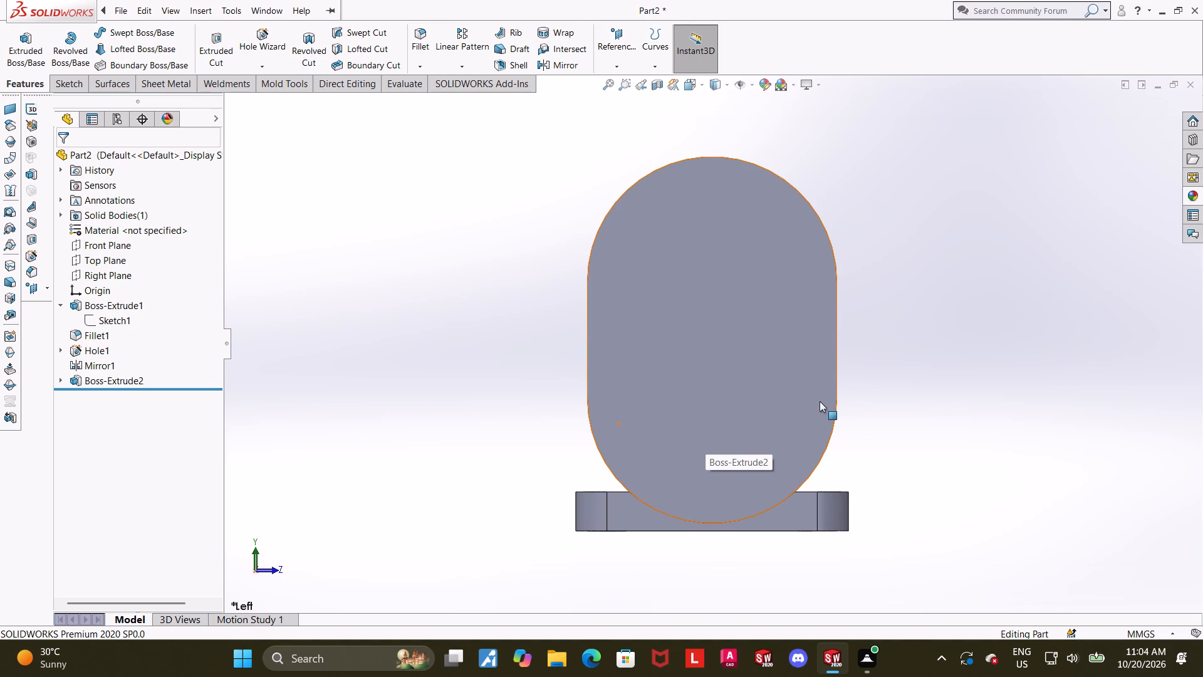
pyautogui.scroll(1, 820, 401)
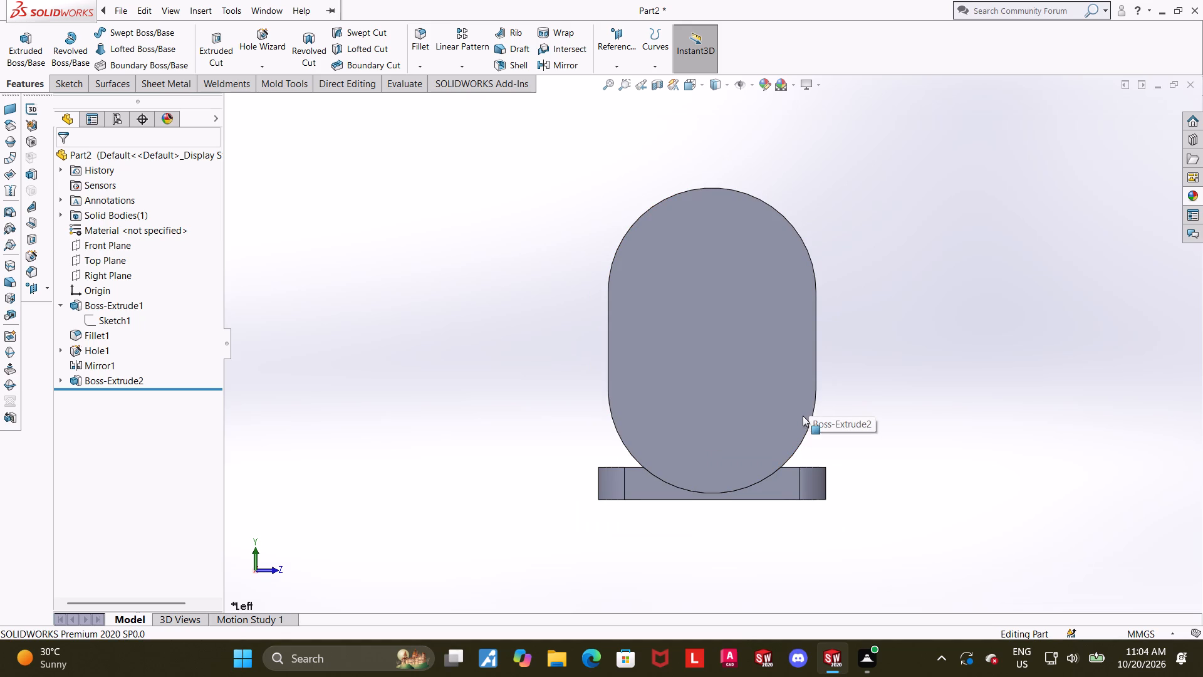
pyautogui.scroll(1, 803, 416)
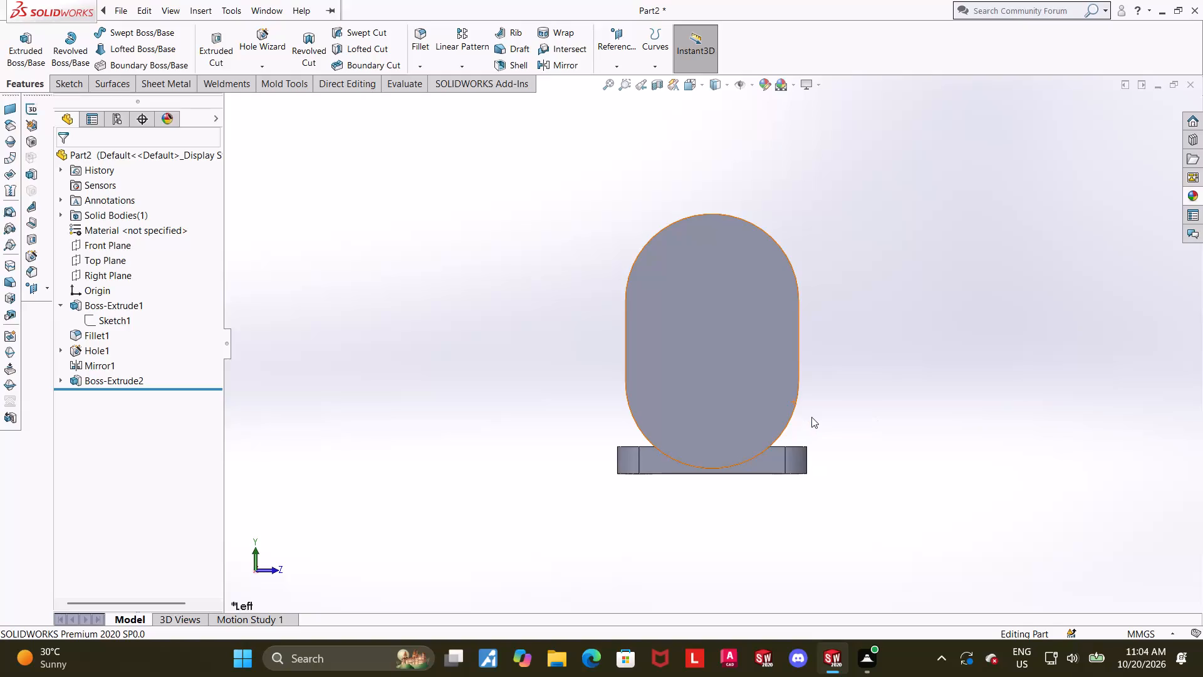
pyautogui.scroll(-1, 734, 356)
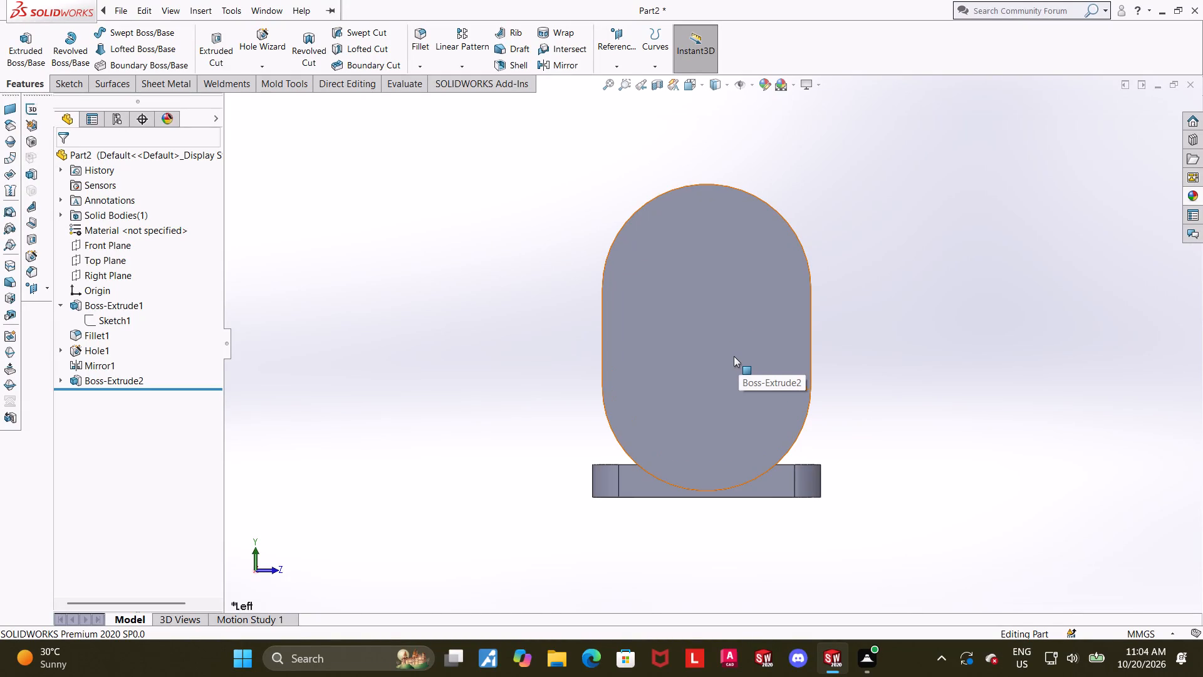
pyautogui.scroll(1, 734, 356)
pyautogui.moveTo(734, 356); pyautogui.dragTo(838, 345, button='middle')
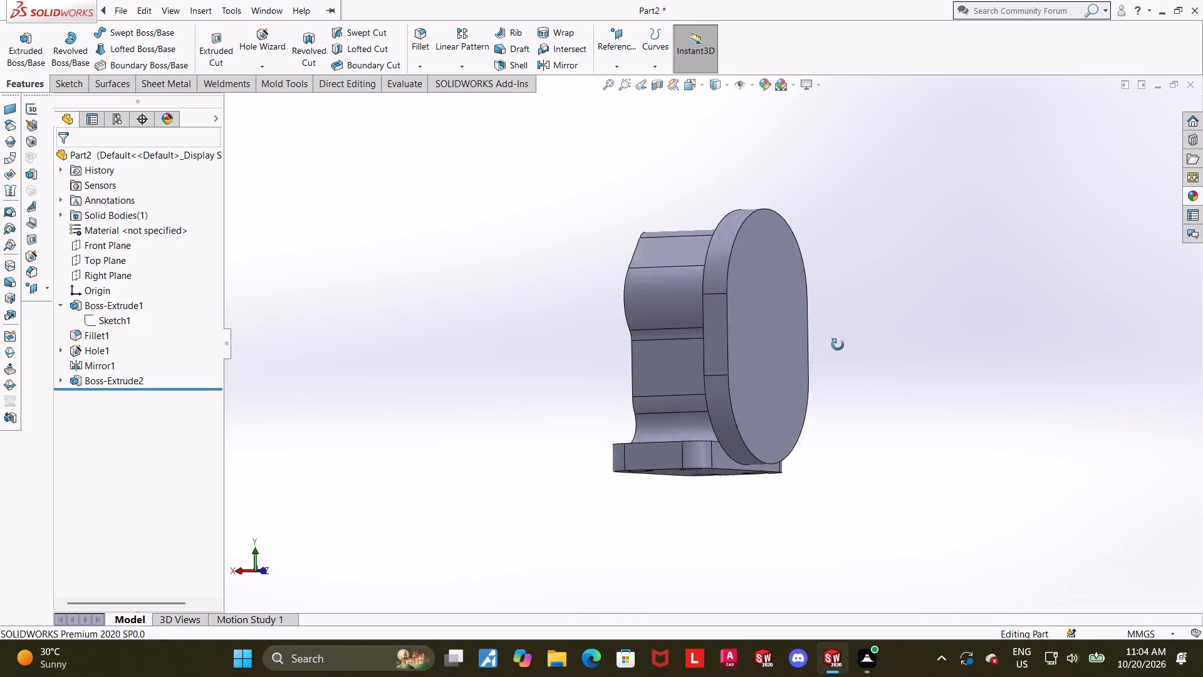
pyautogui.moveTo(838, 345); pyautogui.dragTo(867, 352, button='middle')
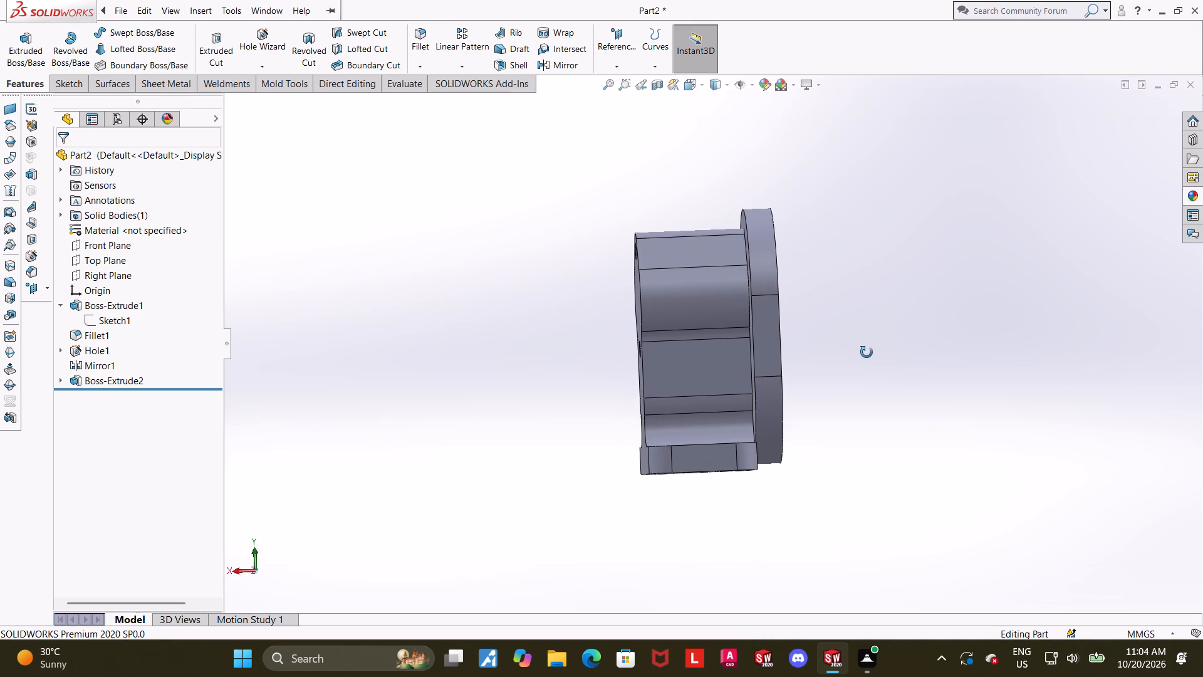
pyautogui.moveTo(867, 352); pyautogui.dragTo(883, 355, button='middle')
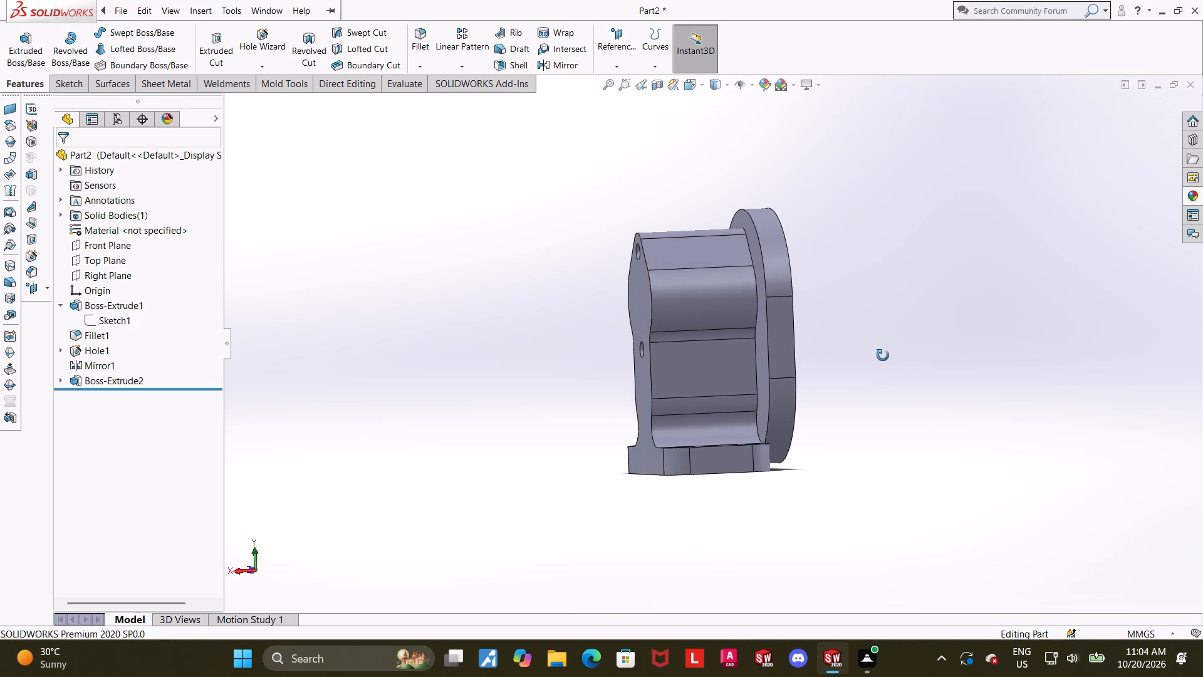
pyautogui.moveTo(883, 355); pyautogui.dragTo(943, 374, button='middle')
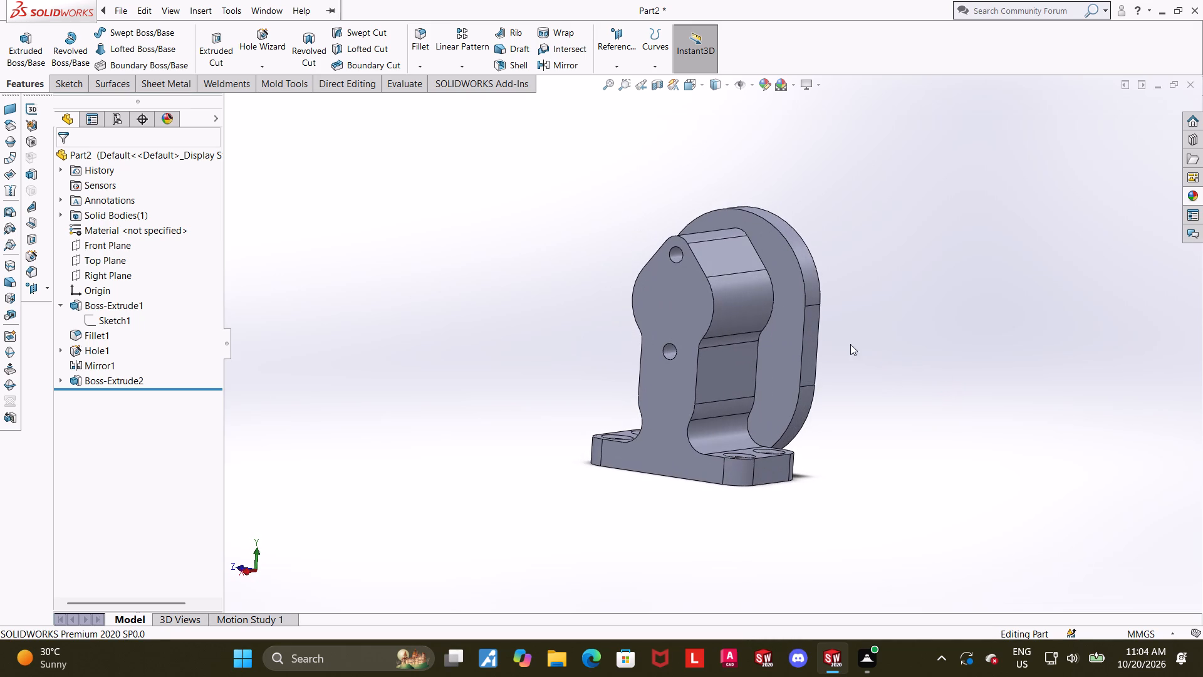
# Start a new sketch on the bracket's flat profile face on the positive-X side, opposite the slot-shaped plate.
pyautogui.click(651, 307)
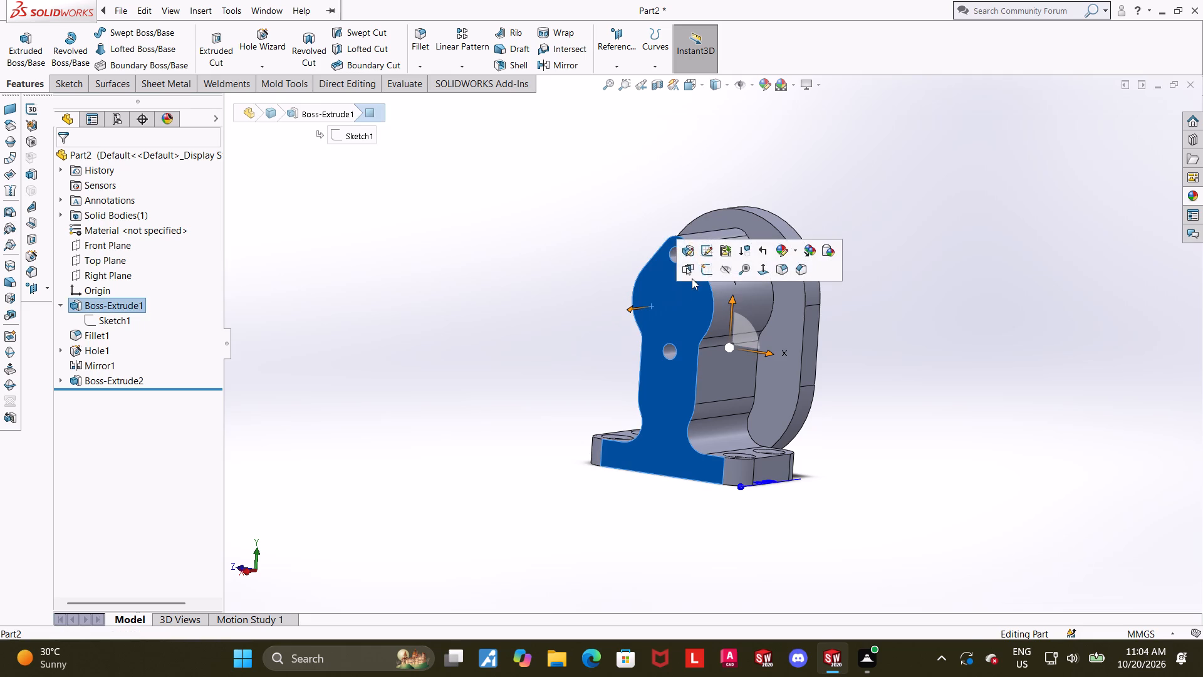
pyautogui.click(700, 271)
pyautogui.click(120, 402)
pyautogui.click(145, 384)
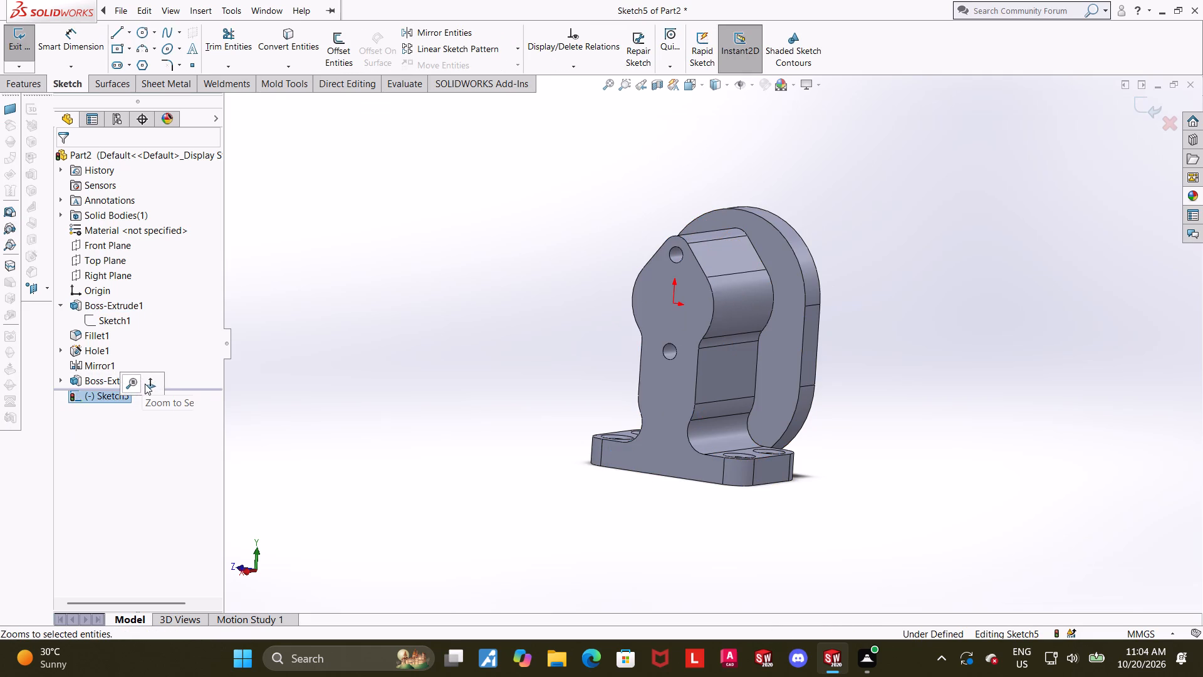
pyautogui.scroll(4, 345, 412)
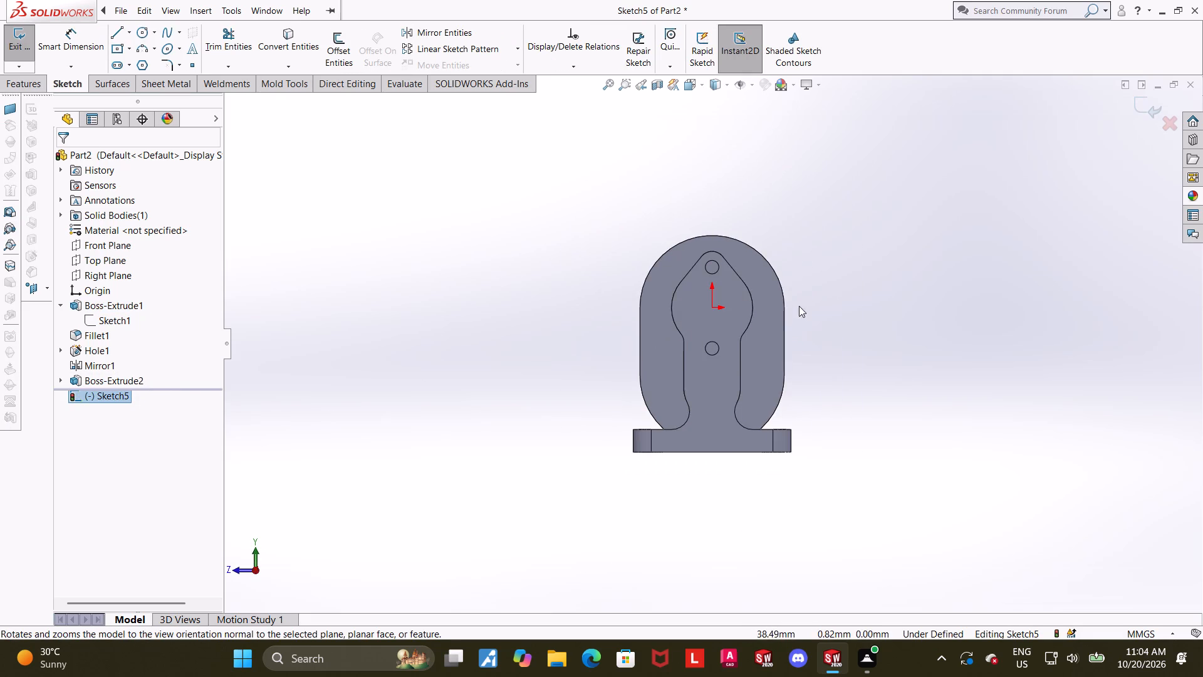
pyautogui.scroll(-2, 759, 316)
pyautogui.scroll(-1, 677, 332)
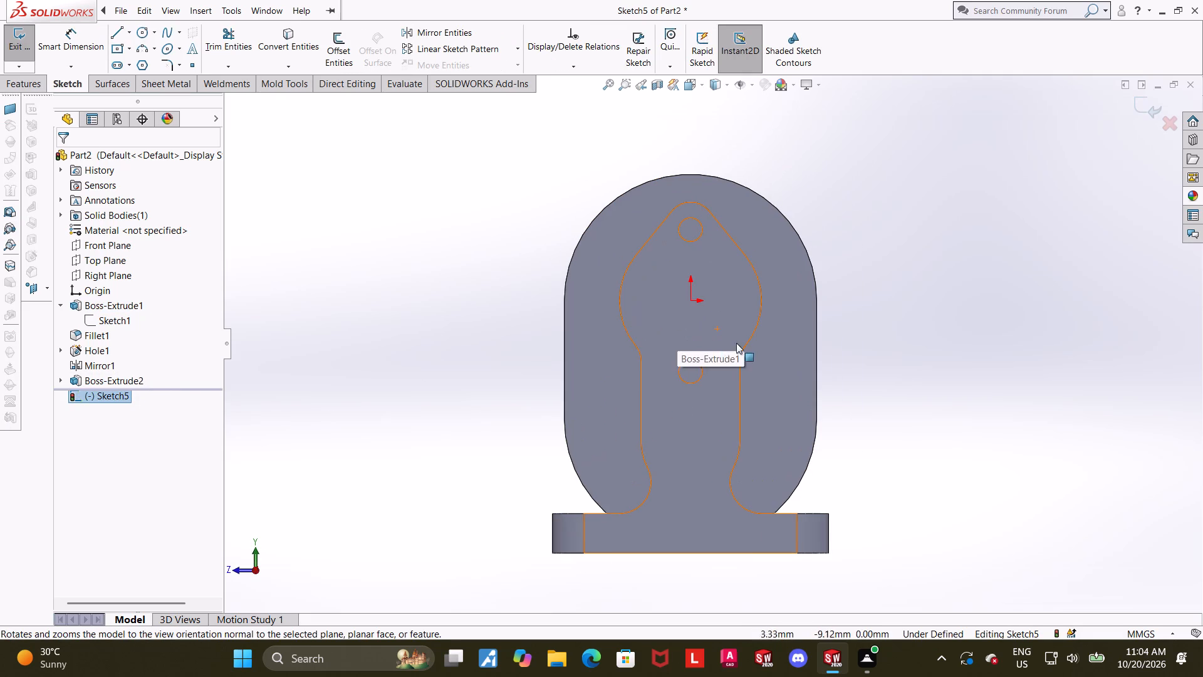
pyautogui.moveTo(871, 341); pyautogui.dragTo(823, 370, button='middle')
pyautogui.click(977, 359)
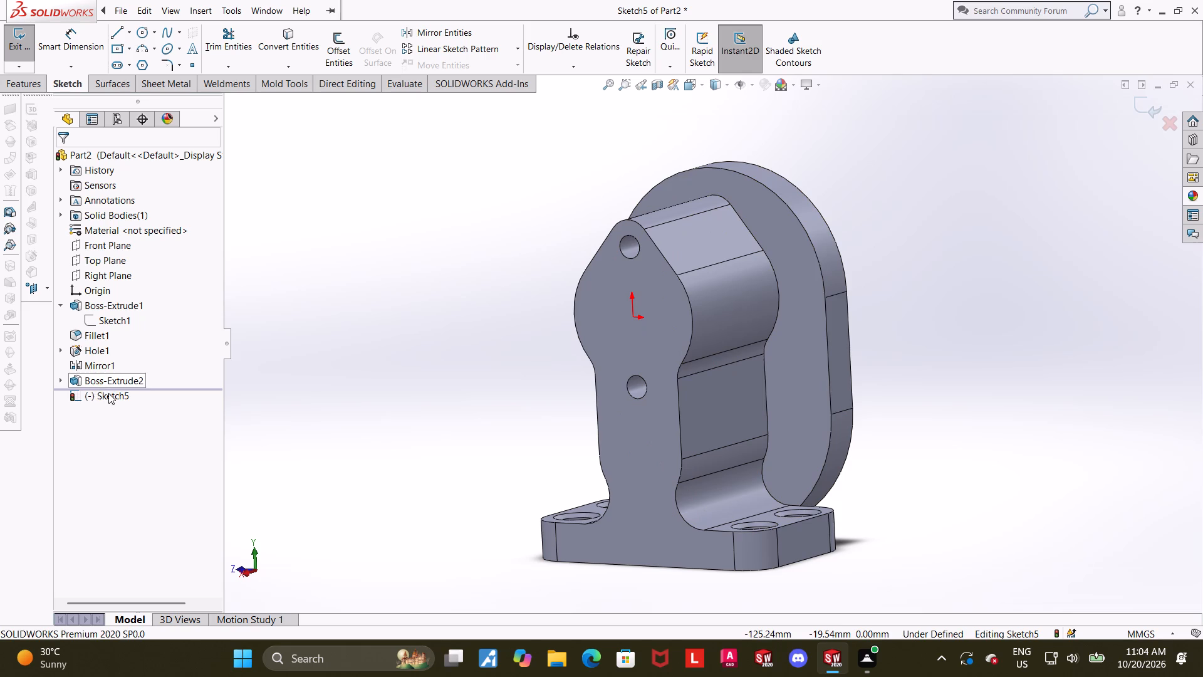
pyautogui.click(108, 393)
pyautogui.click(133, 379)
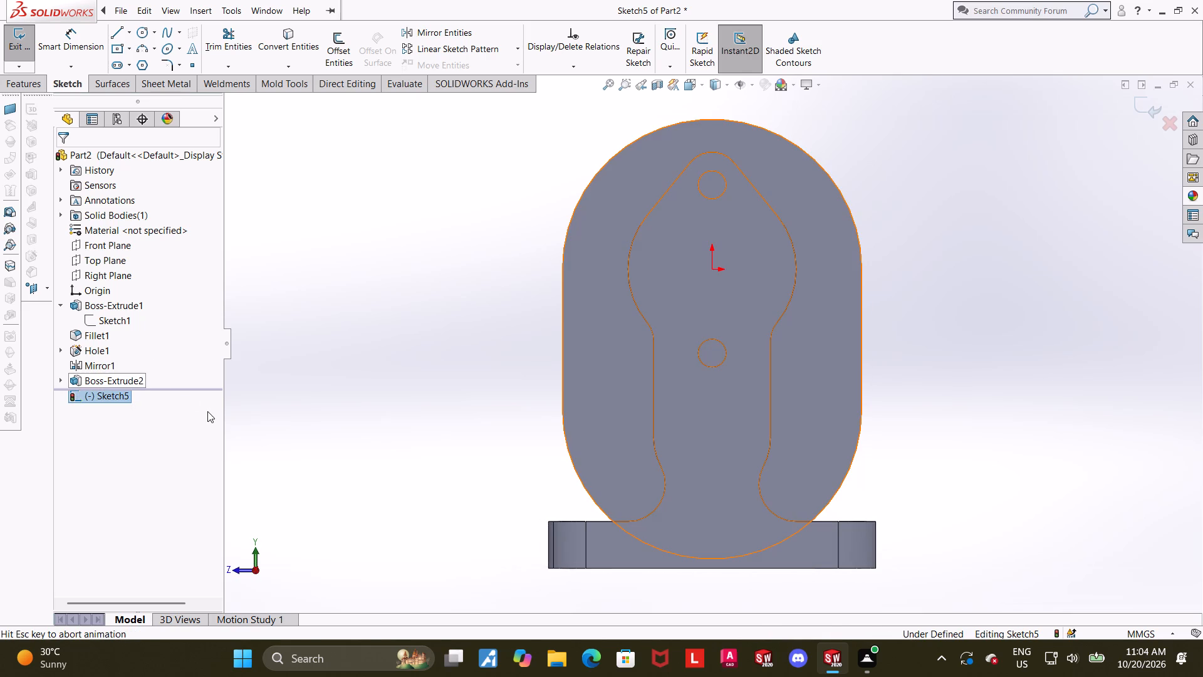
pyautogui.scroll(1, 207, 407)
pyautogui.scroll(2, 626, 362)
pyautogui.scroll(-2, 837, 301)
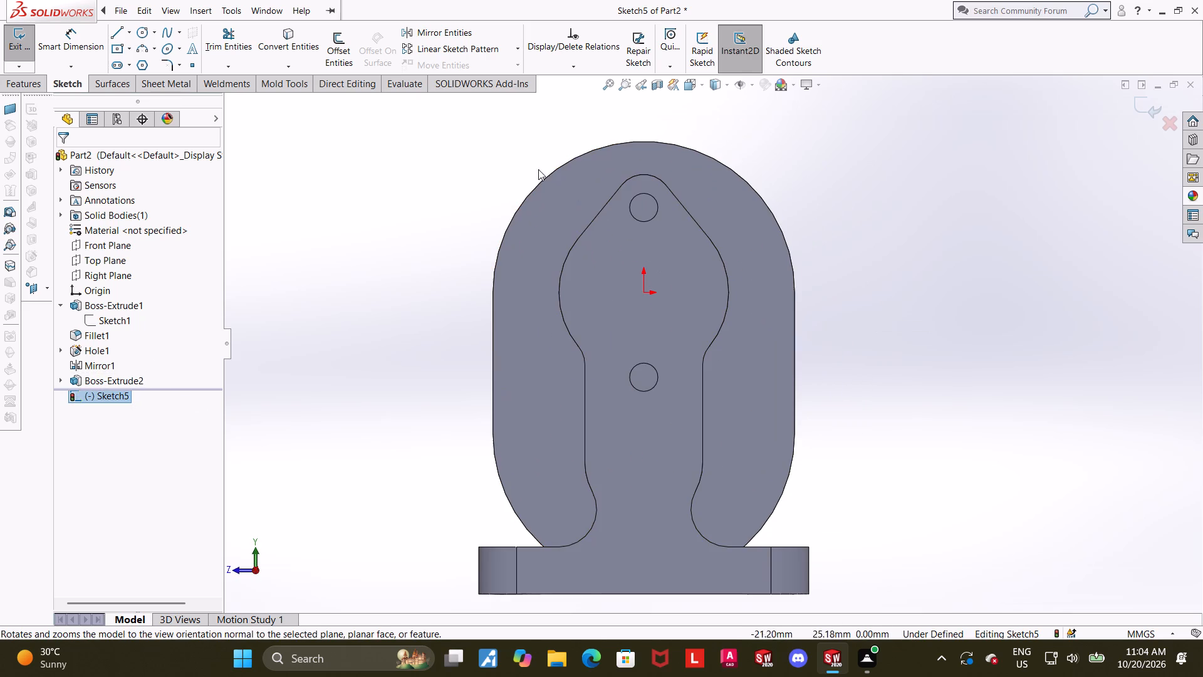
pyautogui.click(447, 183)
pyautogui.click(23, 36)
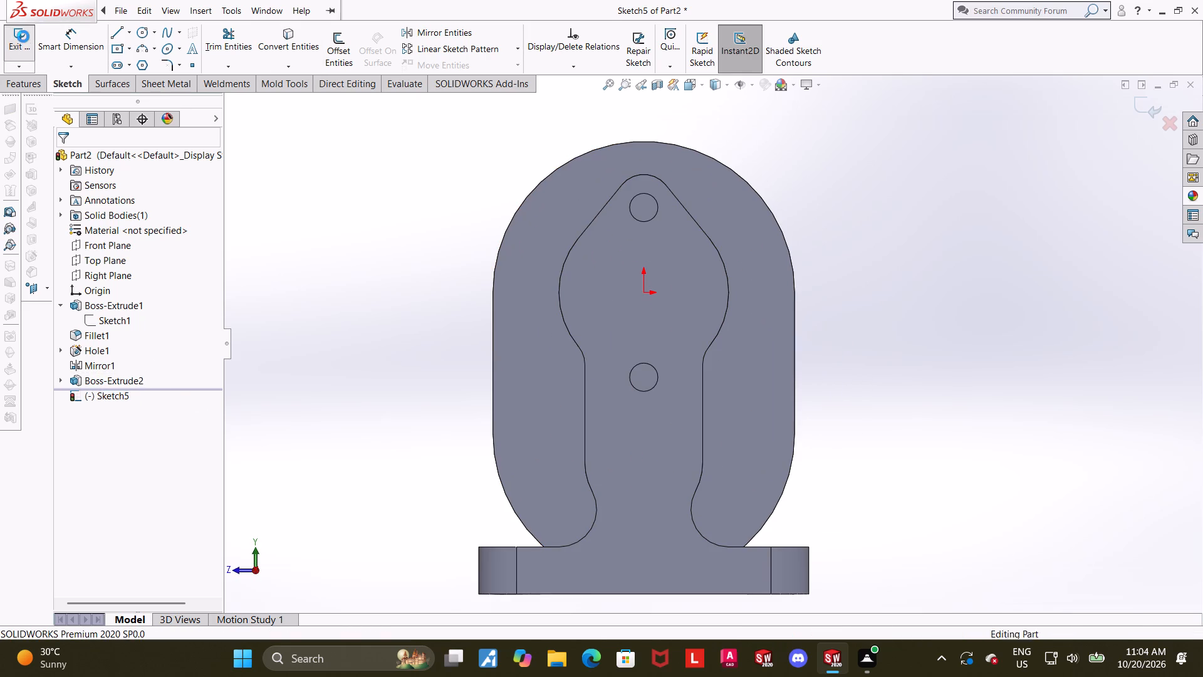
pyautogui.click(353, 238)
# Start a Hole Wizard hole specified as an ISO dowel hole of size Ø20.0.
pyautogui.click(255, 45)
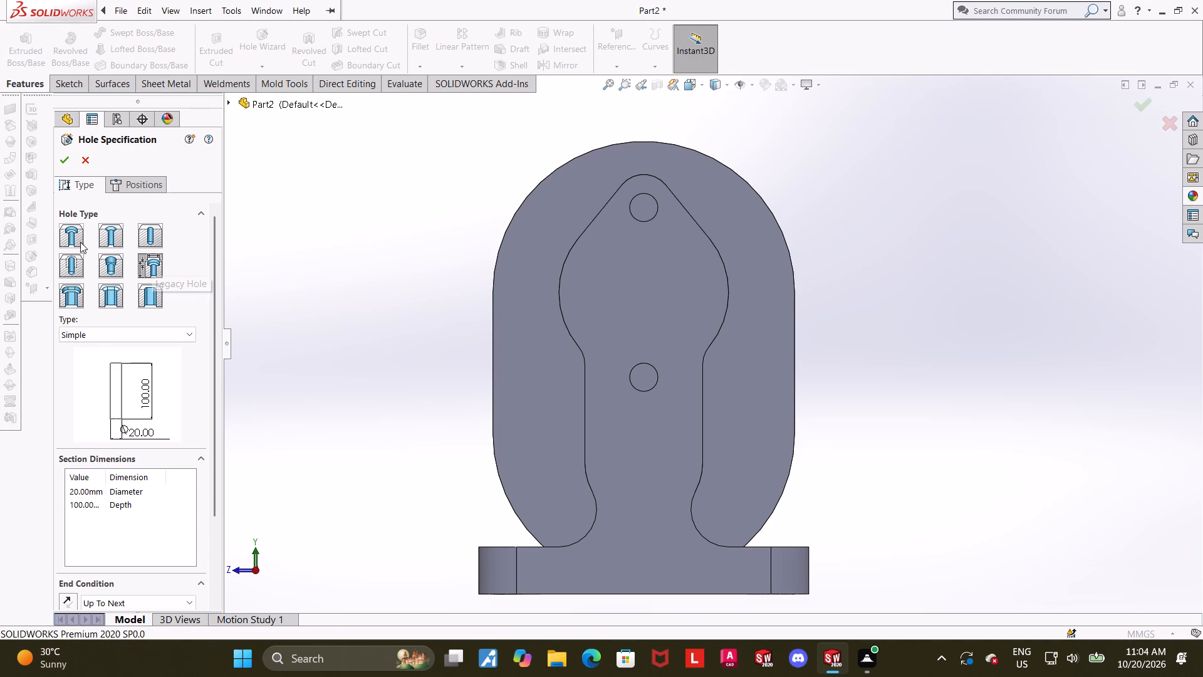
pyautogui.click(143, 236)
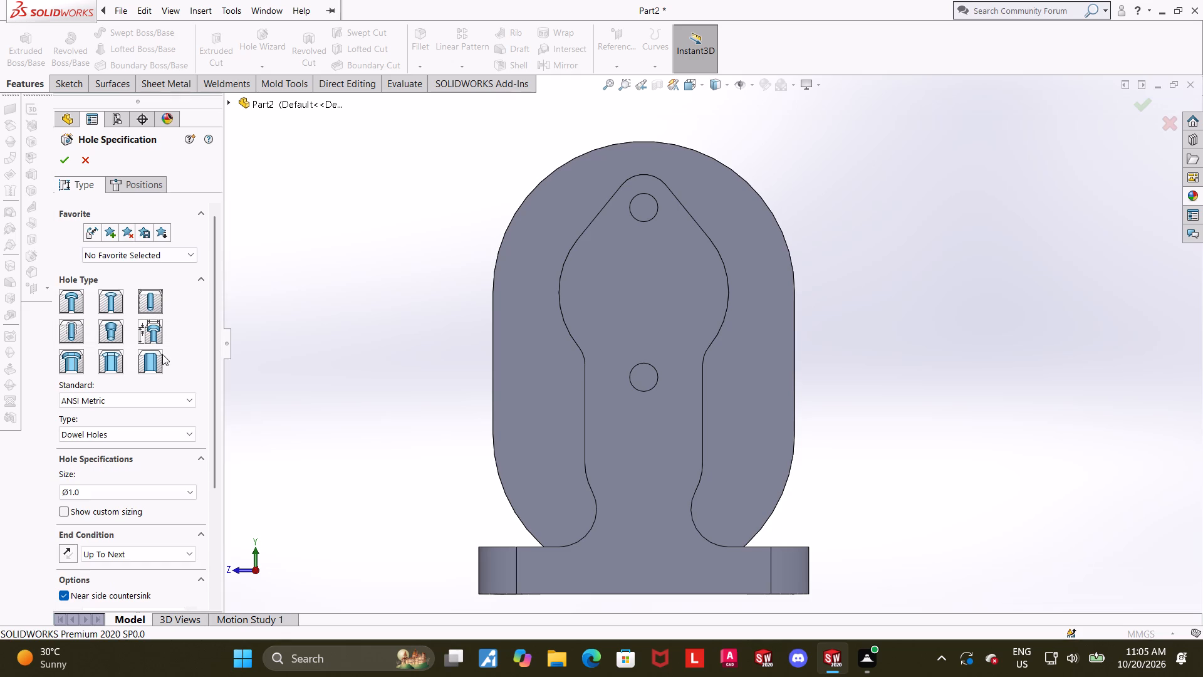
pyautogui.moveTo(214, 364); pyautogui.dragTo(213, 458)
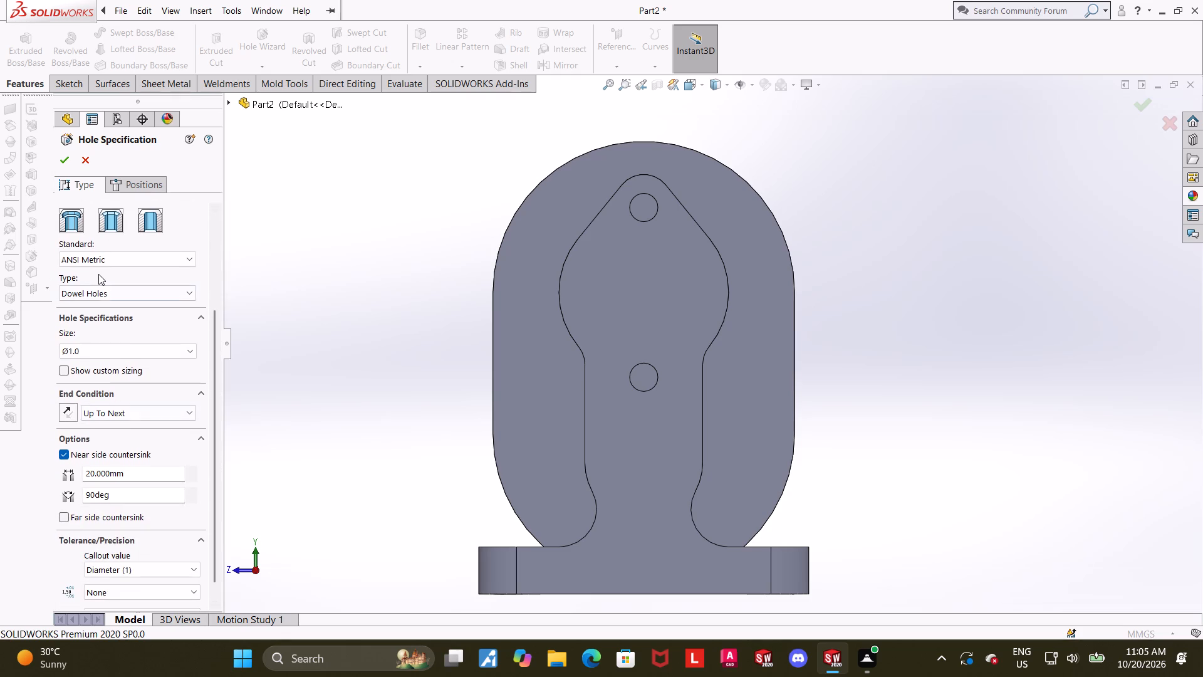
pyautogui.click(105, 291)
pyautogui.click(340, 319)
pyautogui.click(105, 354)
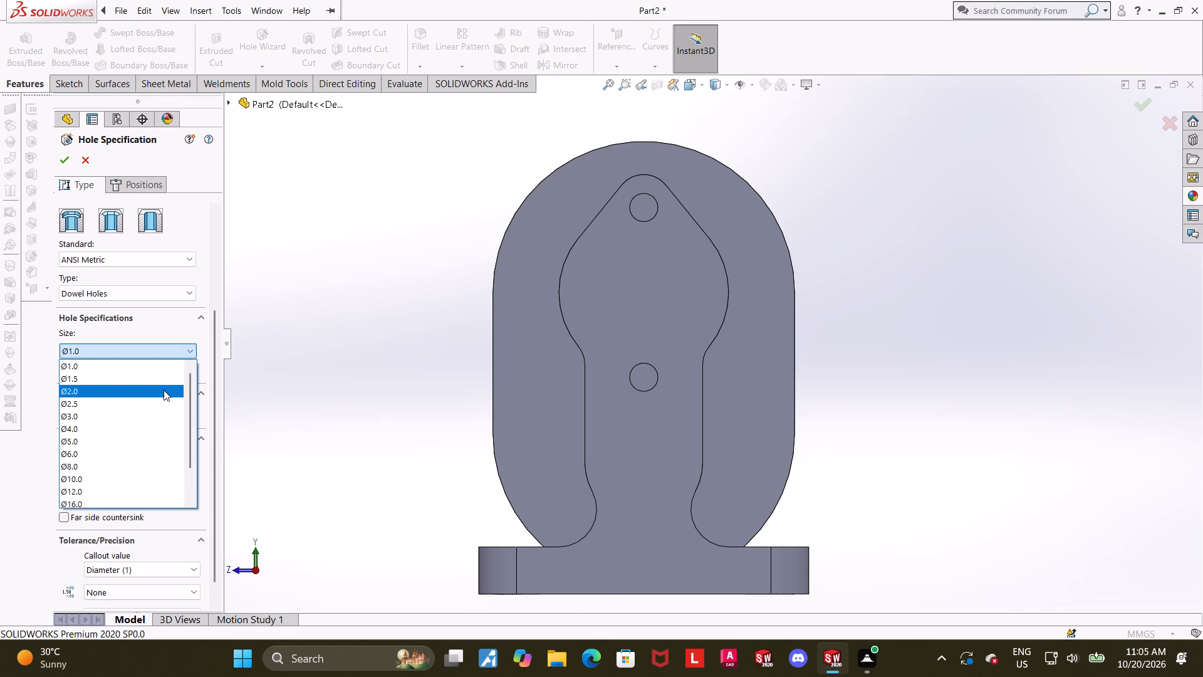
pyautogui.scroll(-2, 164, 398)
pyautogui.scroll(-2, 89, 417)
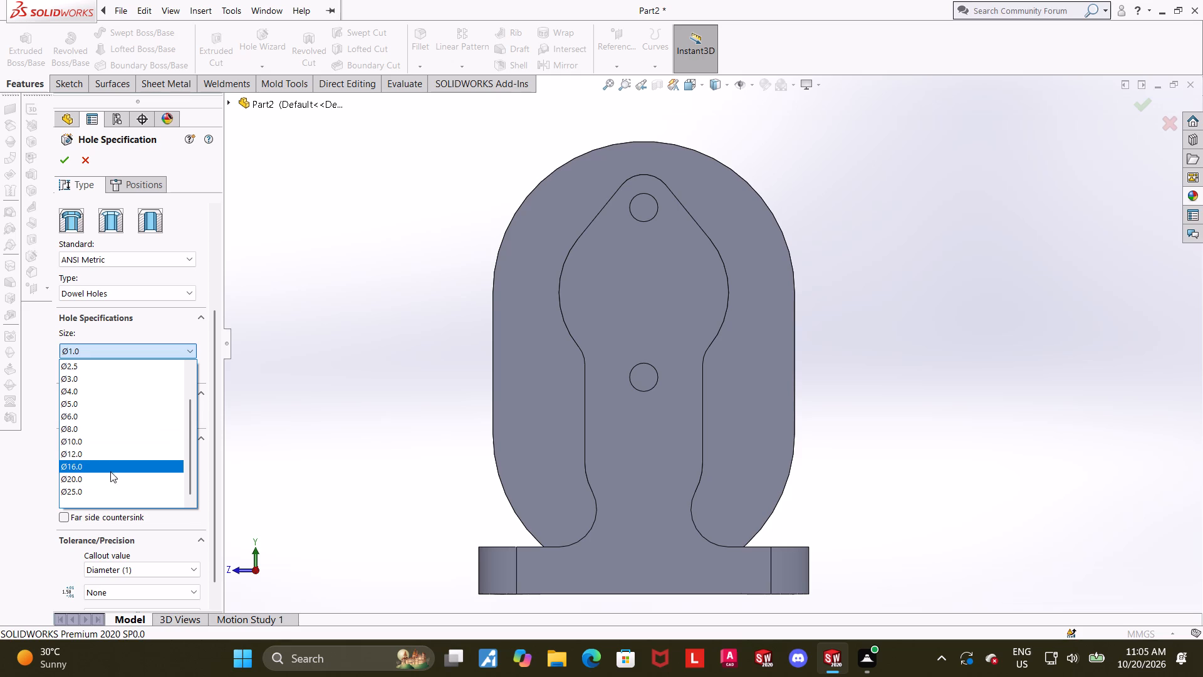
pyautogui.click(283, 433)
pyautogui.click(108, 260)
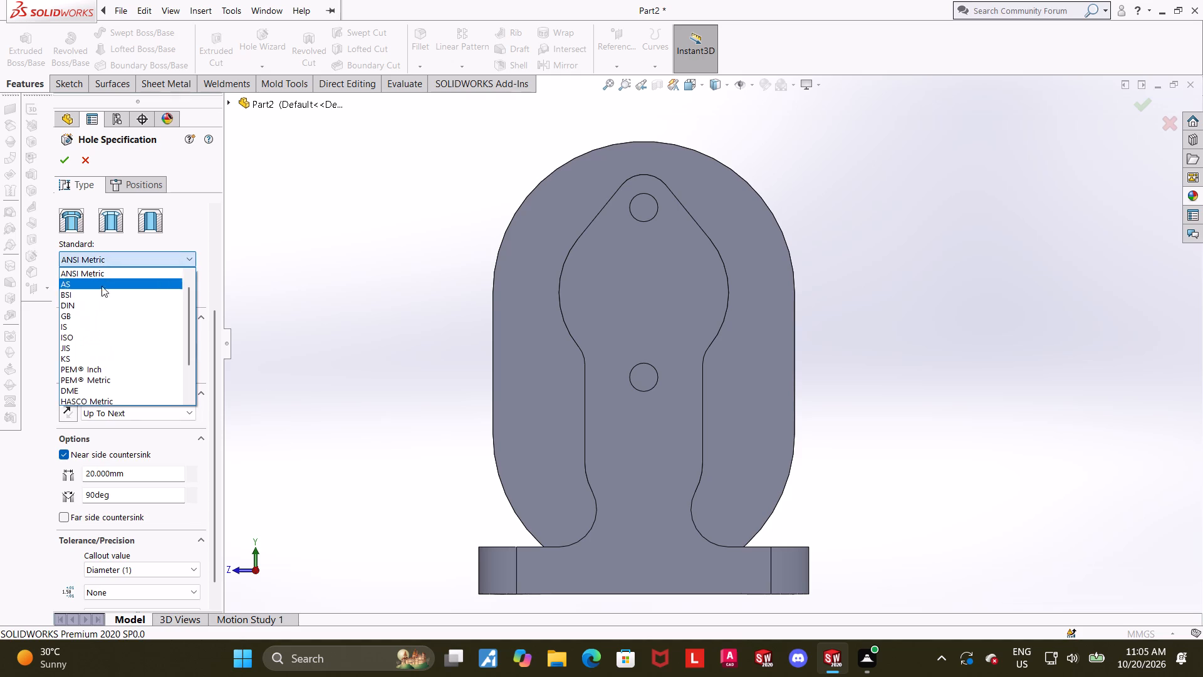
pyautogui.click(86, 333)
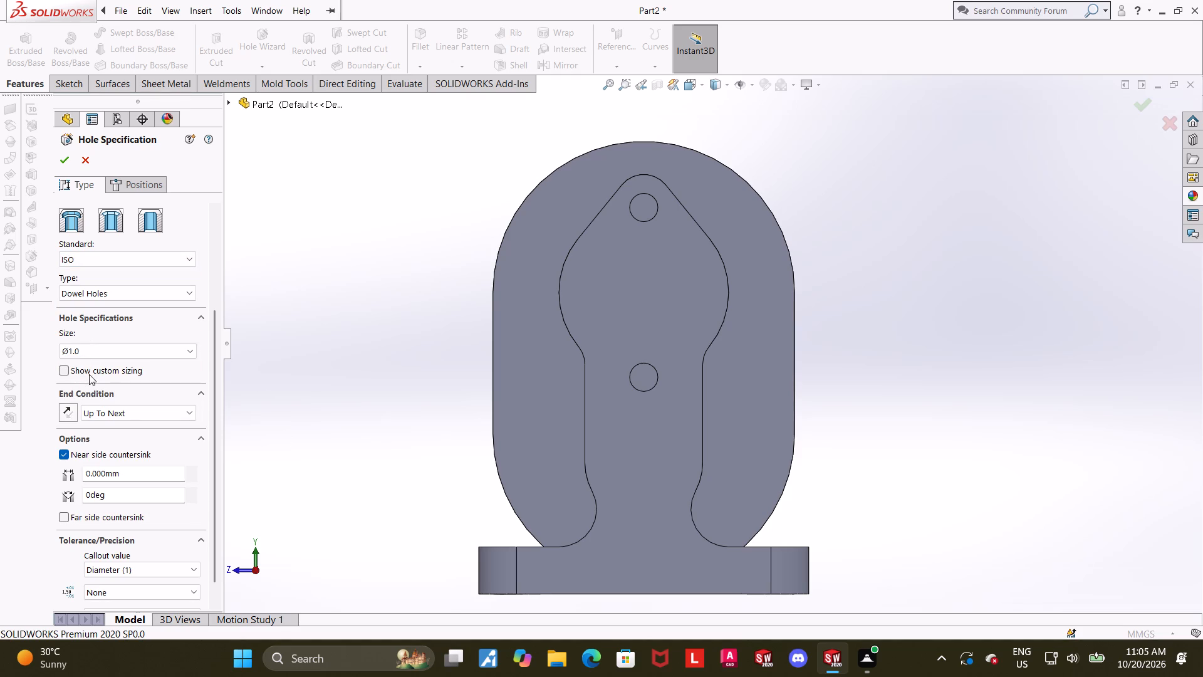
pyautogui.click(94, 354)
pyautogui.scroll(-5, 104, 477)
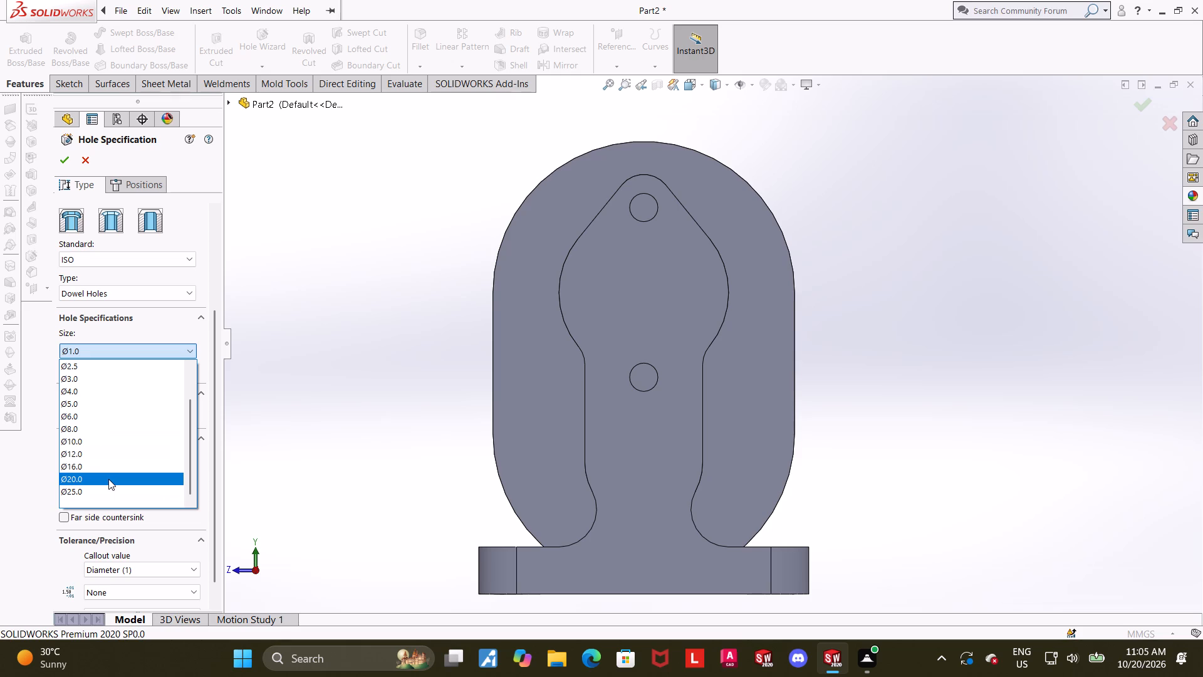
pyautogui.click(108, 479)
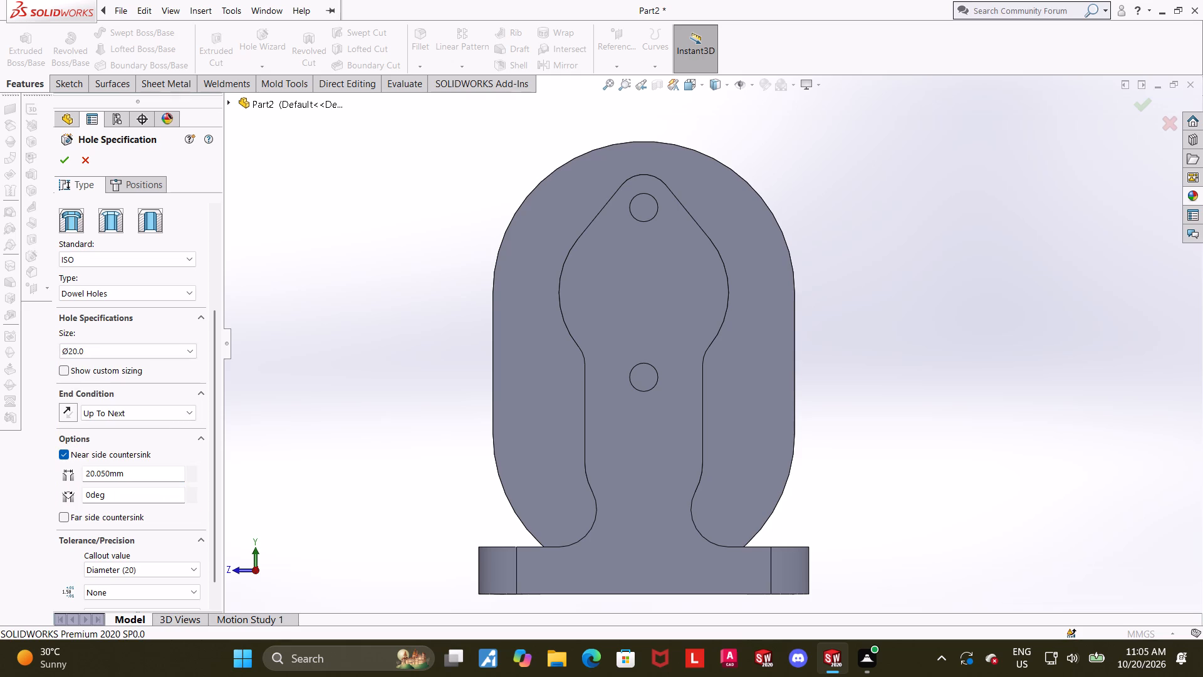
# Set the near side countersink diameter to 24 mm and enable a far side countersink with a 24 mm diameter.
pyautogui.moveTo(213, 448); pyautogui.dragTo(212, 496)
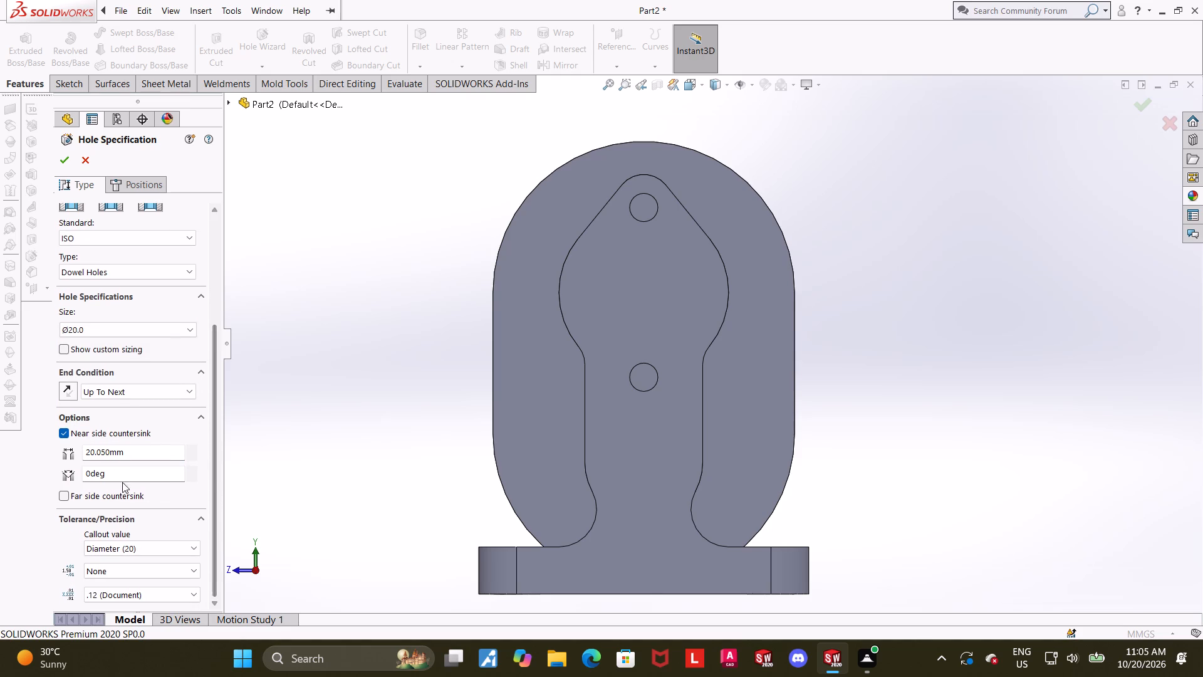
pyautogui.moveTo(138, 451); pyautogui.dragTo(58, 451)
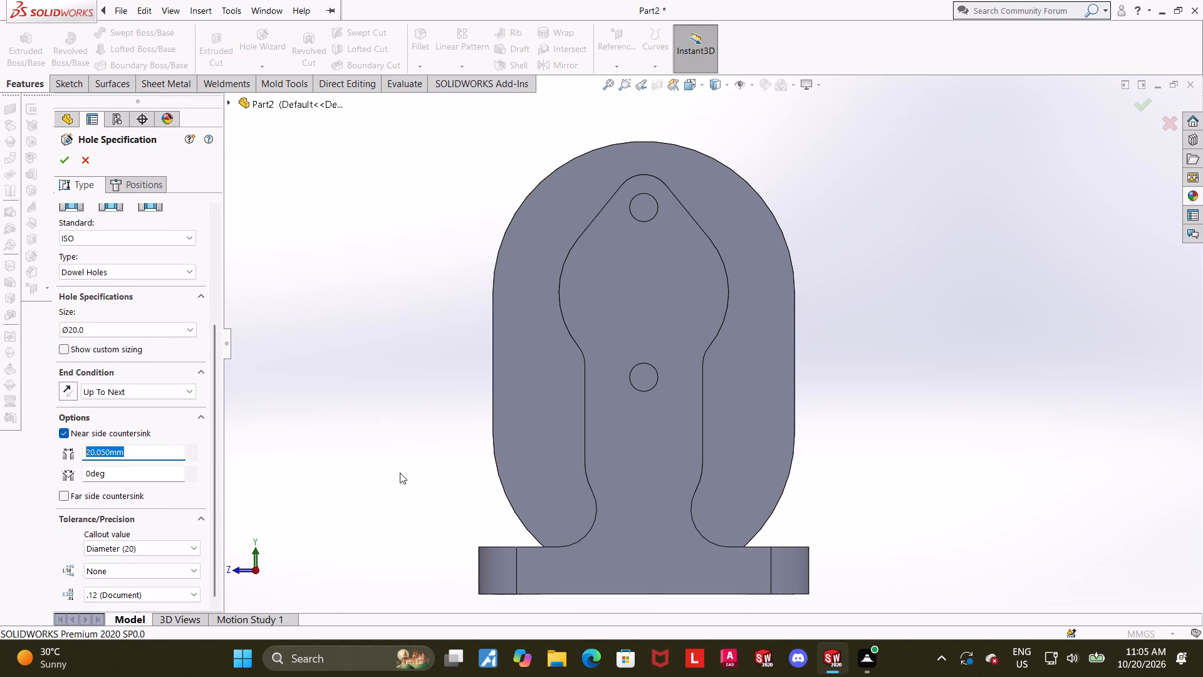
pyautogui.press('2')
pyautogui.press('4')
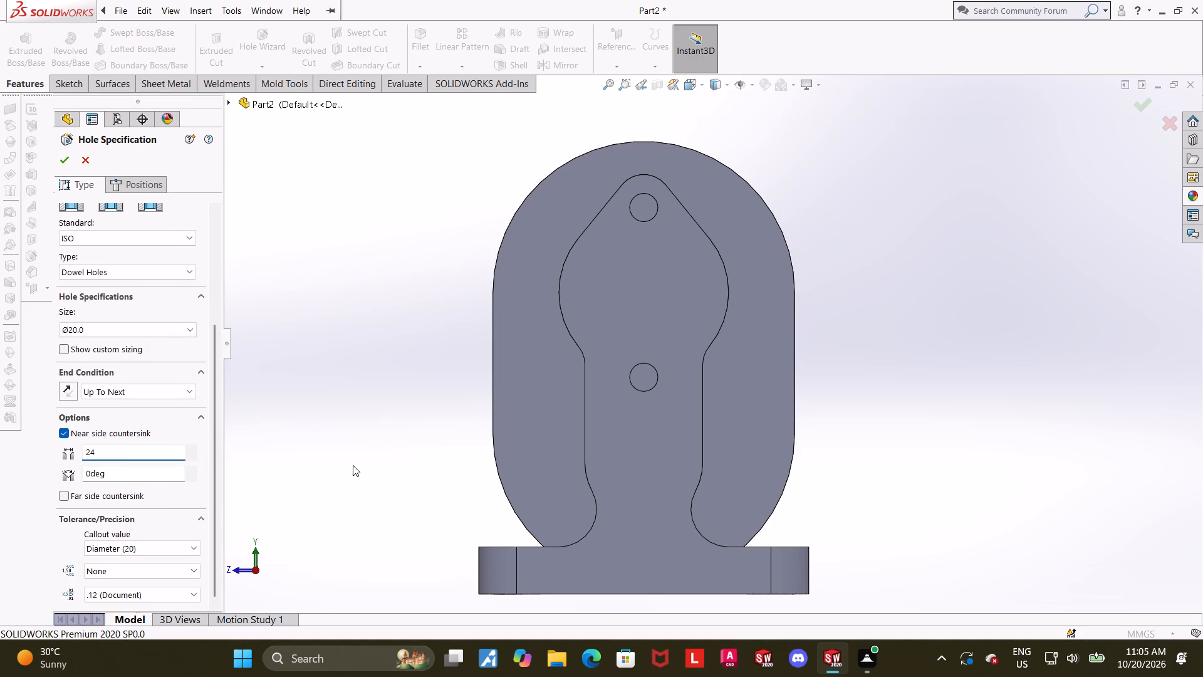
pyautogui.press('Return')
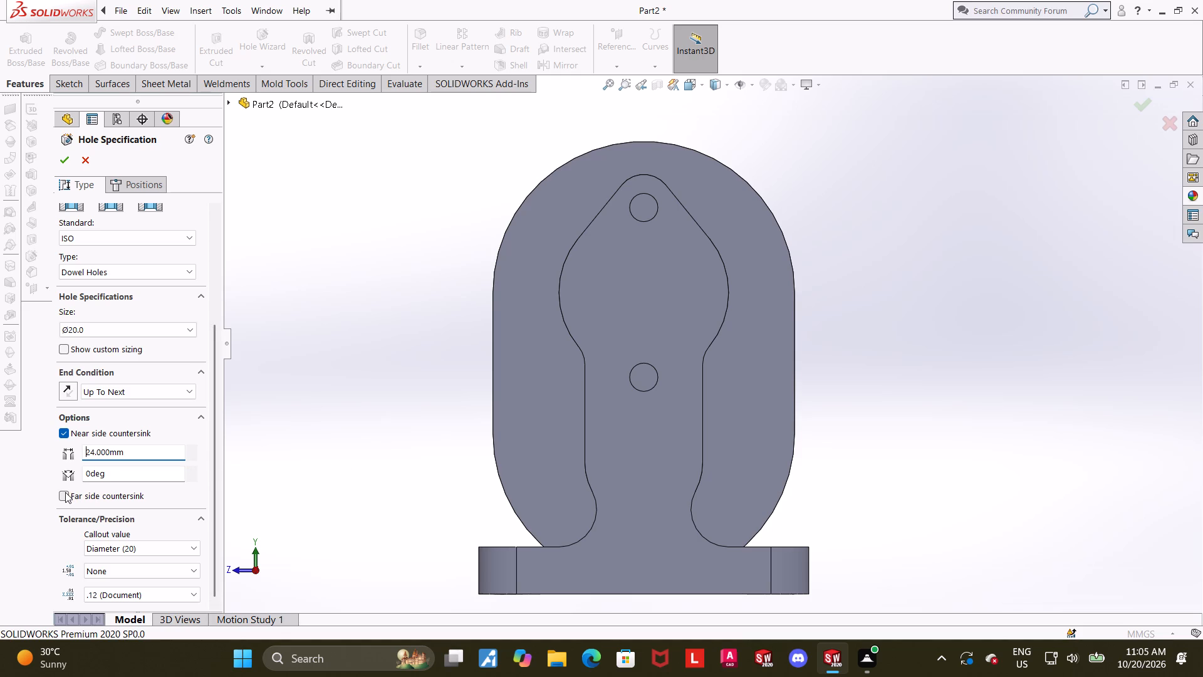
pyautogui.click(65, 497)
pyautogui.press('2')
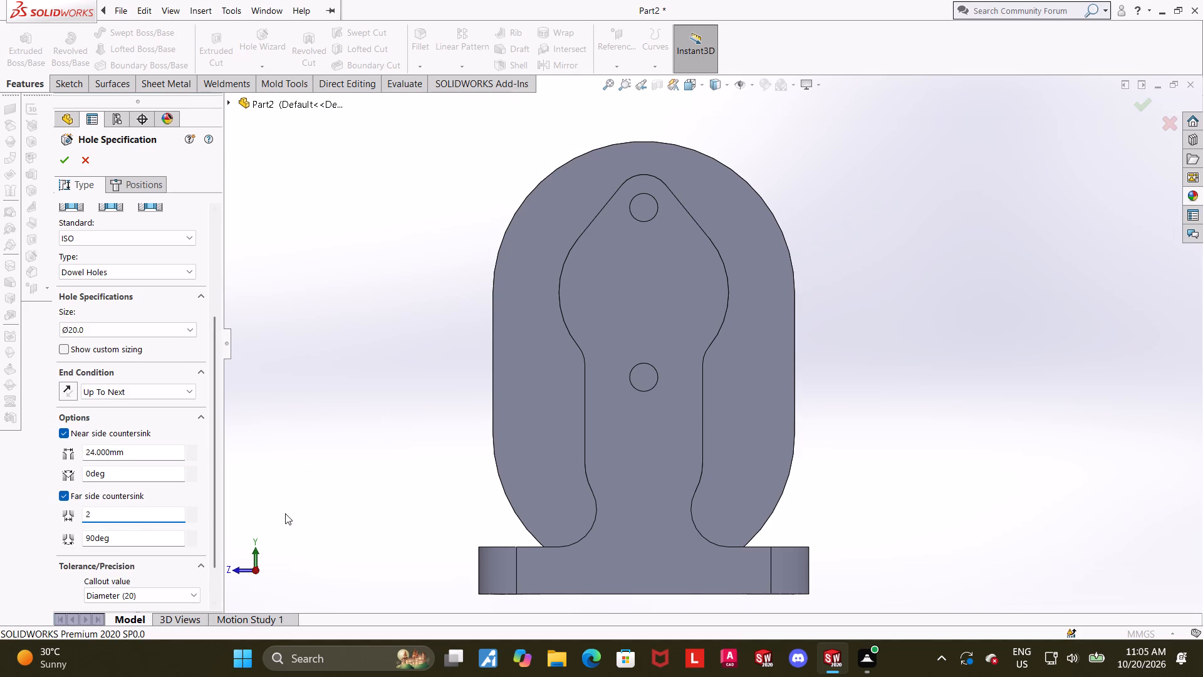
pyautogui.press('4')
pyautogui.press('Return')
# Place the hole's centre point on the bracket's flat profile face close to the origin, using a 3D positioning sketch.
pyautogui.click(120, 192)
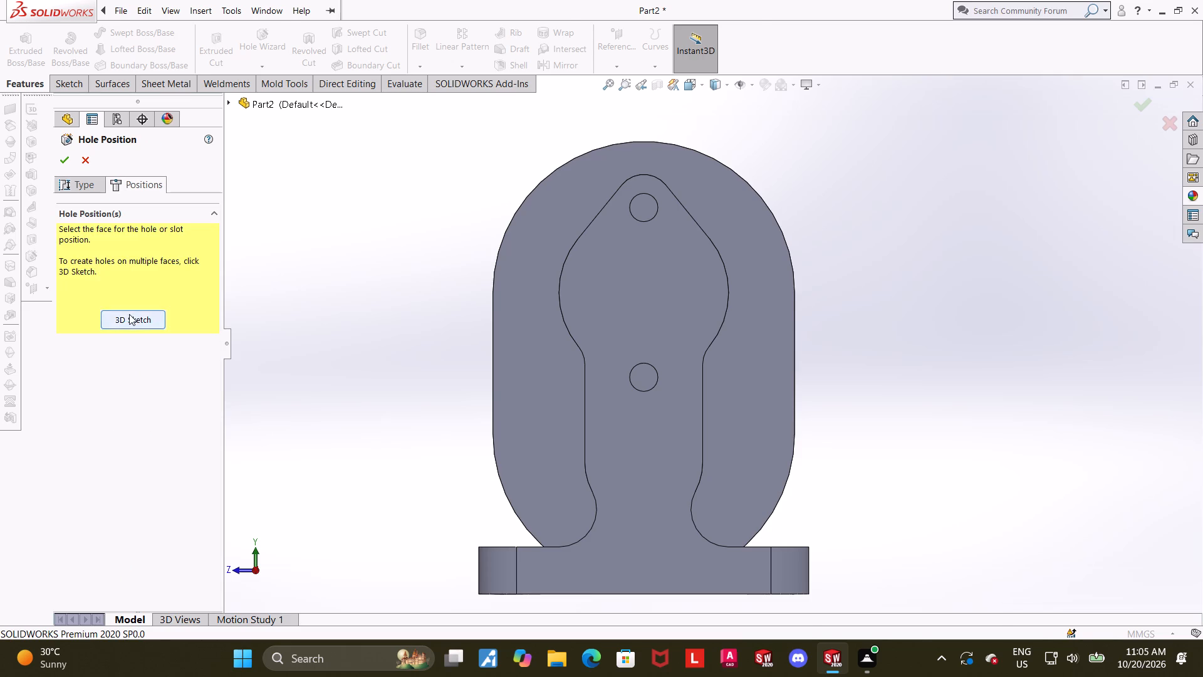
pyautogui.click(129, 314)
pyautogui.click(643, 293)
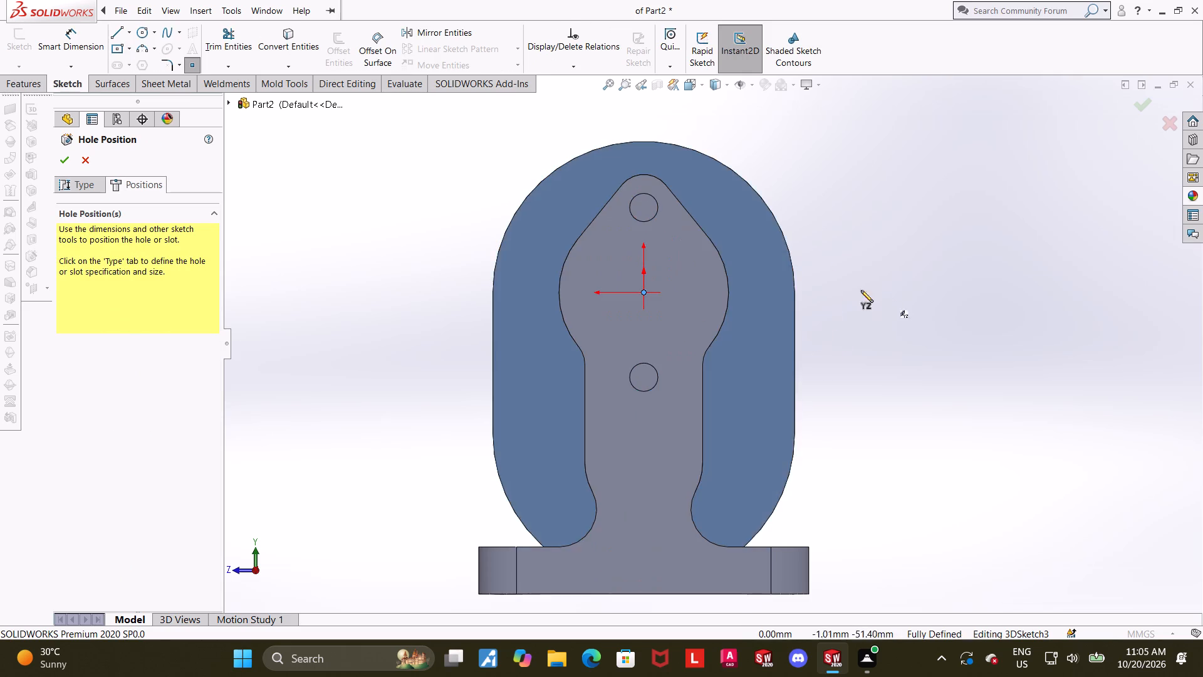
pyautogui.click(656, 296)
pyautogui.press('Escape')
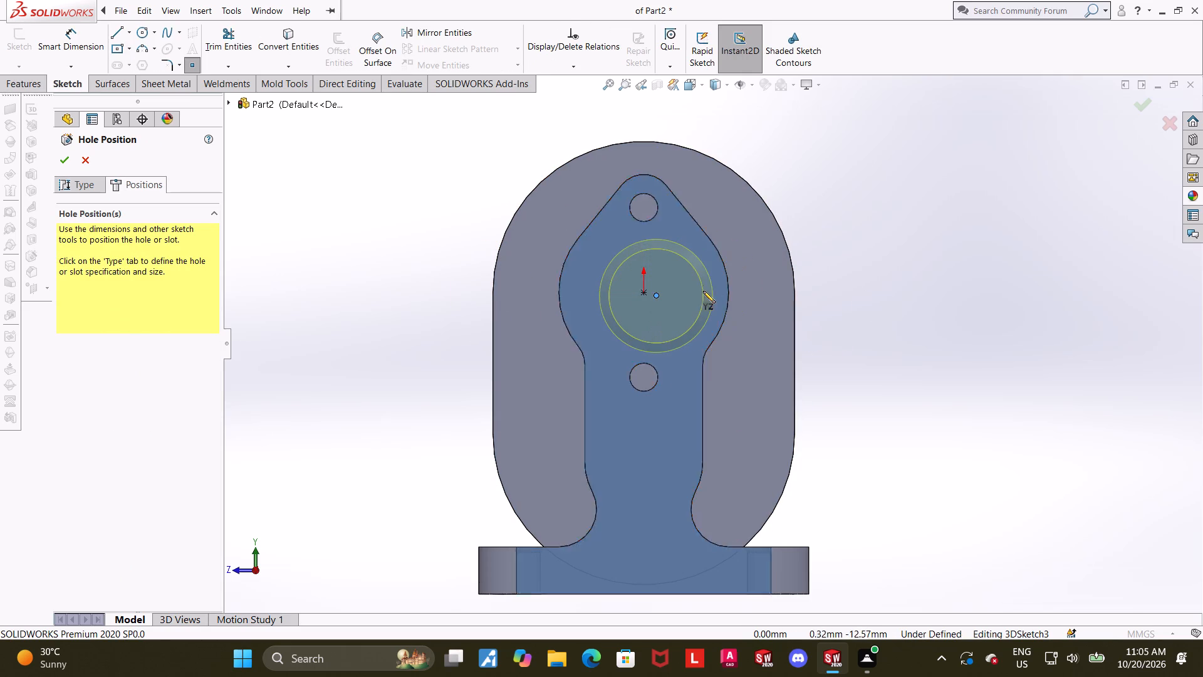
pyautogui.press('Escape')
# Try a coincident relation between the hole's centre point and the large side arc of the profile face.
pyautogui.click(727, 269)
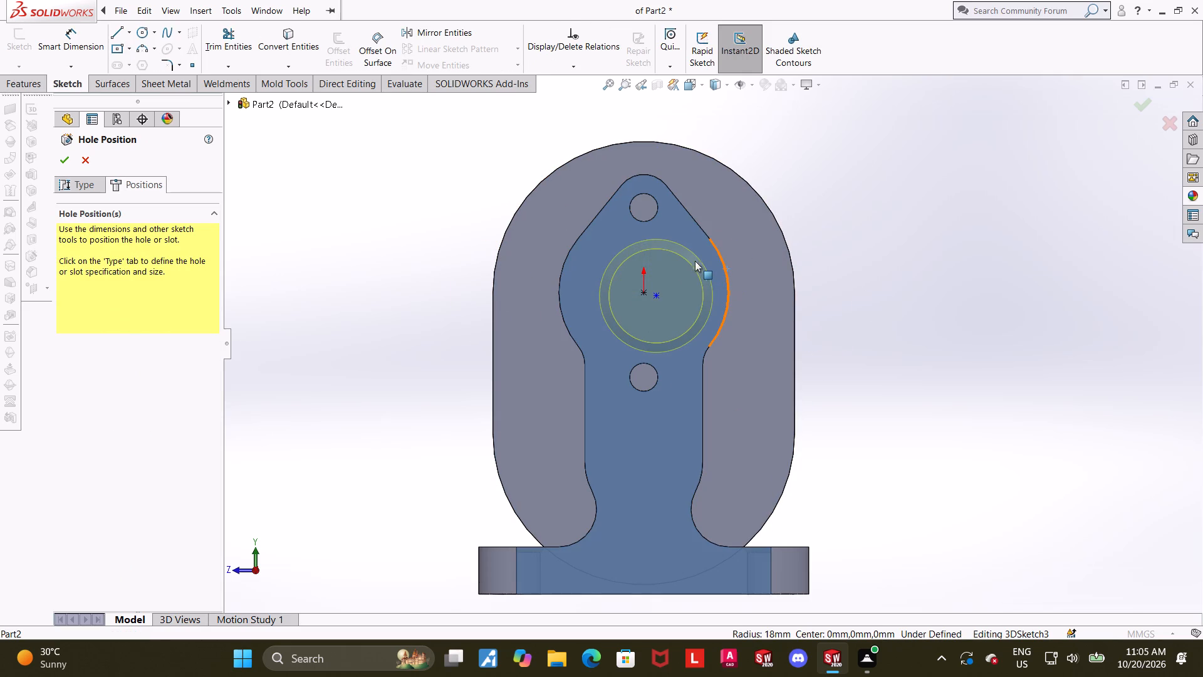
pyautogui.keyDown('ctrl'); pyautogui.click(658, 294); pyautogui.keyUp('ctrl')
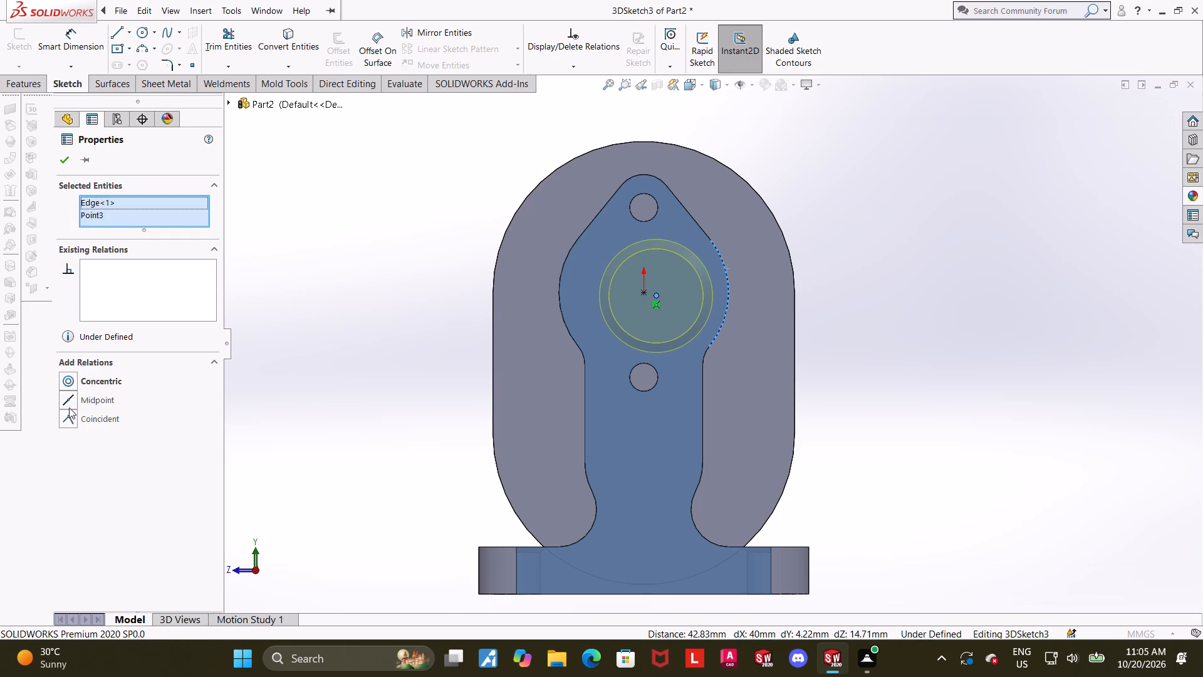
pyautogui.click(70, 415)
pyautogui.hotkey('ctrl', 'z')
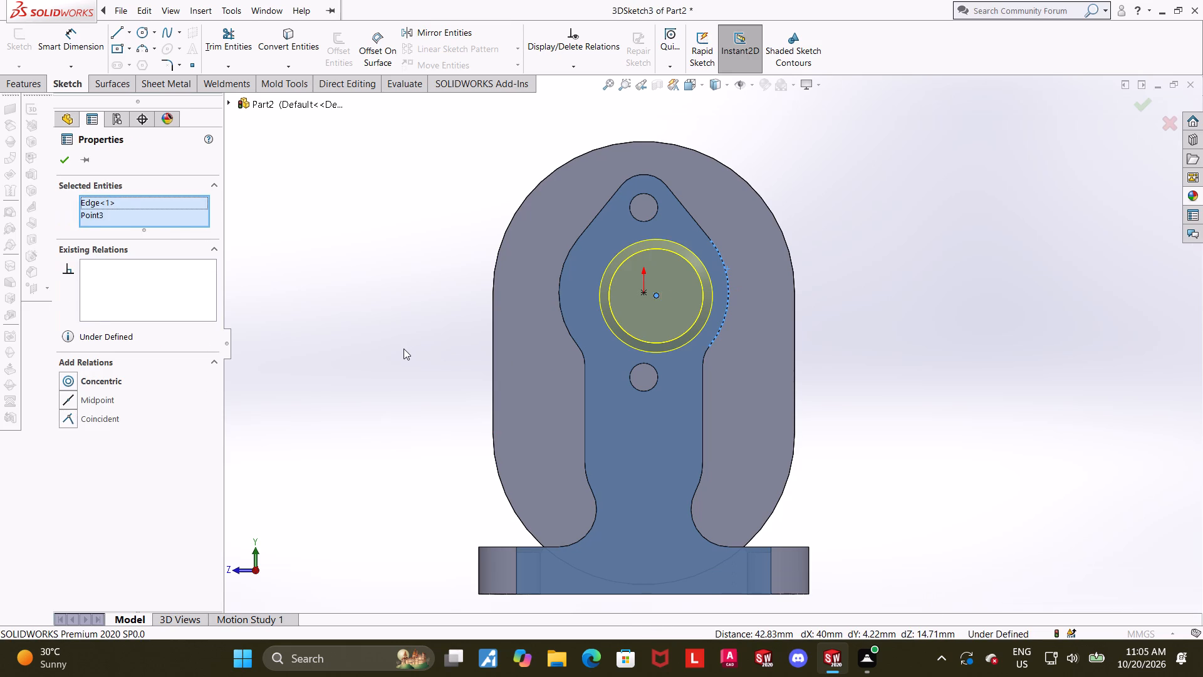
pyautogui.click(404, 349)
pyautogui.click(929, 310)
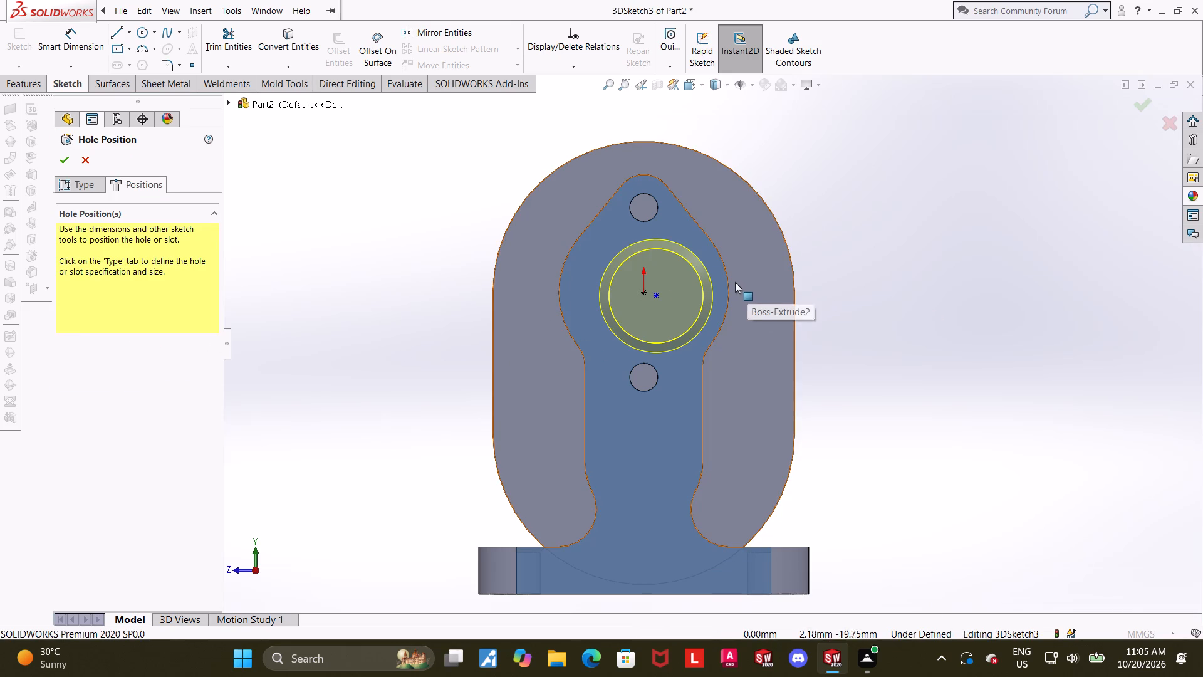
# Make the hole's centre point concentric with the large side arc of the profile face.
pyautogui.click(727, 280)
pyautogui.keyDown('ctrl'); pyautogui.click(654, 298); pyautogui.keyUp('ctrl')
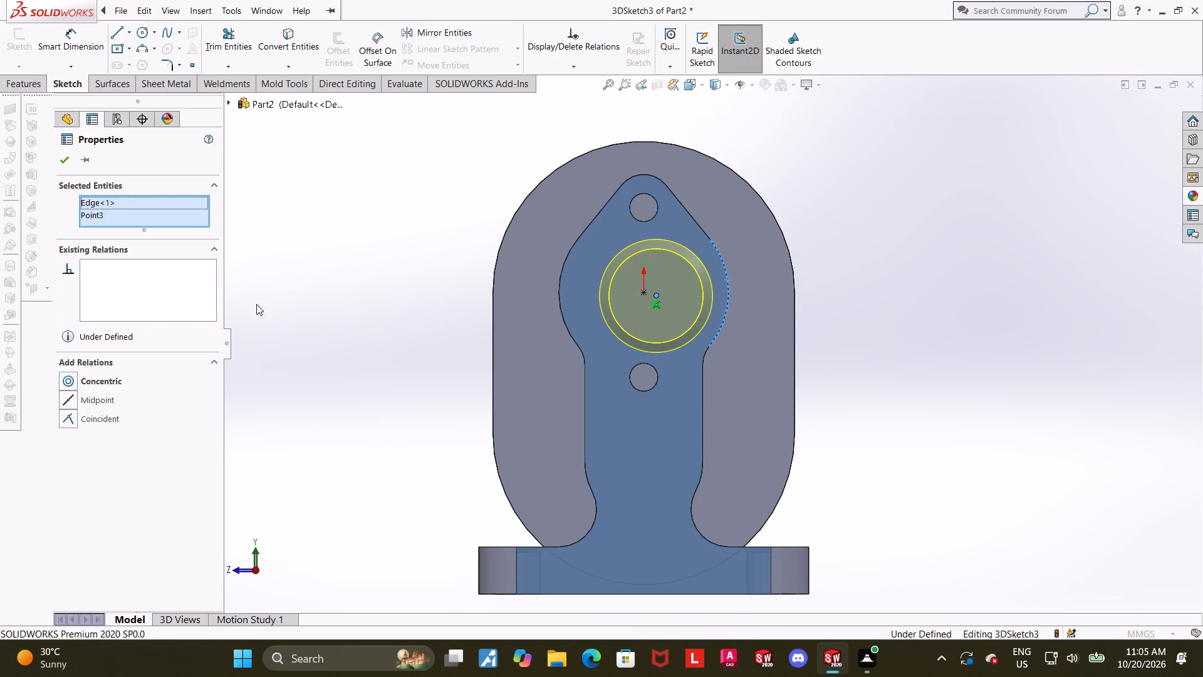
pyautogui.click(72, 376)
pyautogui.click(68, 164)
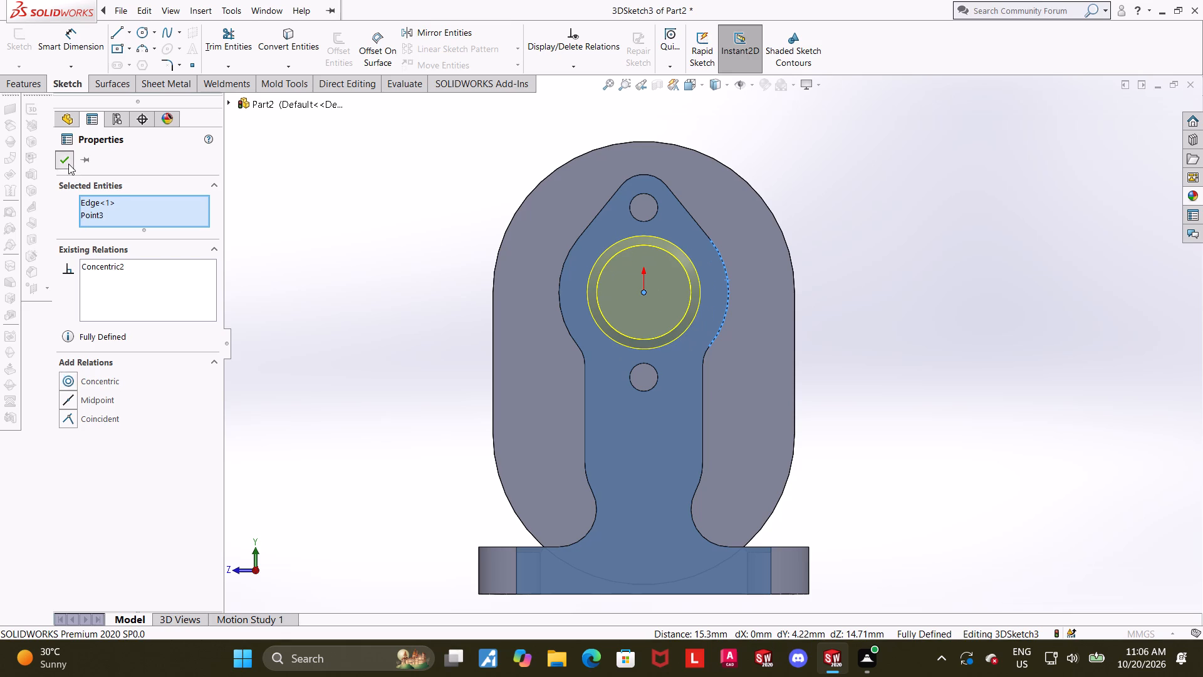
# Set both the near side and far side countersink angles of the hole to 82 degrees.
pyautogui.moveTo(963, 307); pyautogui.dragTo(912, 329, button='middle')
pyautogui.scroll(1, 911, 330)
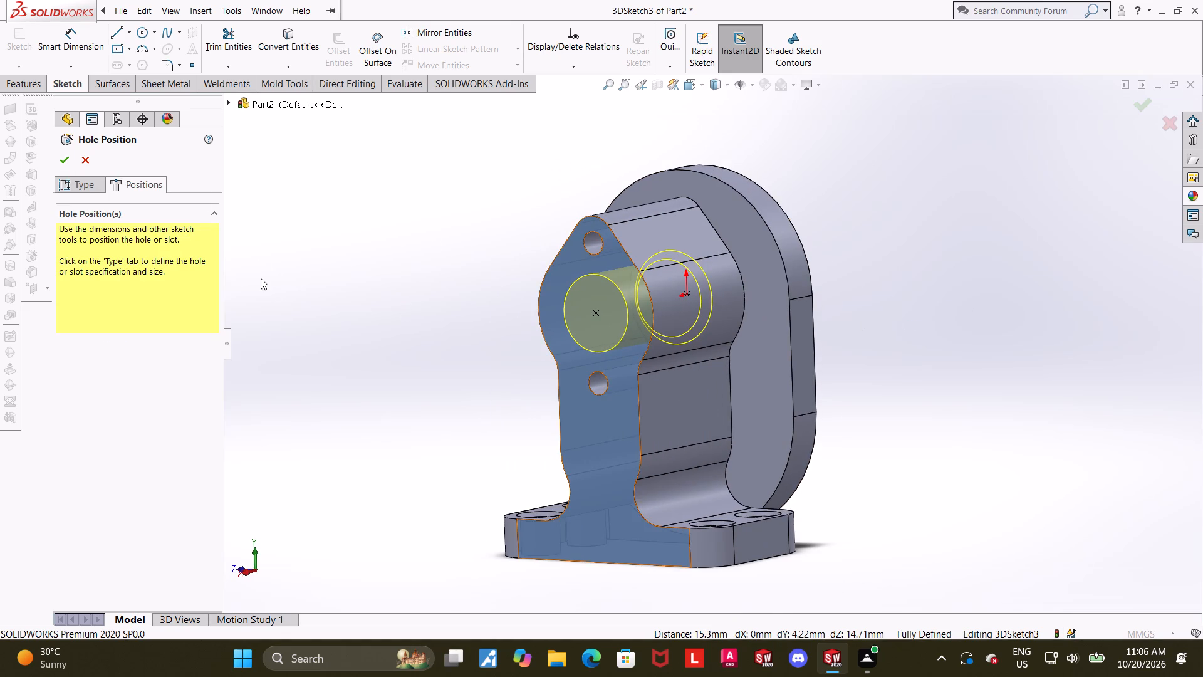
pyautogui.click(93, 184)
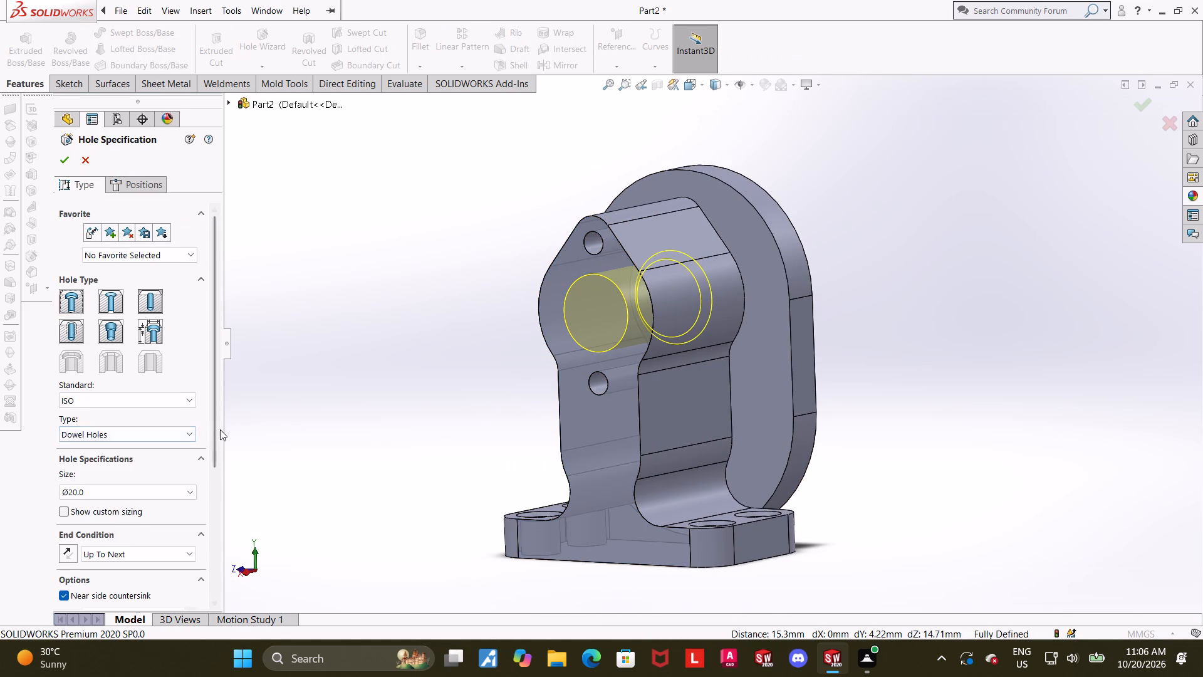
pyautogui.moveTo(219, 429); pyautogui.dragTo(215, 545)
pyautogui.moveTo(118, 447); pyautogui.dragTo(18, 441)
pyautogui.write('82')
pyautogui.press('Return')
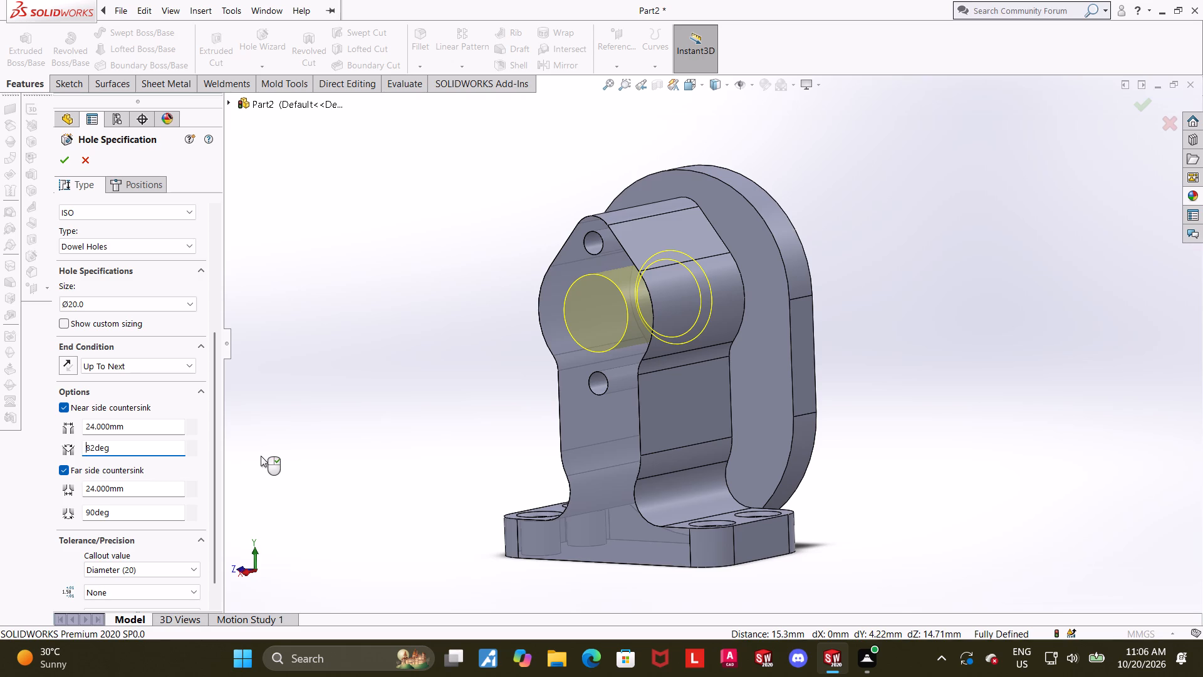
pyautogui.moveTo(130, 517); pyautogui.dragTo(0, 501)
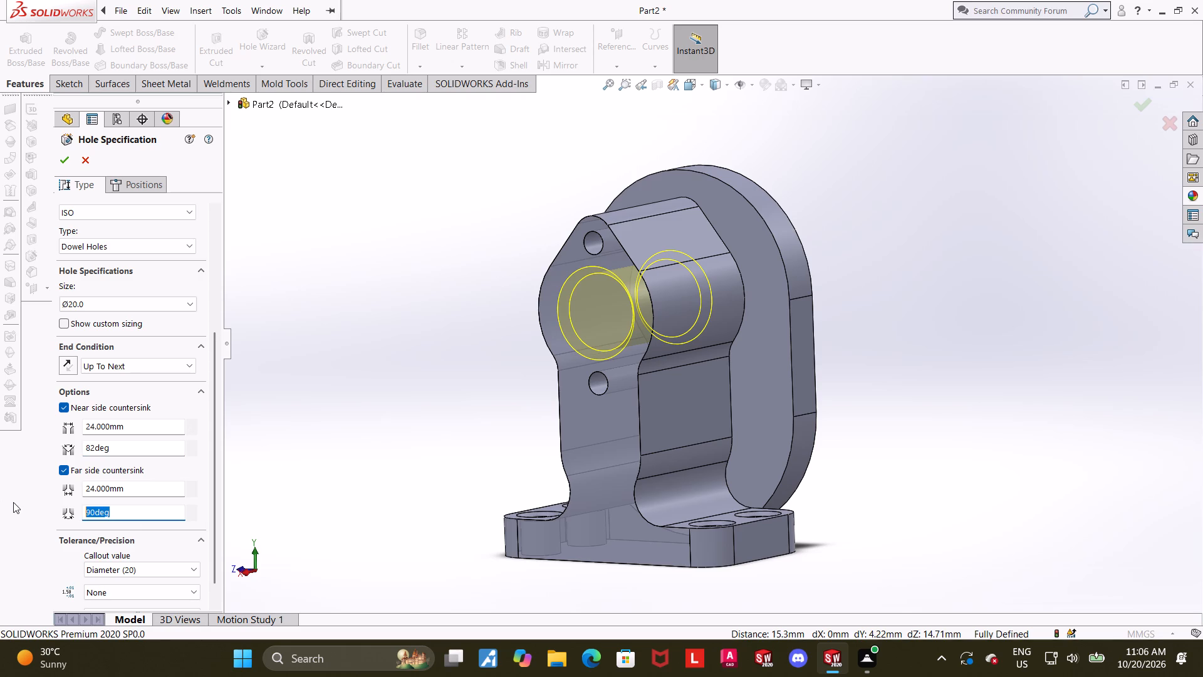
pyautogui.write('82')
pyautogui.press('Return')
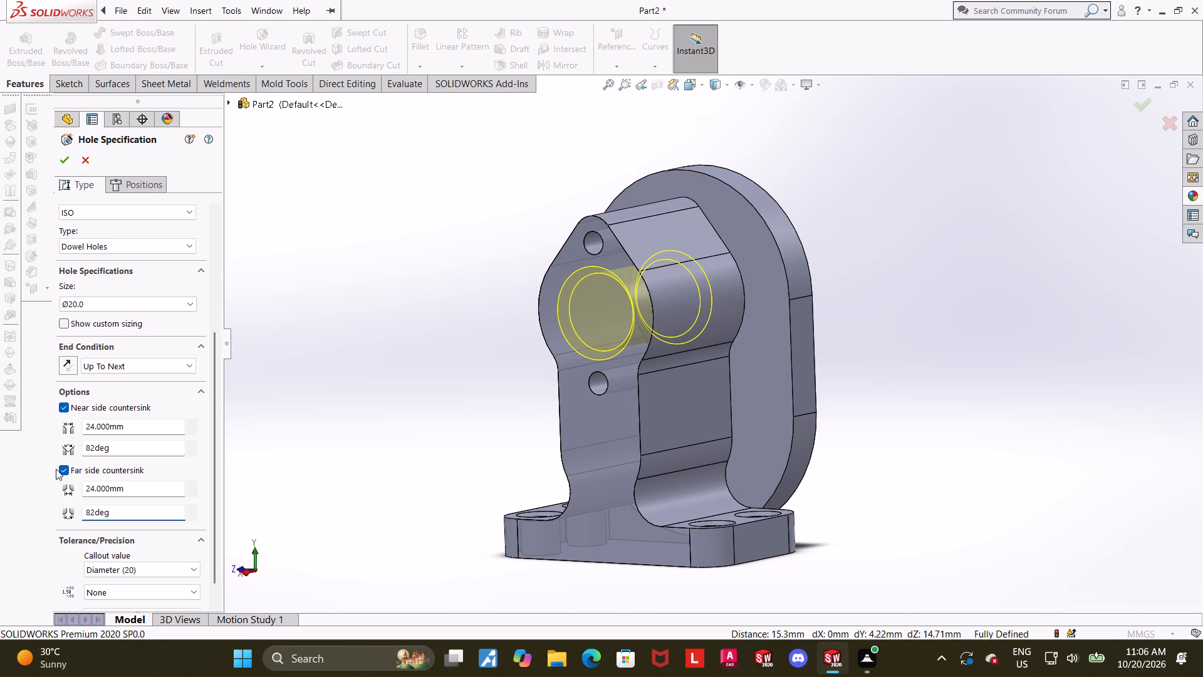
# Finish the Ø20 dowel hole with its countersinks and inspect both ends of it on the bracket.
pyautogui.click(63, 162)
pyautogui.click(345, 290)
pyautogui.moveTo(482, 305); pyautogui.dragTo(434, 281, button='middle')
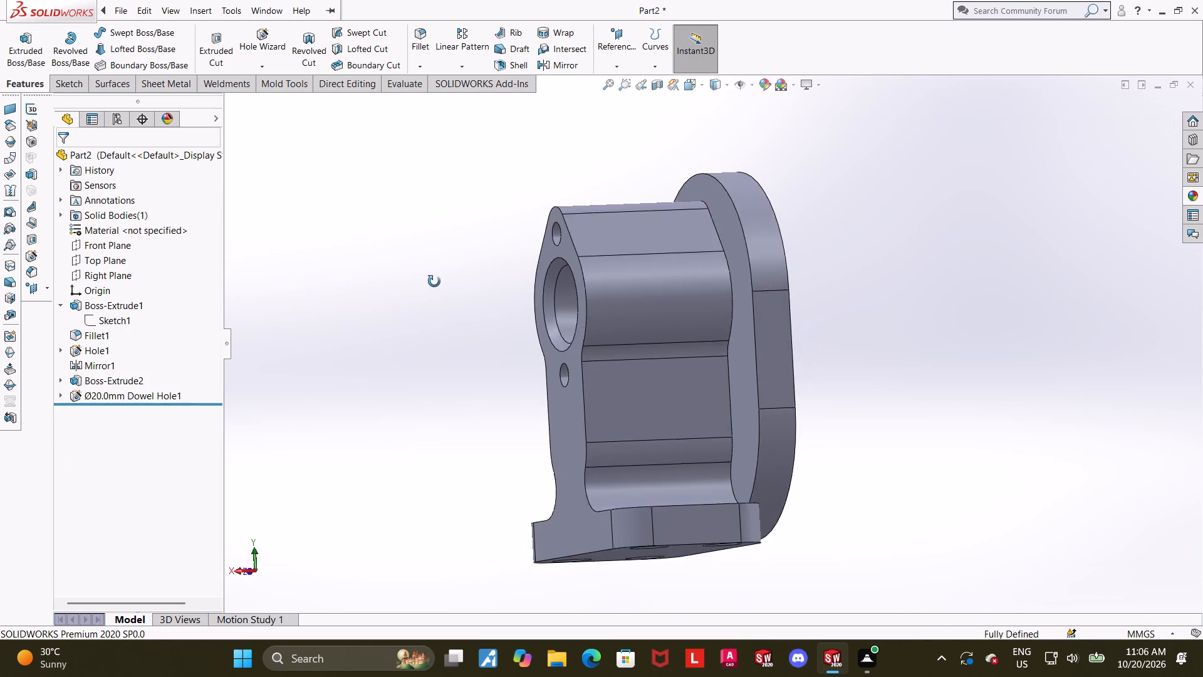
pyautogui.moveTo(434, 281); pyautogui.dragTo(498, 295, button='middle')
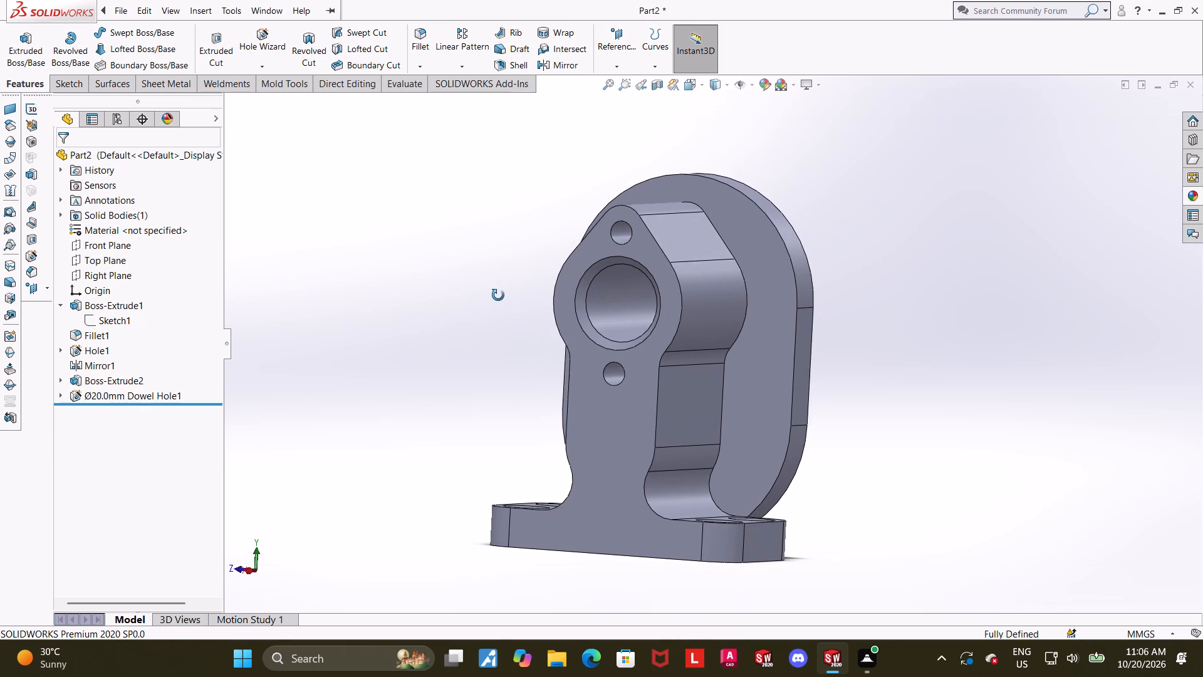
pyautogui.moveTo(498, 295); pyautogui.dragTo(466, 298, button='middle')
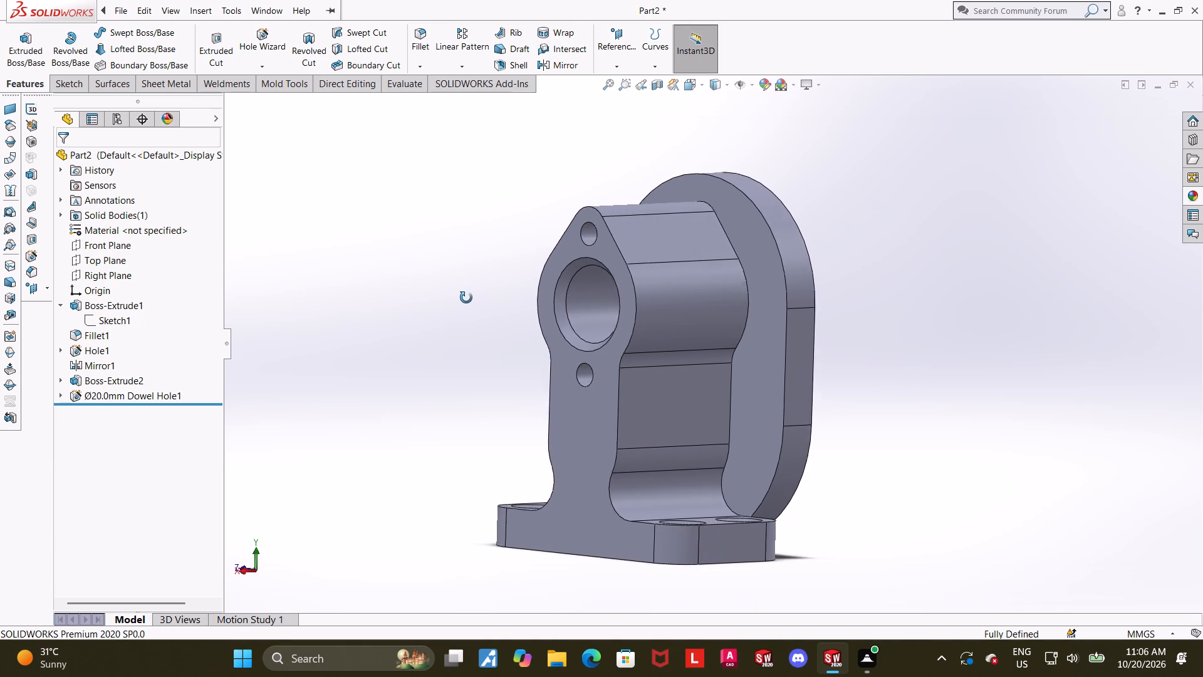
pyautogui.moveTo(466, 298); pyautogui.dragTo(383, 280, button='middle')
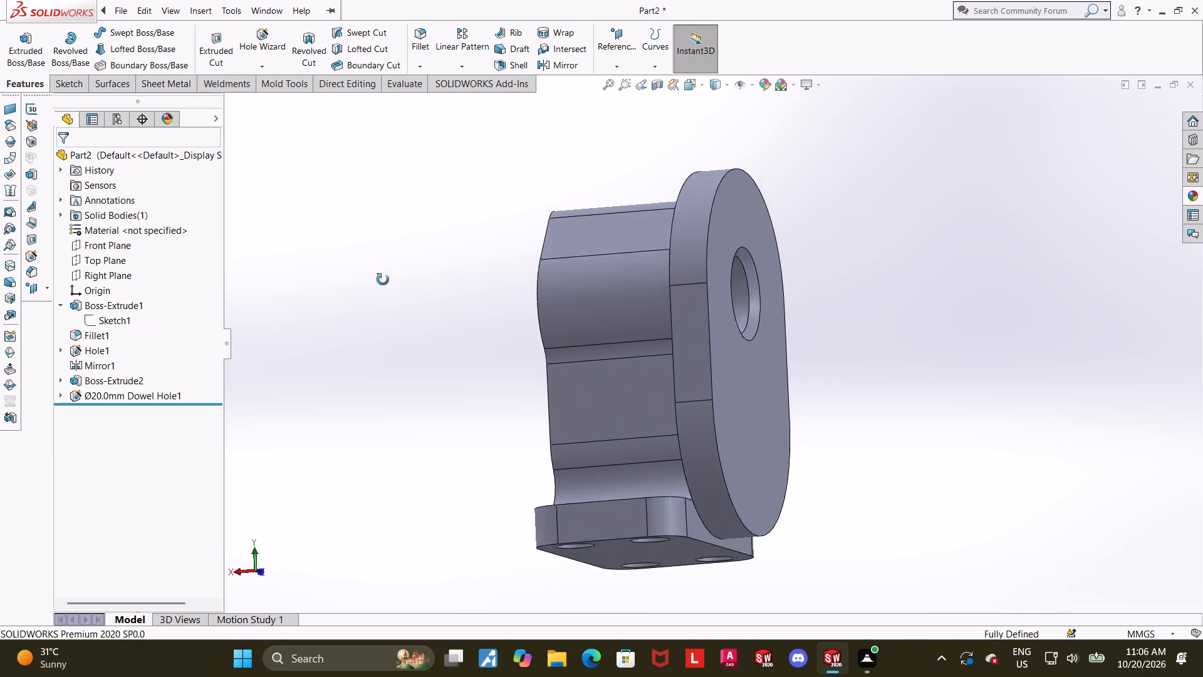
pyautogui.moveTo(383, 280); pyautogui.dragTo(437, 337, button='middle')
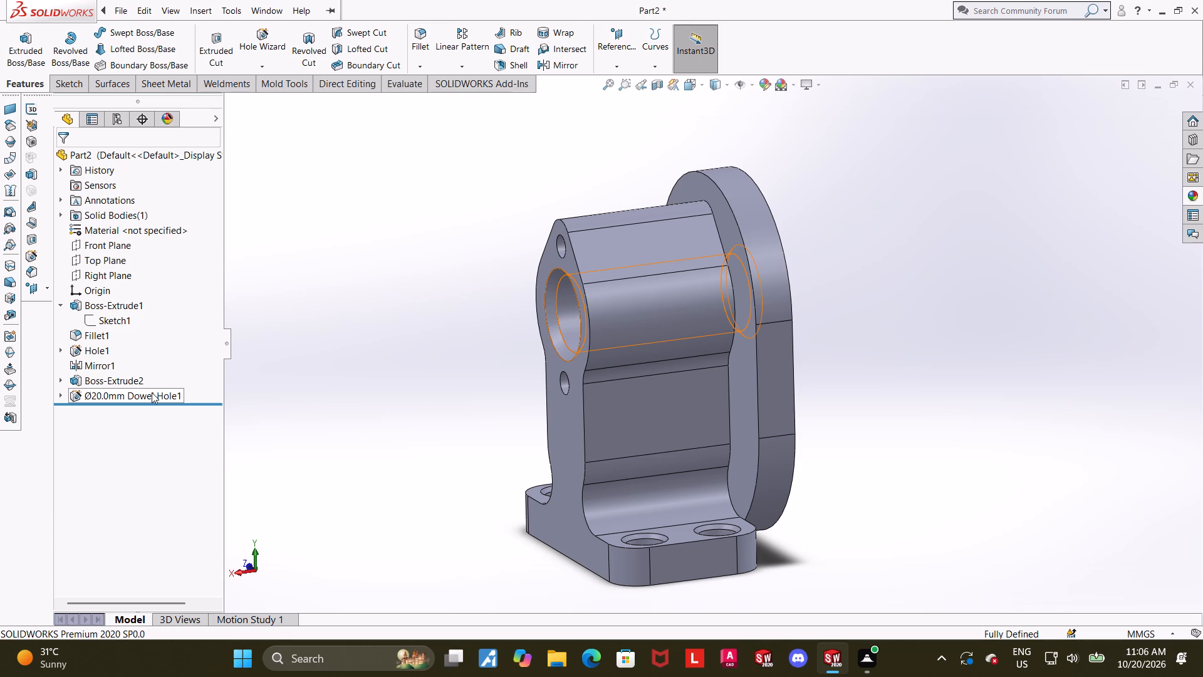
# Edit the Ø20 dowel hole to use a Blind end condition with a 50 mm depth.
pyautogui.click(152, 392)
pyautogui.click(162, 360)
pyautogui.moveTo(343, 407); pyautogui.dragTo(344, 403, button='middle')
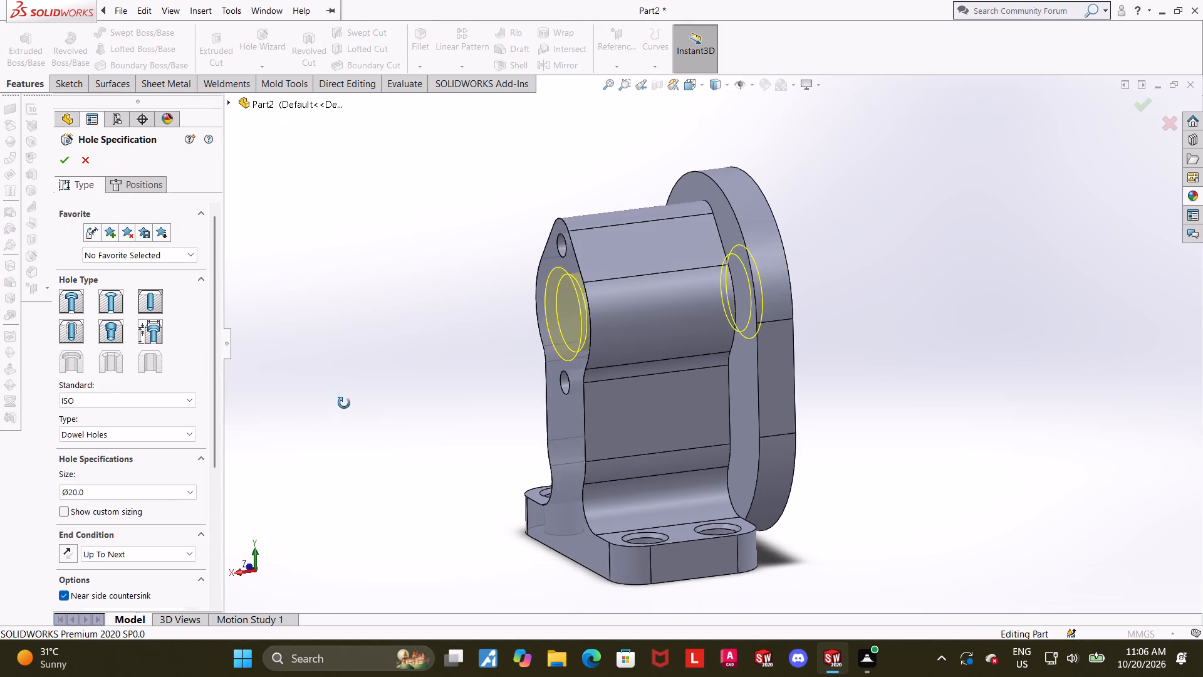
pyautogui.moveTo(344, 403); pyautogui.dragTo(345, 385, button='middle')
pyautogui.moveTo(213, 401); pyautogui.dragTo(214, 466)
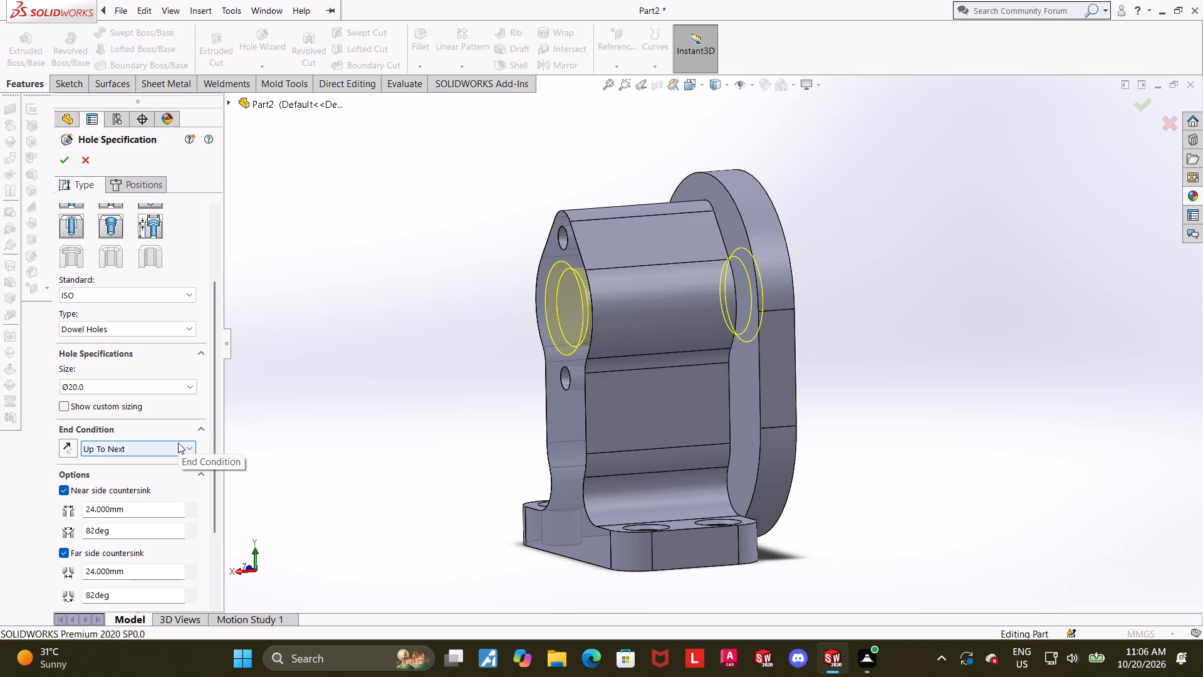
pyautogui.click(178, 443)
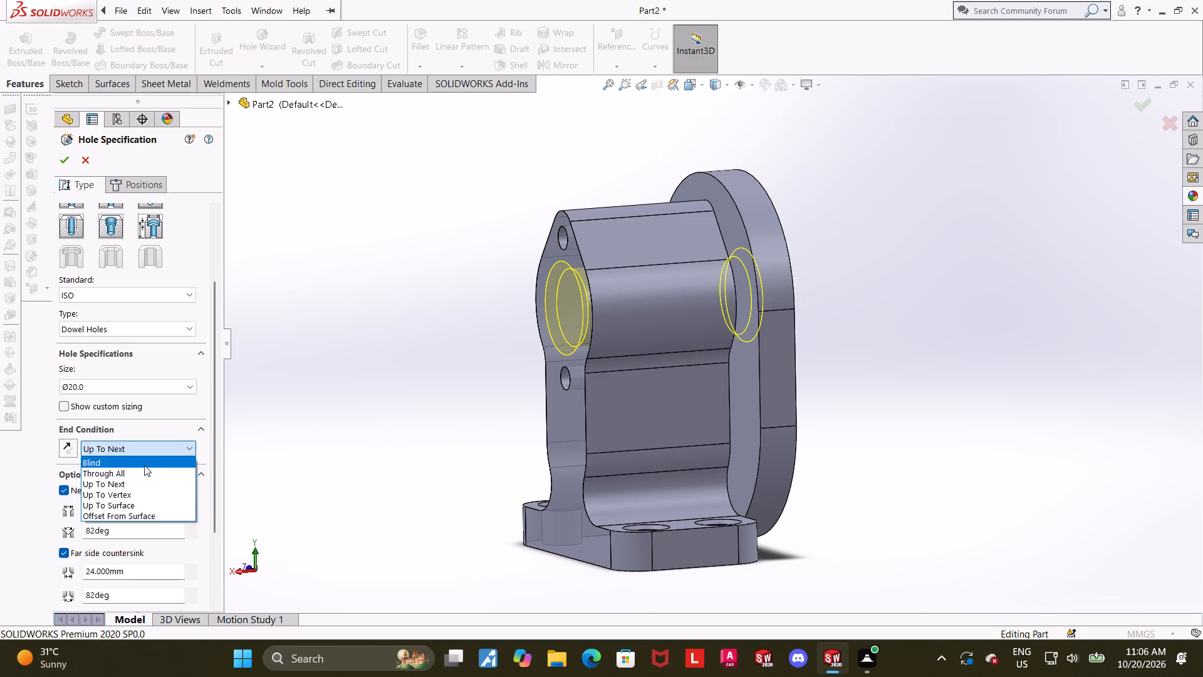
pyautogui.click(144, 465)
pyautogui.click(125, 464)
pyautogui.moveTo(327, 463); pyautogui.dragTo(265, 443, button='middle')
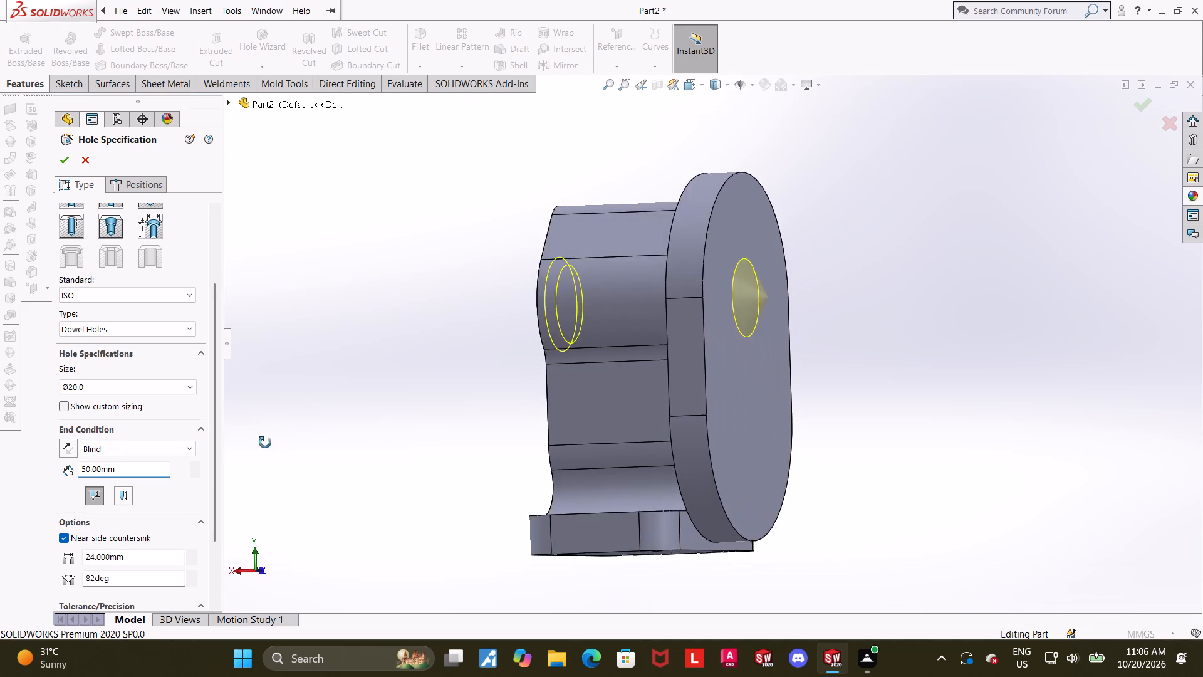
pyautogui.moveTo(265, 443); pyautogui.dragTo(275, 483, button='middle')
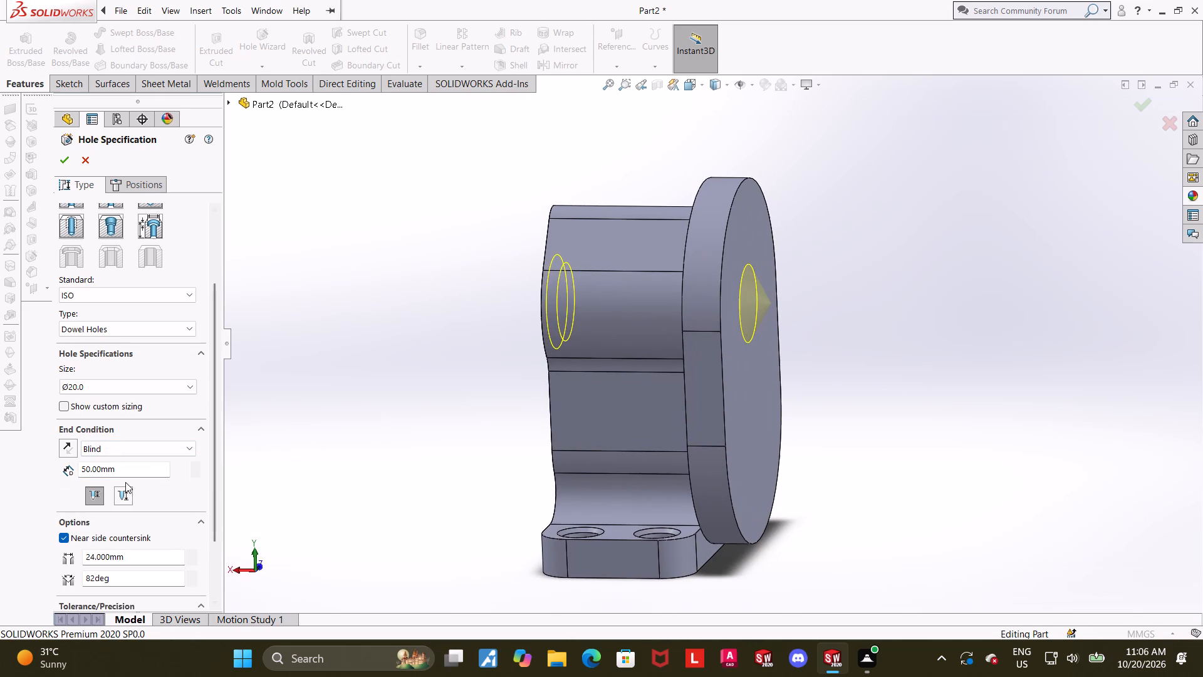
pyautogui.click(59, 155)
# Examine the edited hole on both faces of the bracket and check the part from the Back view.
pyautogui.click(414, 369)
pyautogui.moveTo(410, 372); pyautogui.dragTo(377, 370, button='middle')
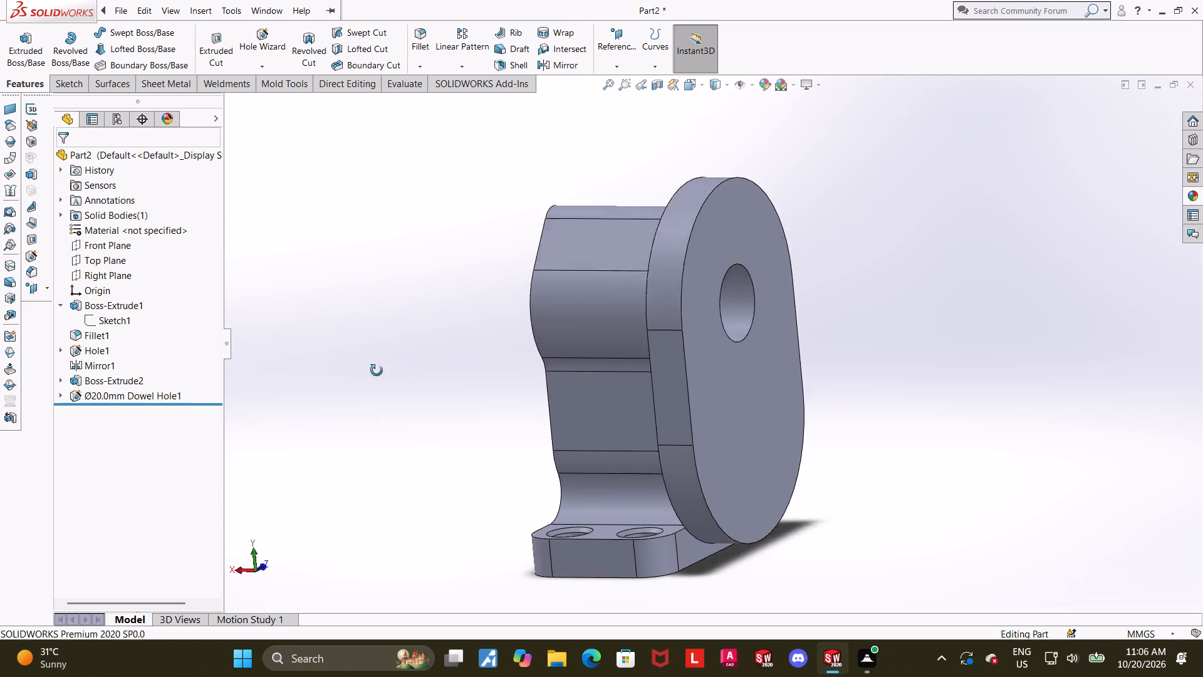
pyautogui.moveTo(377, 370); pyautogui.dragTo(494, 386, button='middle')
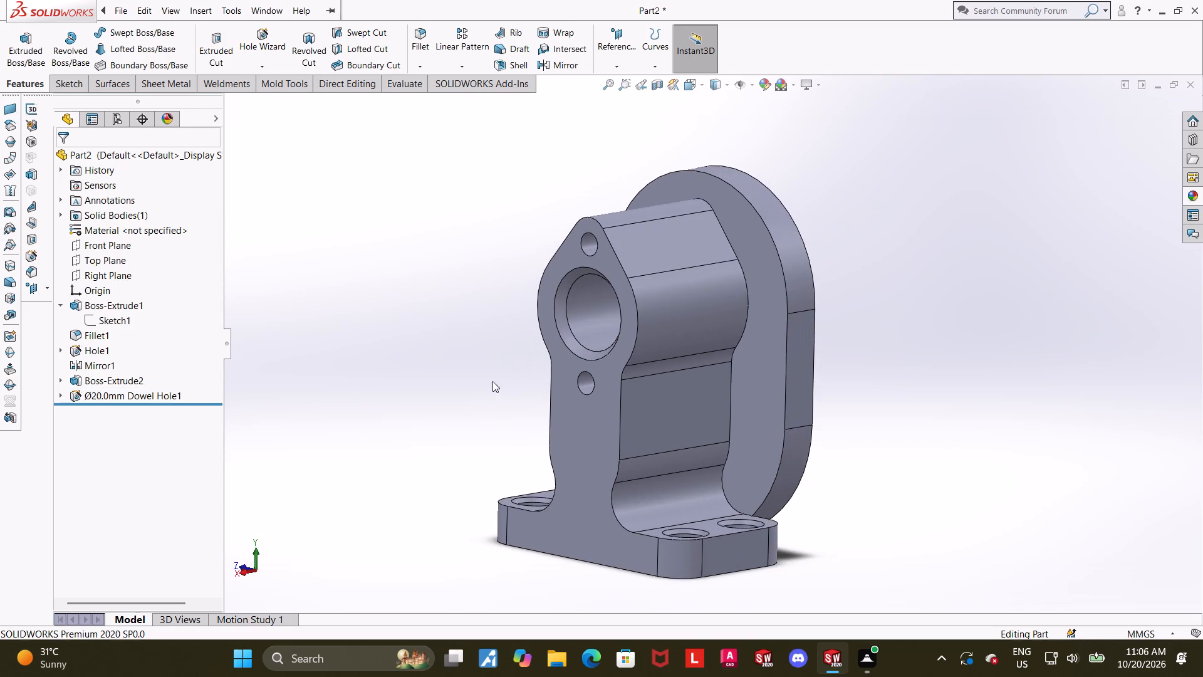
pyautogui.click(694, 82)
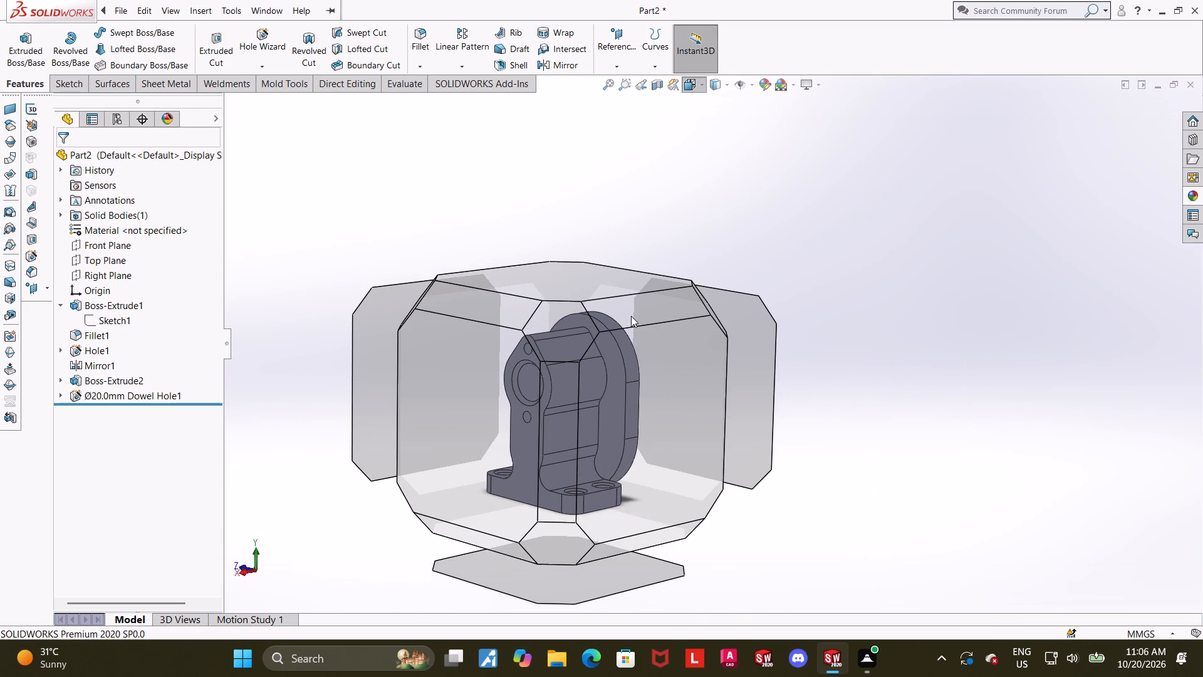
pyautogui.click(634, 414)
pyautogui.scroll(2, 915, 326)
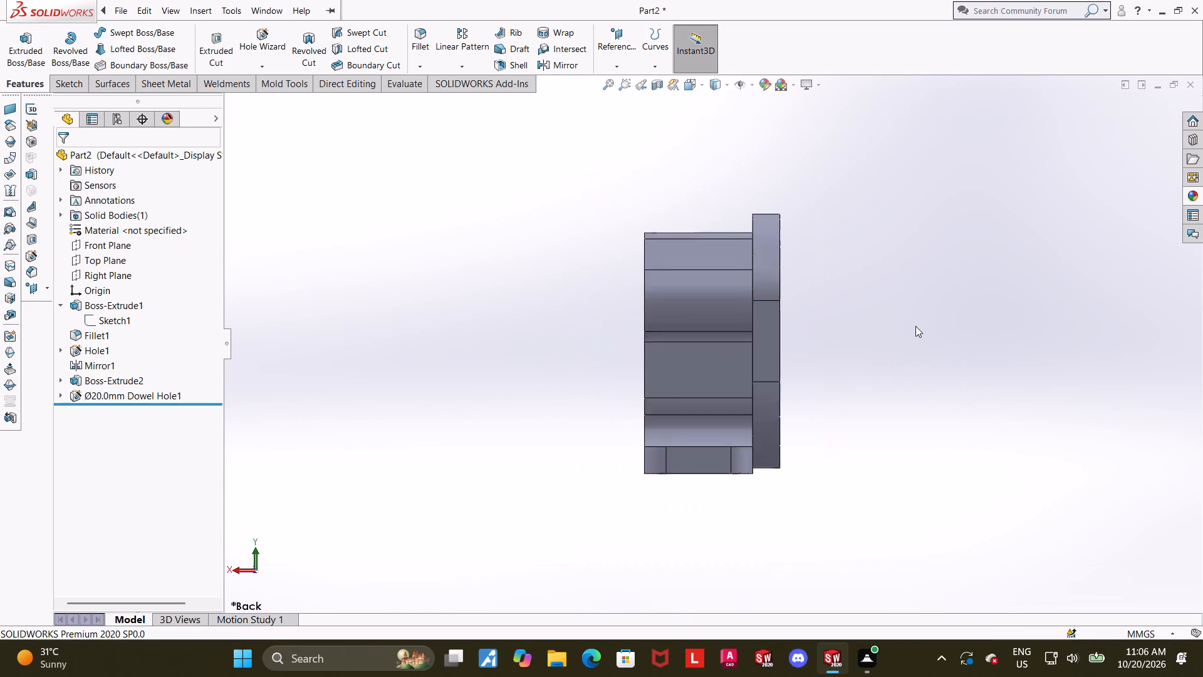
pyautogui.scroll(2, 915, 326)
pyautogui.scroll(-2, 665, 196)
pyautogui.click(702, 83)
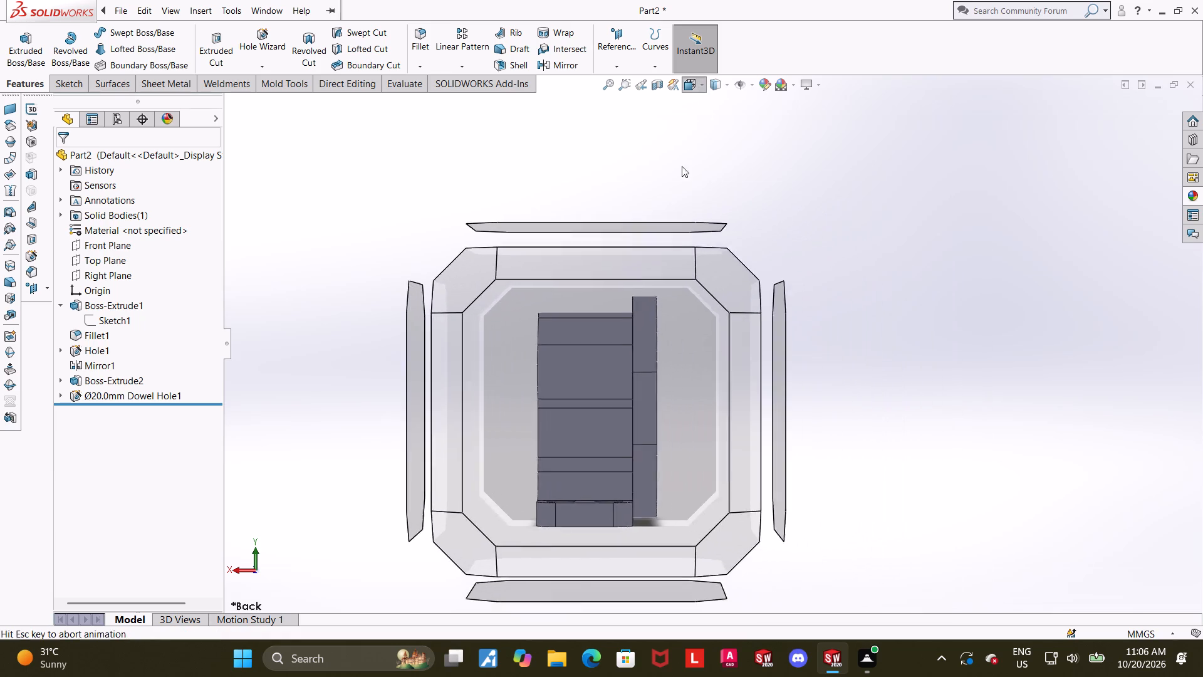
pyautogui.click(585, 451)
pyautogui.click(727, 84)
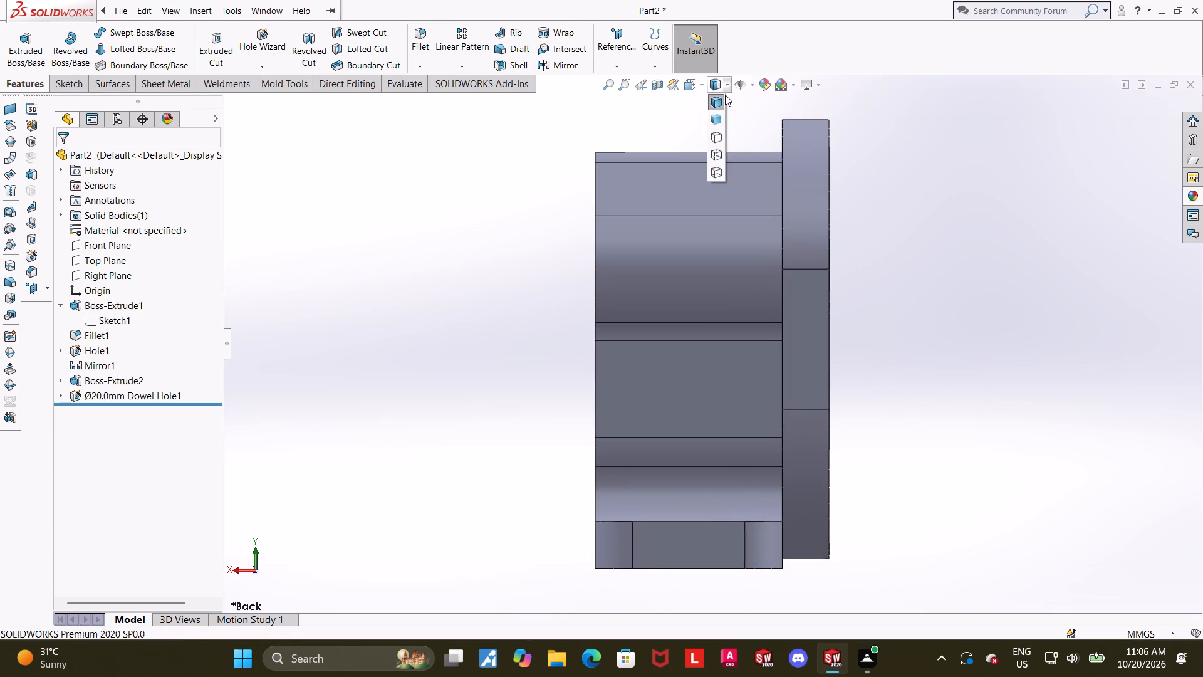
pyautogui.click(549, 306)
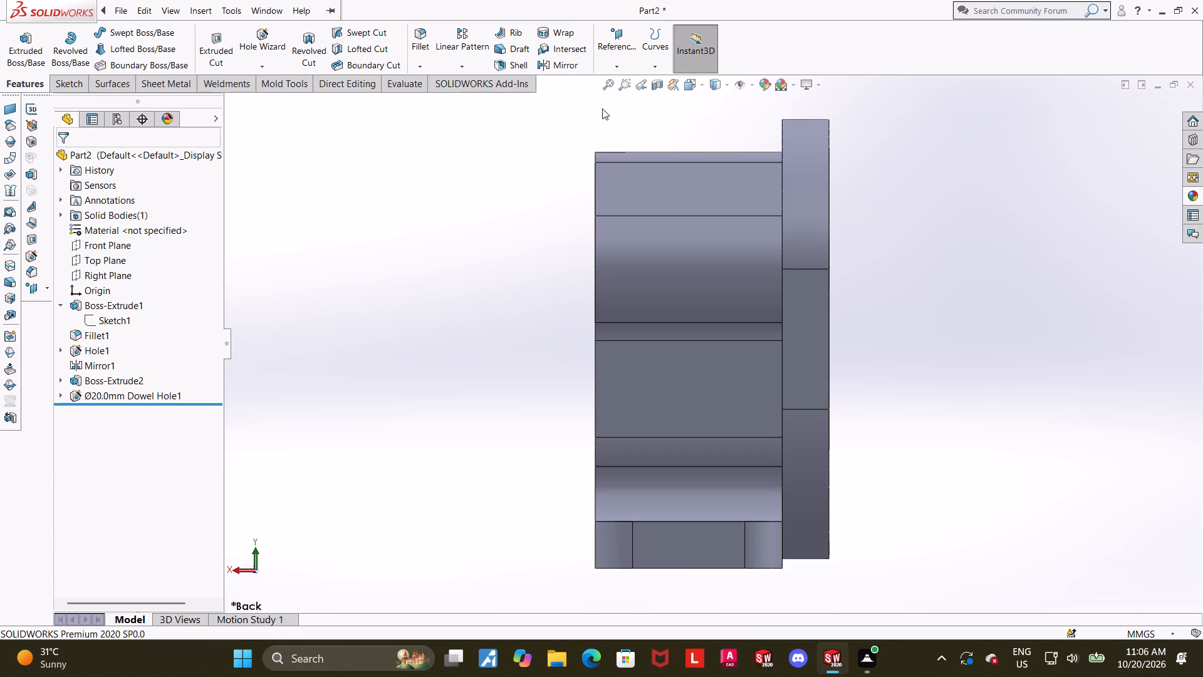
# Examine the inside of the hole with a temporary section view through the Front Plane.
pyautogui.click(659, 88)
pyautogui.click(961, 309)
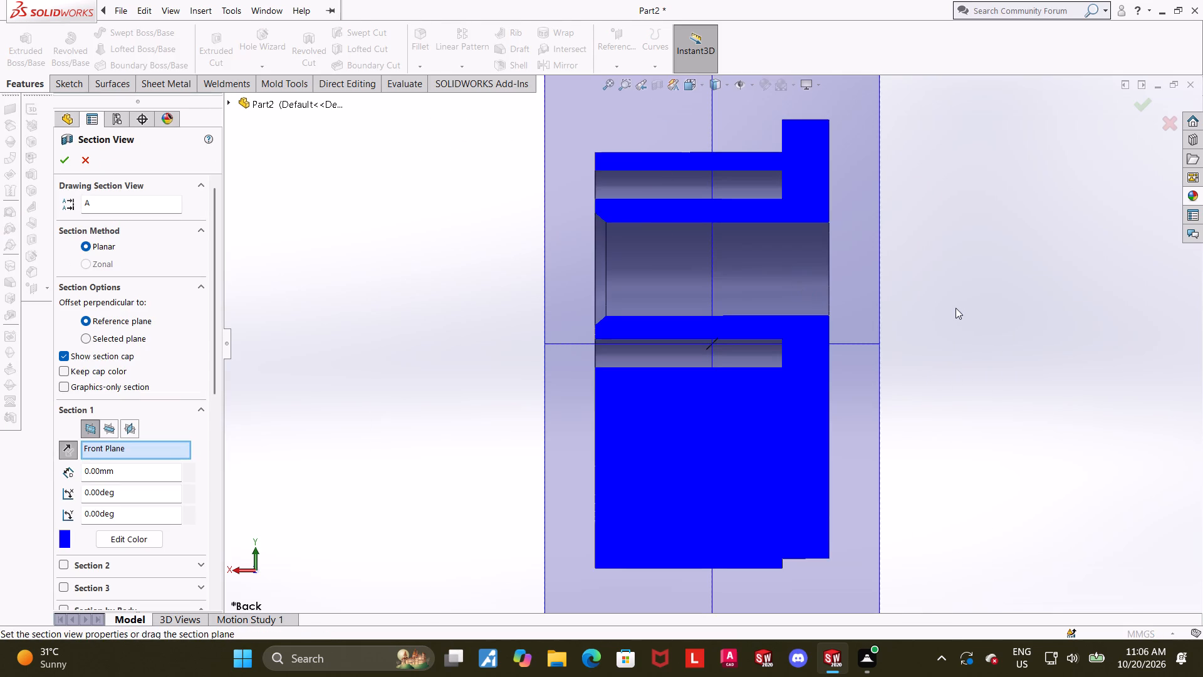
pyautogui.click(81, 159)
pyautogui.scroll(3, 754, 266)
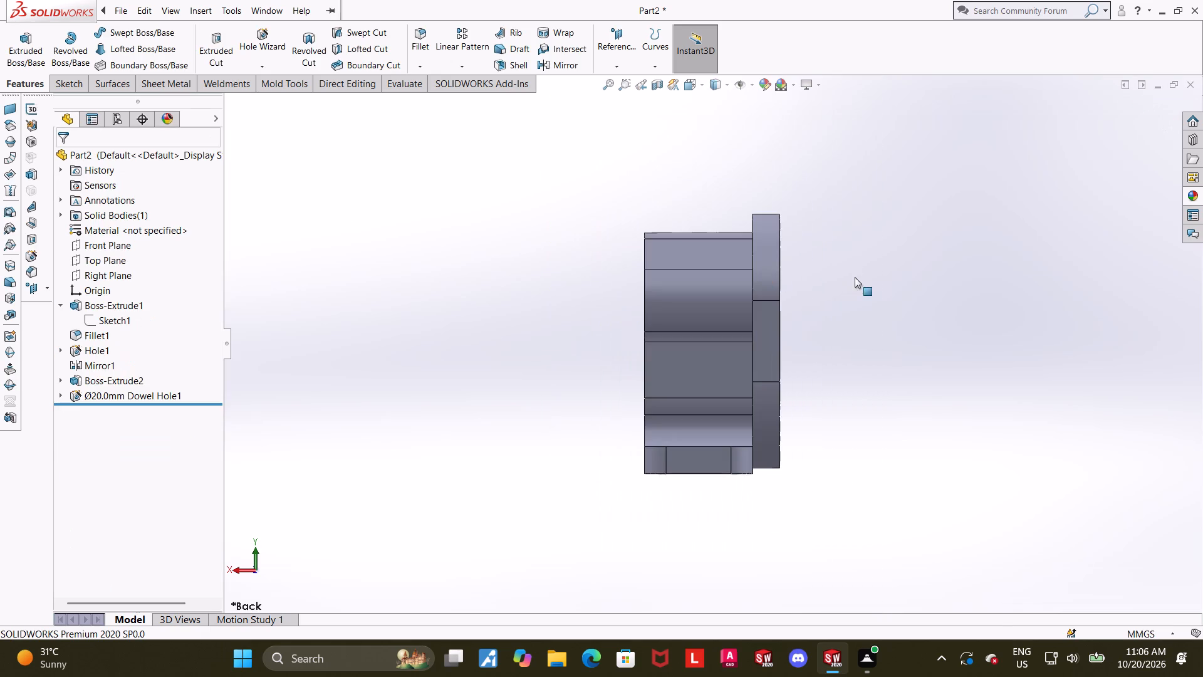
pyautogui.click(858, 280)
pyautogui.moveTo(844, 297); pyautogui.dragTo(880, 308, button='middle')
pyautogui.scroll(-2, 867, 303)
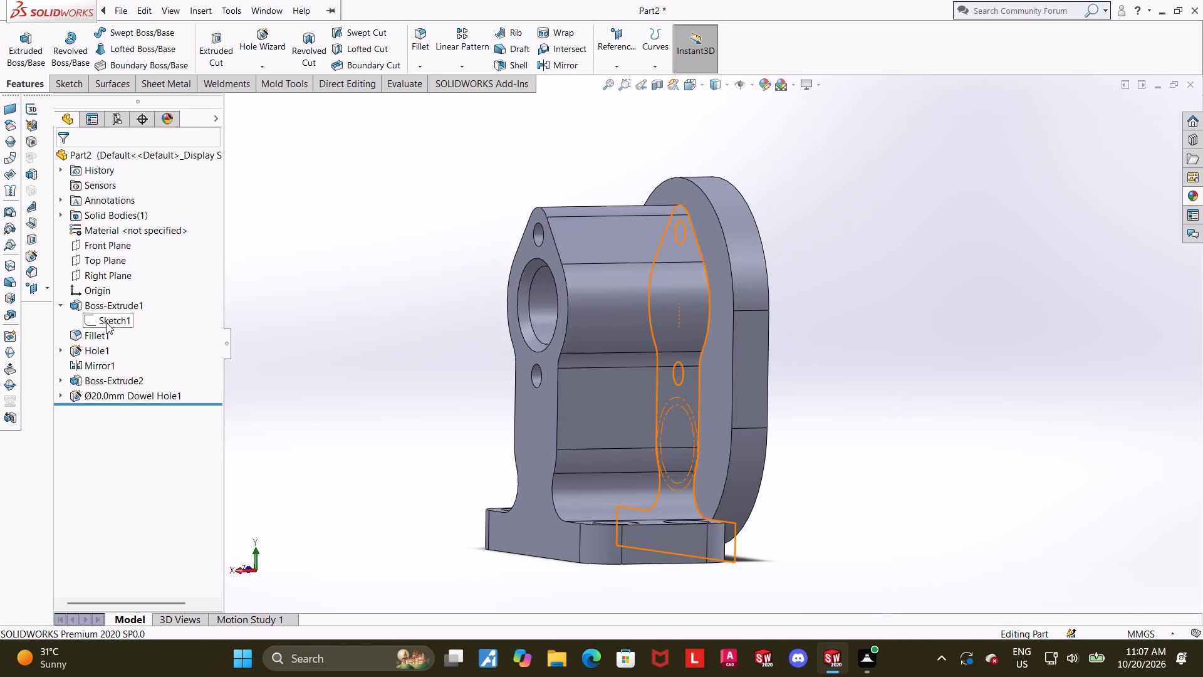
# Reorder the Ø20 dowel hole feature to directly below Mirror1, ahead of the slot-shaped plate's extrusion.
pyautogui.moveTo(91, 394); pyautogui.dragTo(90, 357)
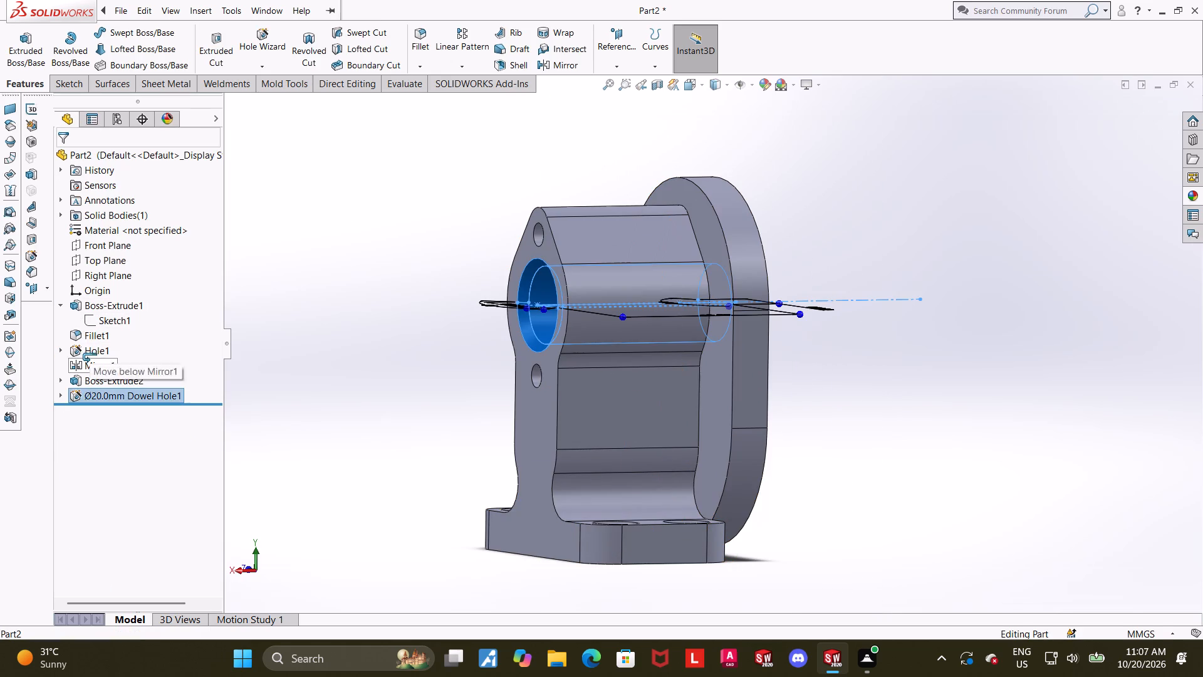
pyautogui.moveTo(90, 357); pyautogui.dragTo(88, 330)
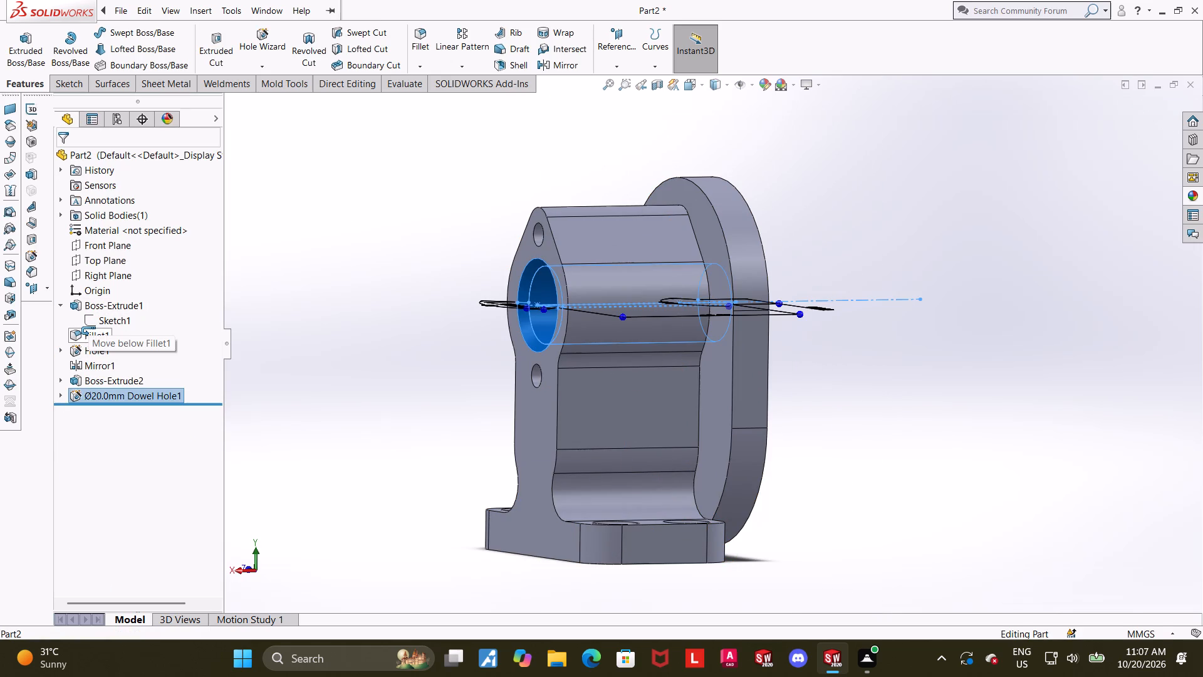
pyautogui.moveTo(88, 330); pyautogui.dragTo(77, 324)
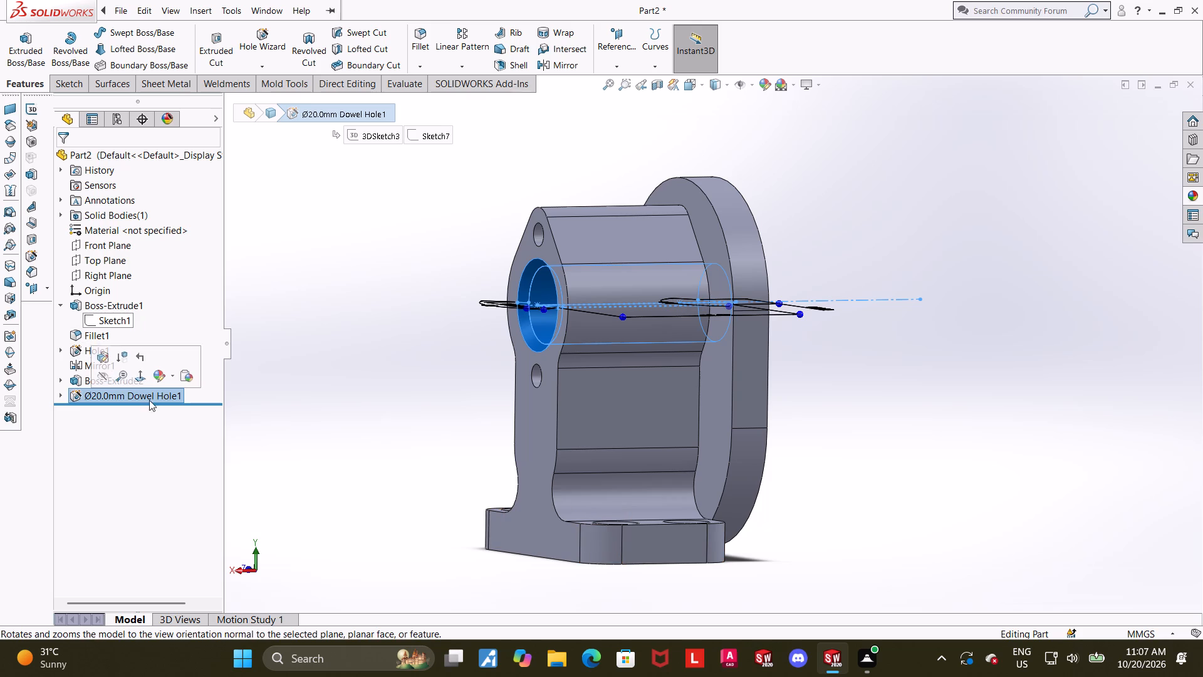
pyautogui.moveTo(70, 399); pyautogui.dragTo(70, 369)
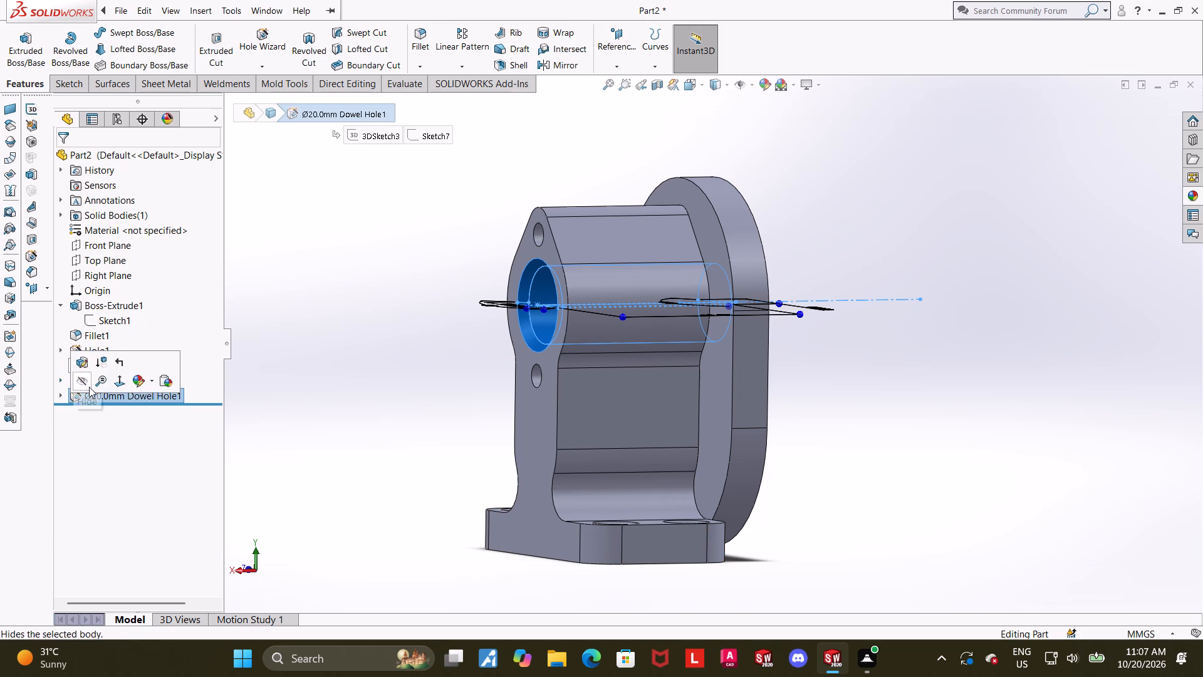
pyautogui.click(265, 395)
pyautogui.moveTo(92, 396); pyautogui.dragTo(88, 369)
pyautogui.click(343, 382)
pyautogui.moveTo(325, 379); pyautogui.dragTo(239, 364, button='middle')
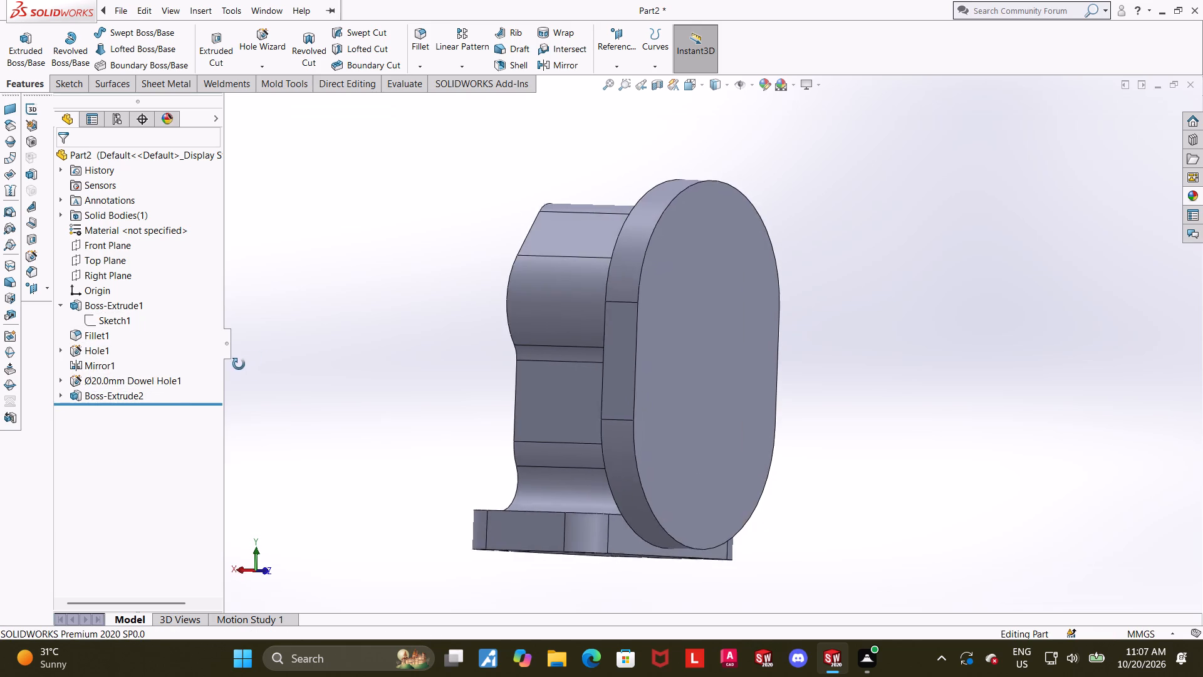
pyautogui.moveTo(239, 364); pyautogui.dragTo(319, 428, button='middle')
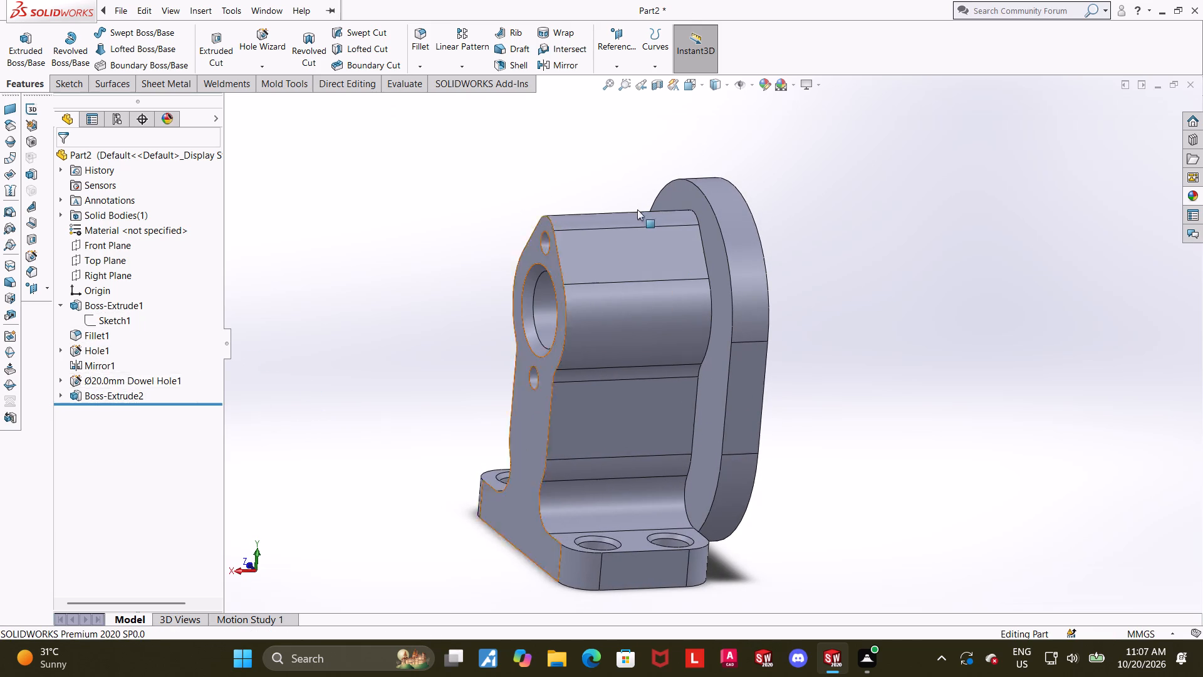
# Display the bracket from the Back view with hidden lines visible and examine the hole's profile.
pyautogui.click(690, 88)
pyautogui.click(563, 456)
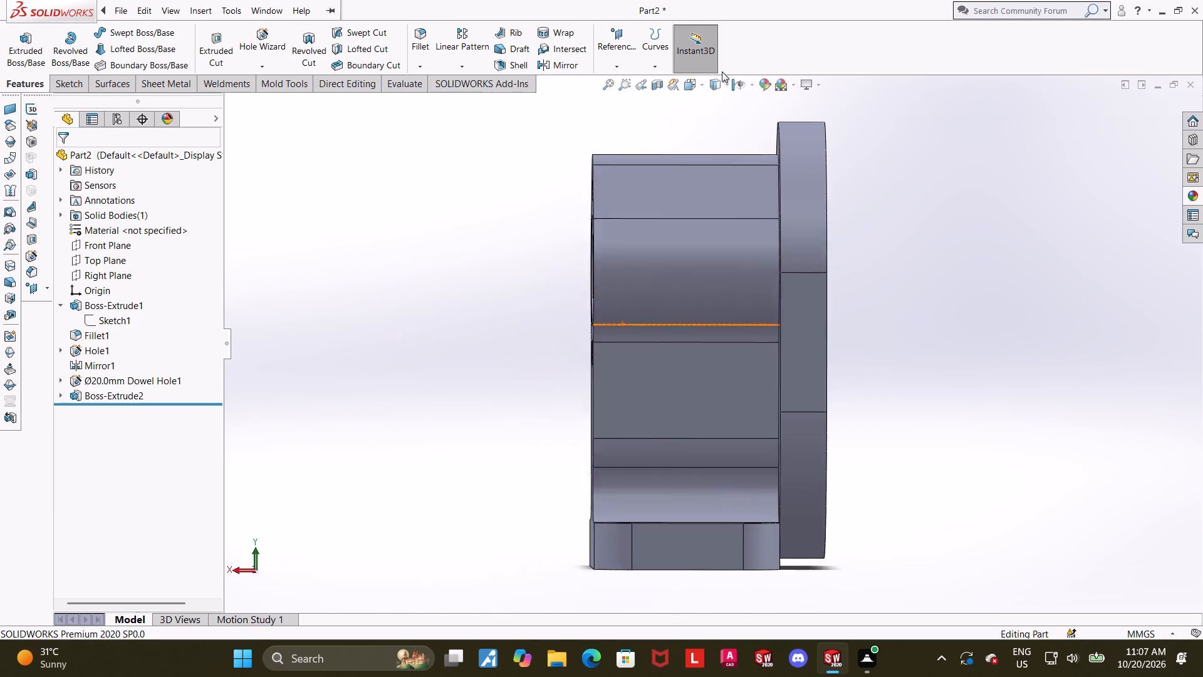
pyautogui.click(717, 82)
pyautogui.click(716, 155)
pyautogui.click(932, 364)
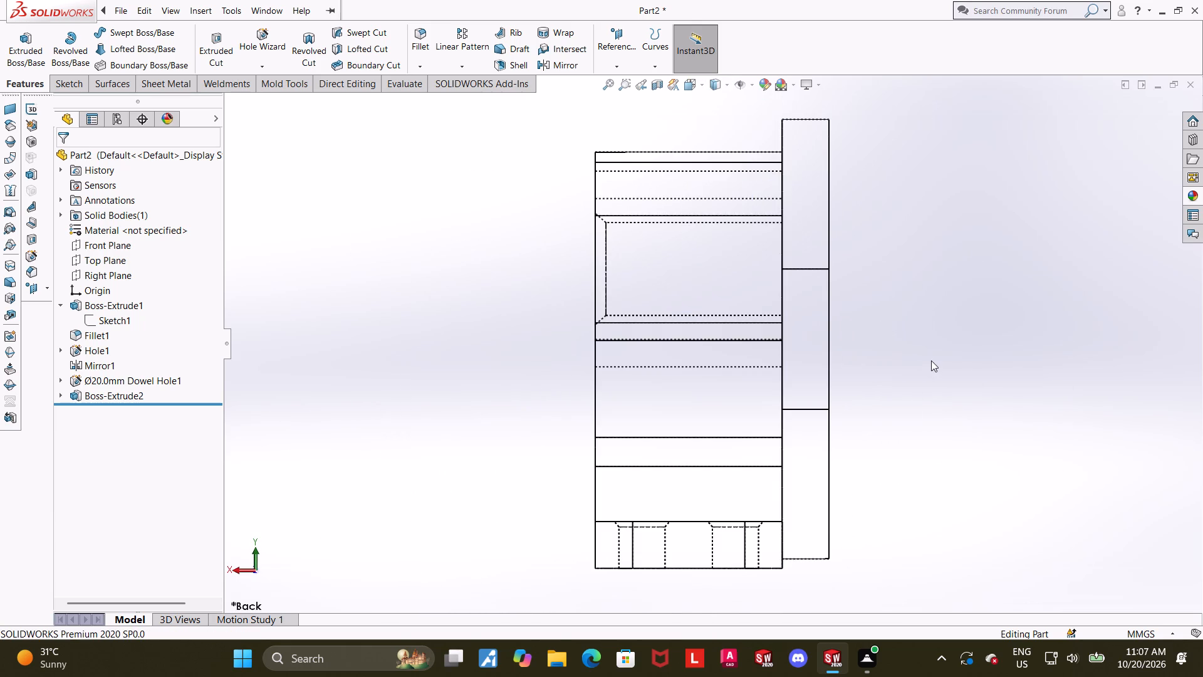
pyautogui.scroll(-2, 909, 307)
pyautogui.scroll(4, 979, 404)
pyautogui.scroll(-2, 904, 318)
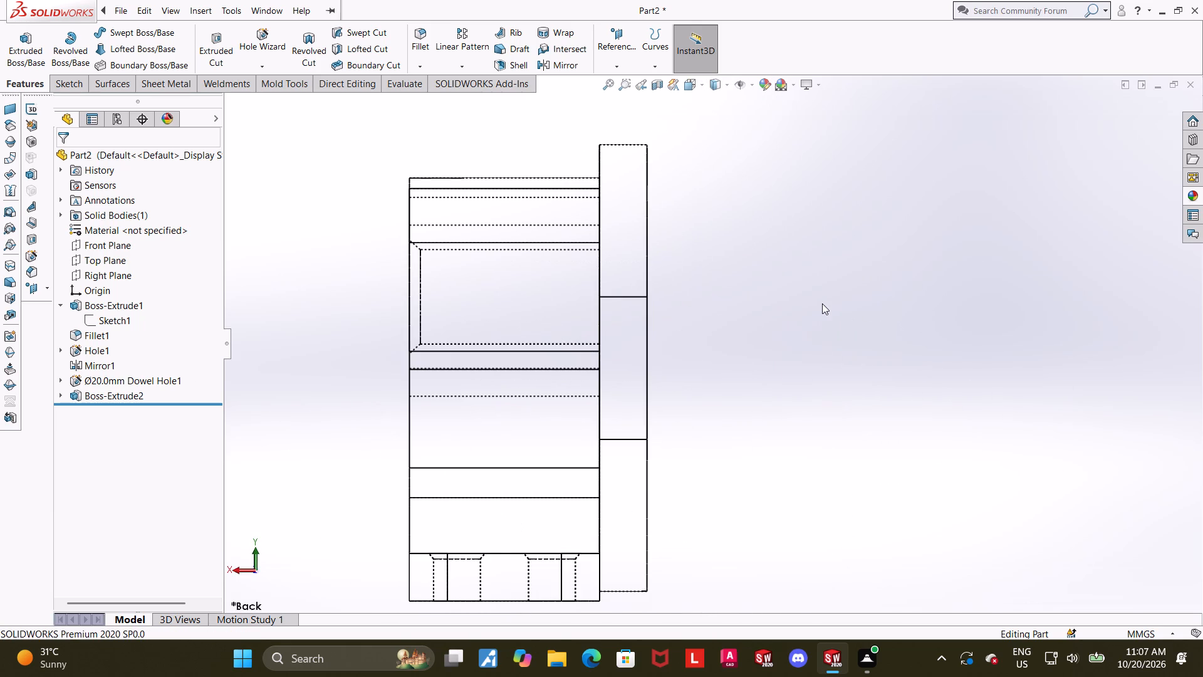
pyautogui.scroll(-1, 811, 332)
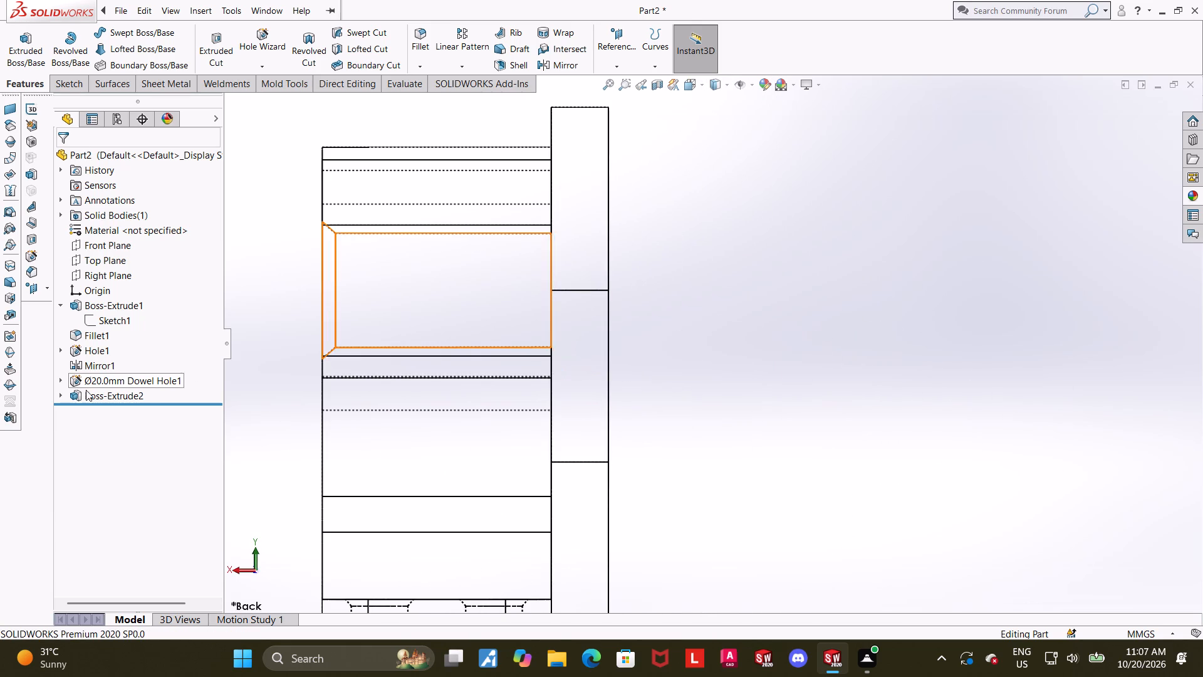
# Edit the Ø20 dowel hole and set its end condition to Up To Next.
pyautogui.click(91, 380)
pyautogui.click(105, 343)
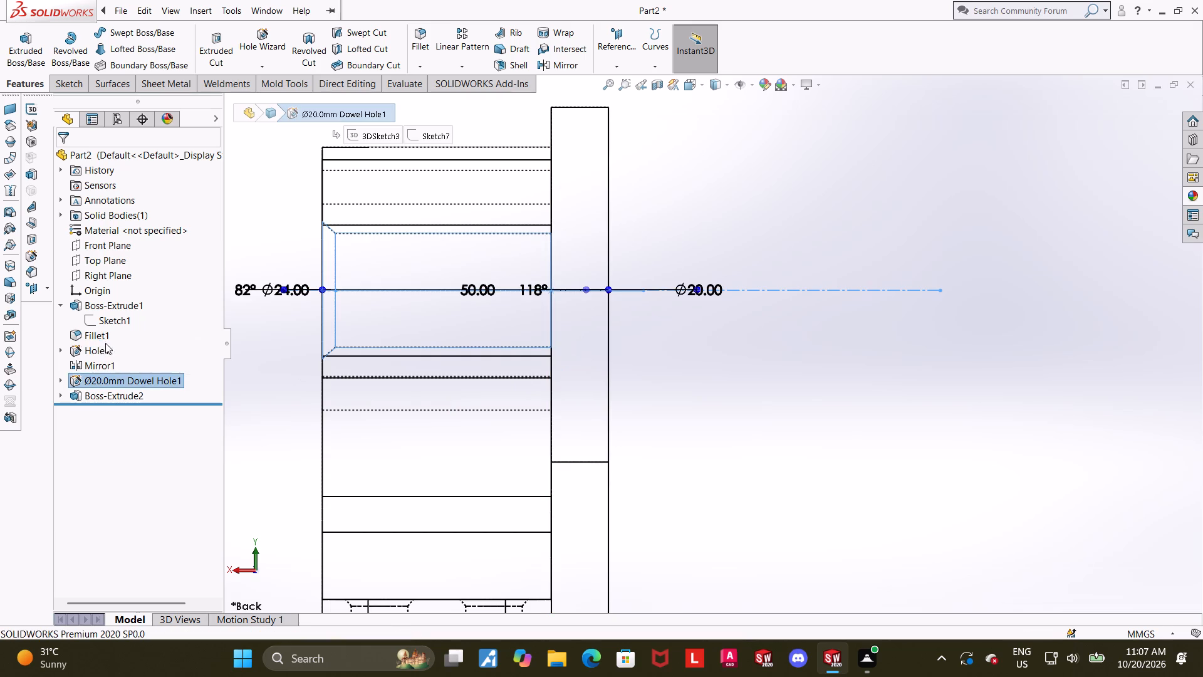
pyautogui.moveTo(217, 302); pyautogui.dragTo(206, 450)
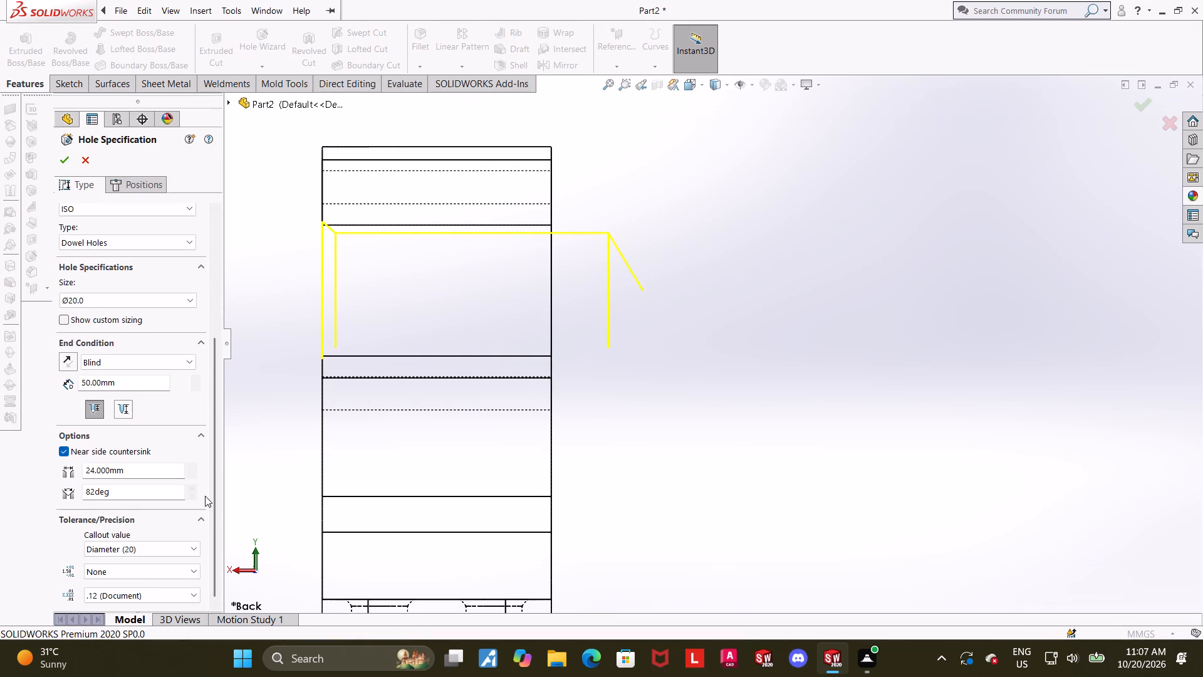
pyautogui.moveTo(214, 503); pyautogui.dragTo(212, 473)
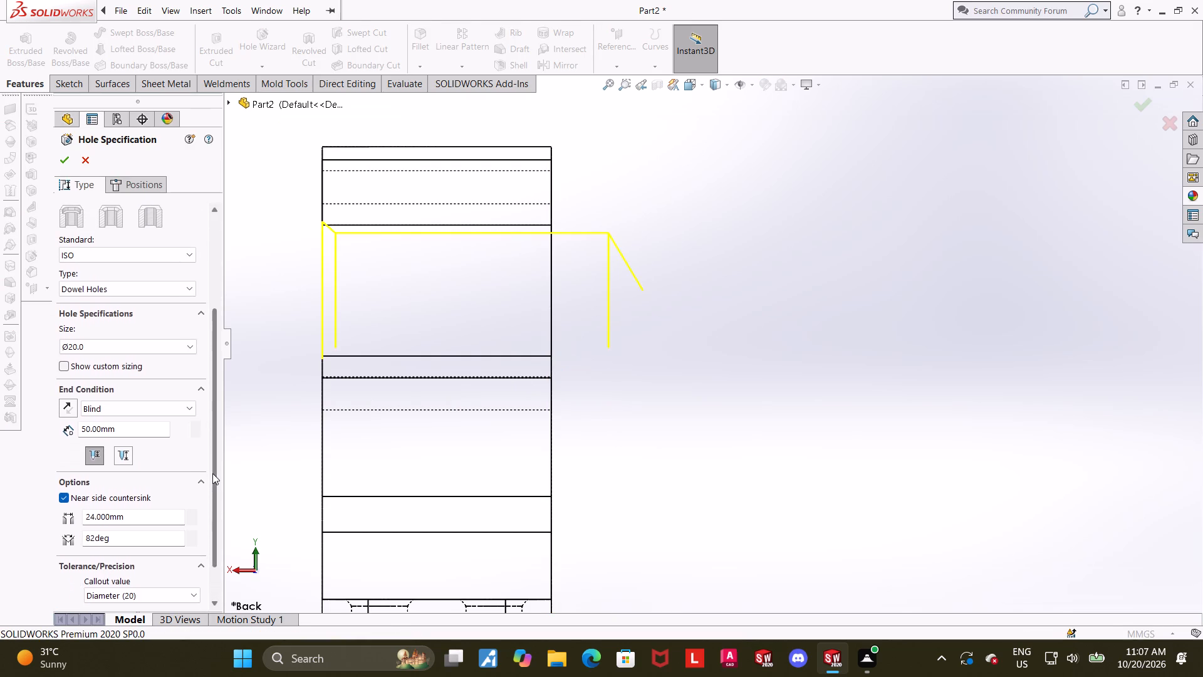
pyautogui.moveTo(212, 473); pyautogui.dragTo(212, 439)
pyautogui.click(149, 465)
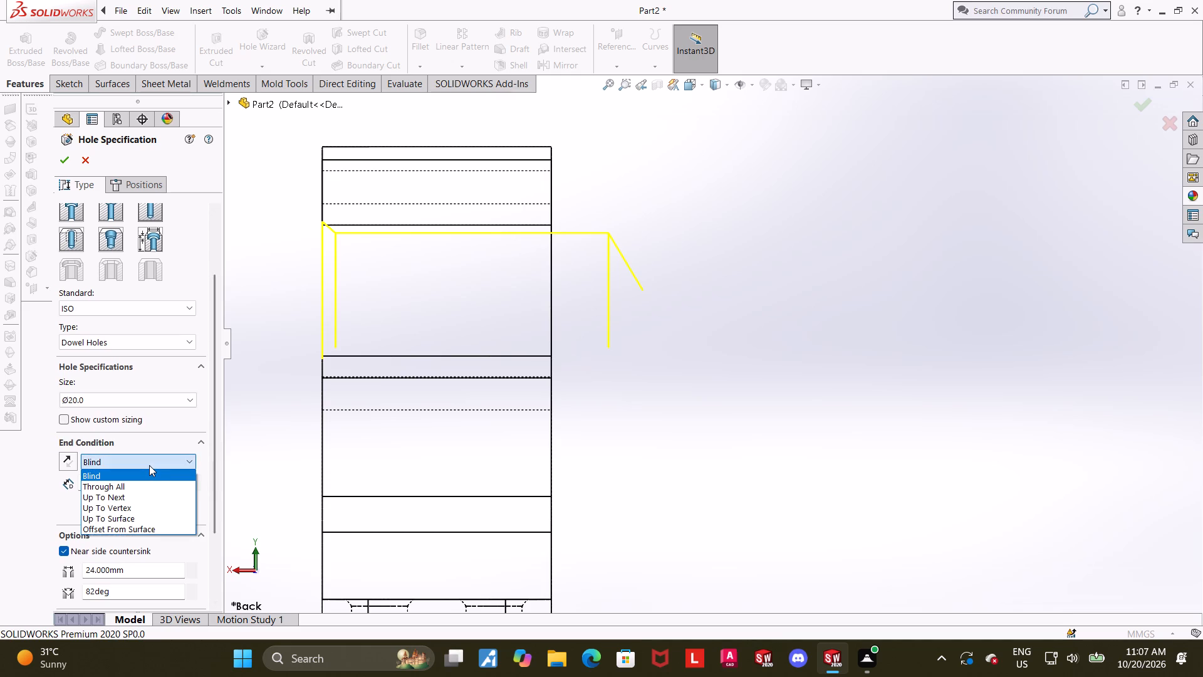
pyautogui.click(129, 493)
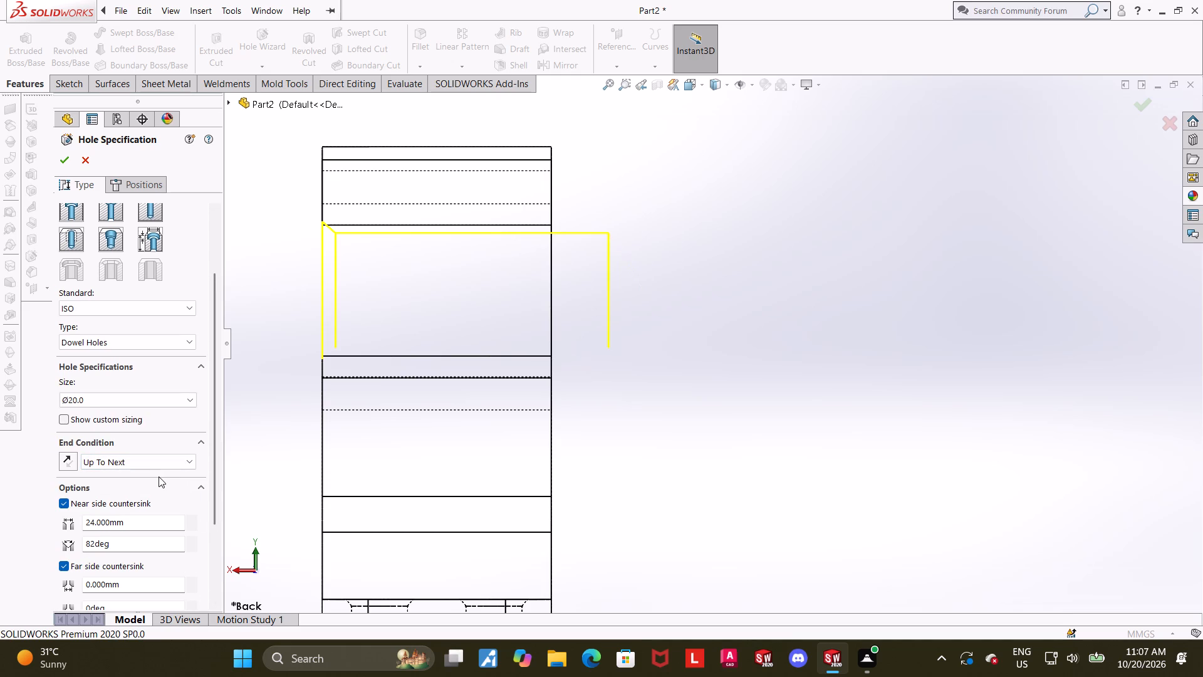
# Set the Ø20 dowel hole's far side countersink to 24 mm diameter and 82 degrees and apply the hole edit.
pyautogui.moveTo(216, 487); pyautogui.dragTo(219, 524)
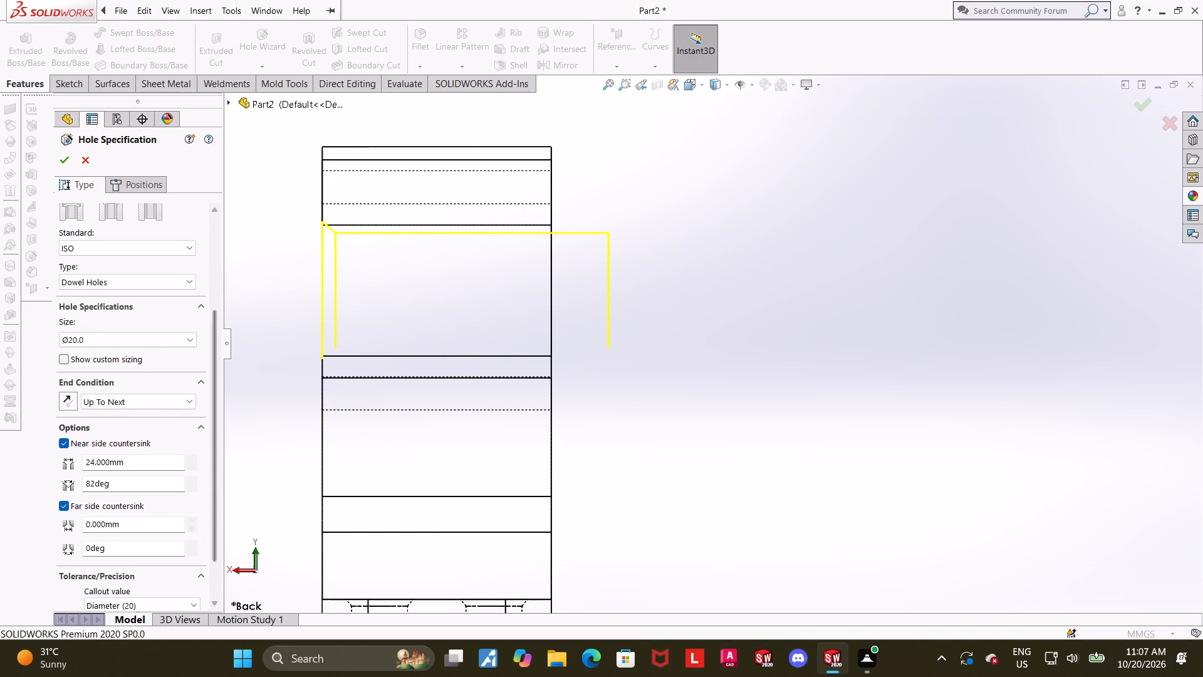
pyautogui.moveTo(143, 522); pyautogui.dragTo(0, 529)
pyautogui.write('24')
pyautogui.press('Return')
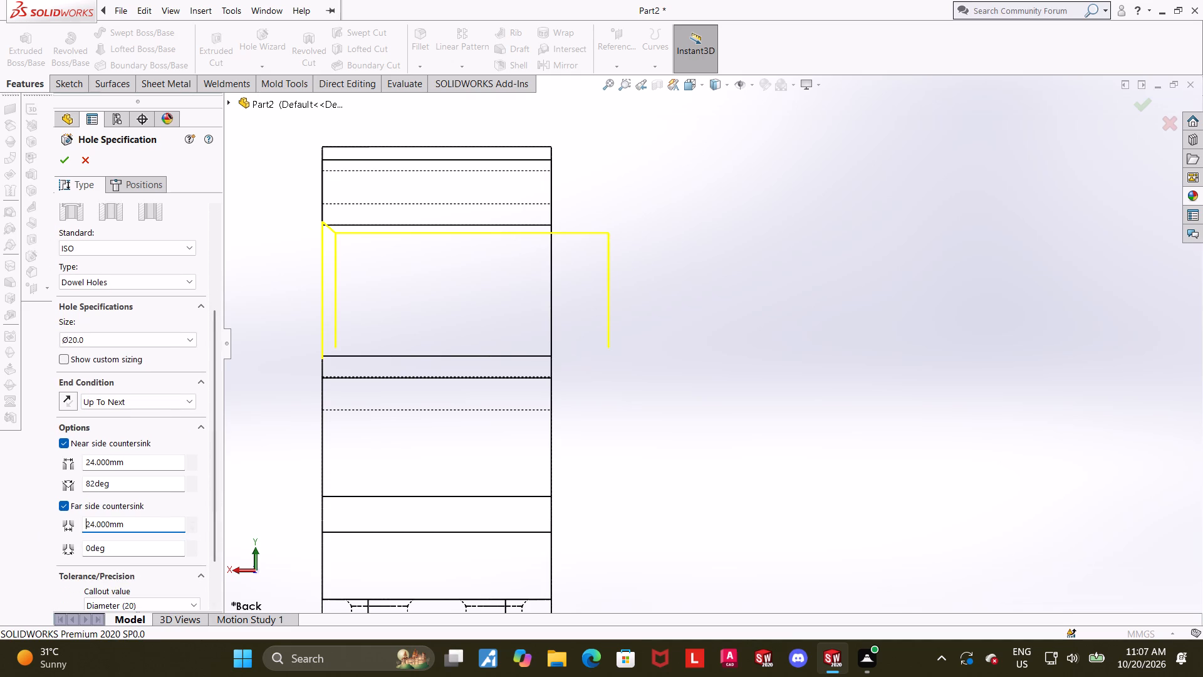
pyautogui.moveTo(130, 549); pyautogui.dragTo(39, 548)
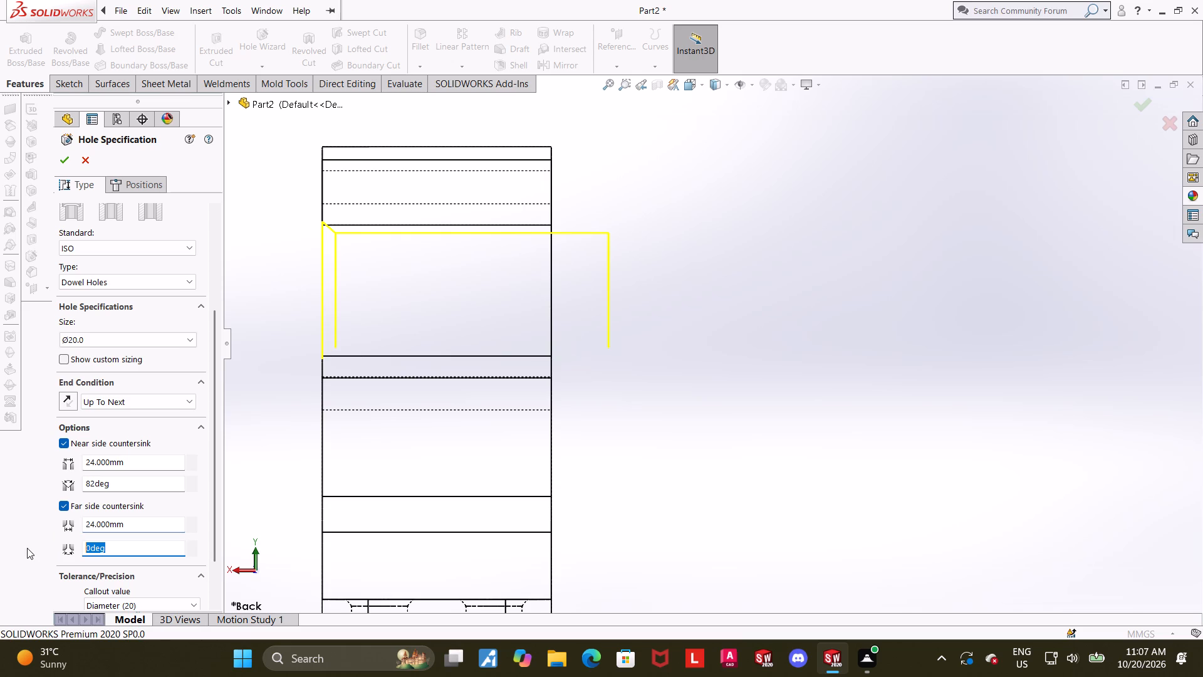
pyautogui.write('82')
pyautogui.press('Return')
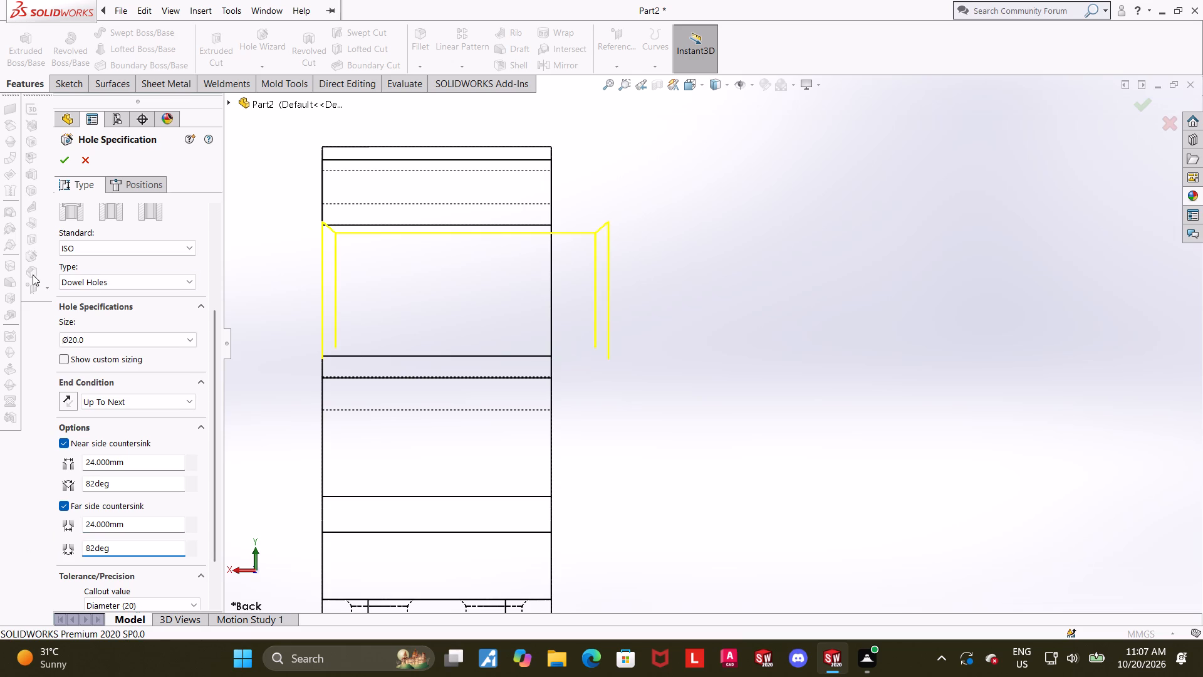
pyautogui.moveTo(216, 369); pyautogui.dragTo(217, 394)
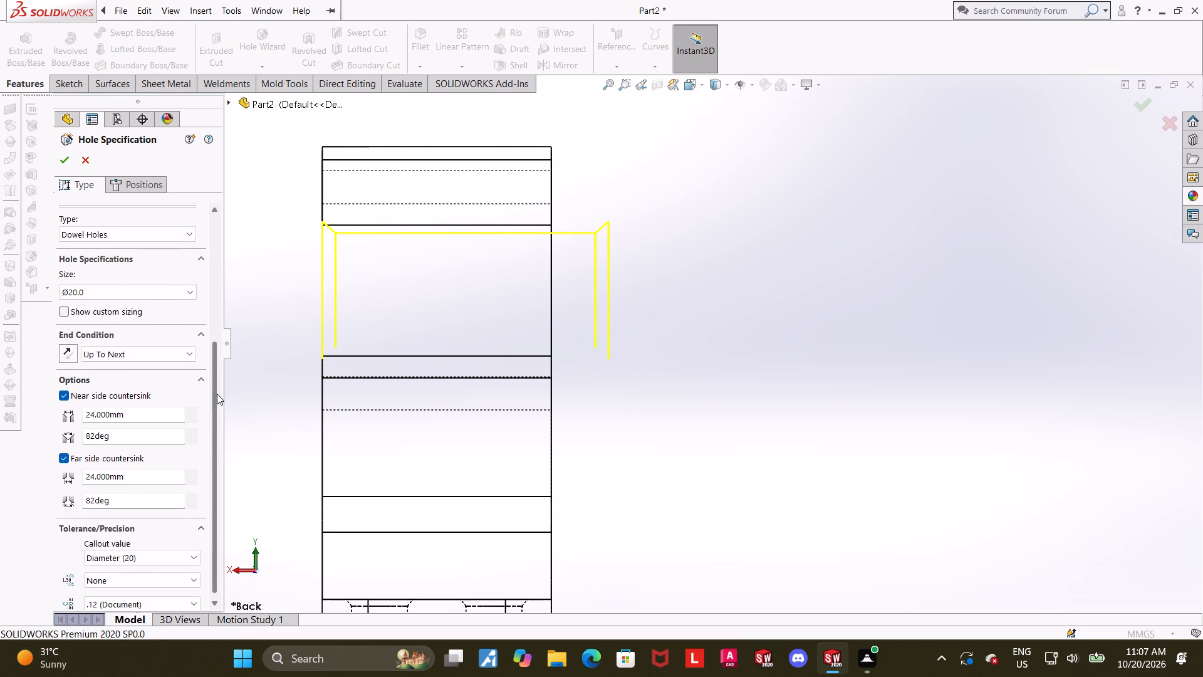
pyautogui.moveTo(217, 394); pyautogui.dragTo(216, 309)
pyautogui.click(59, 166)
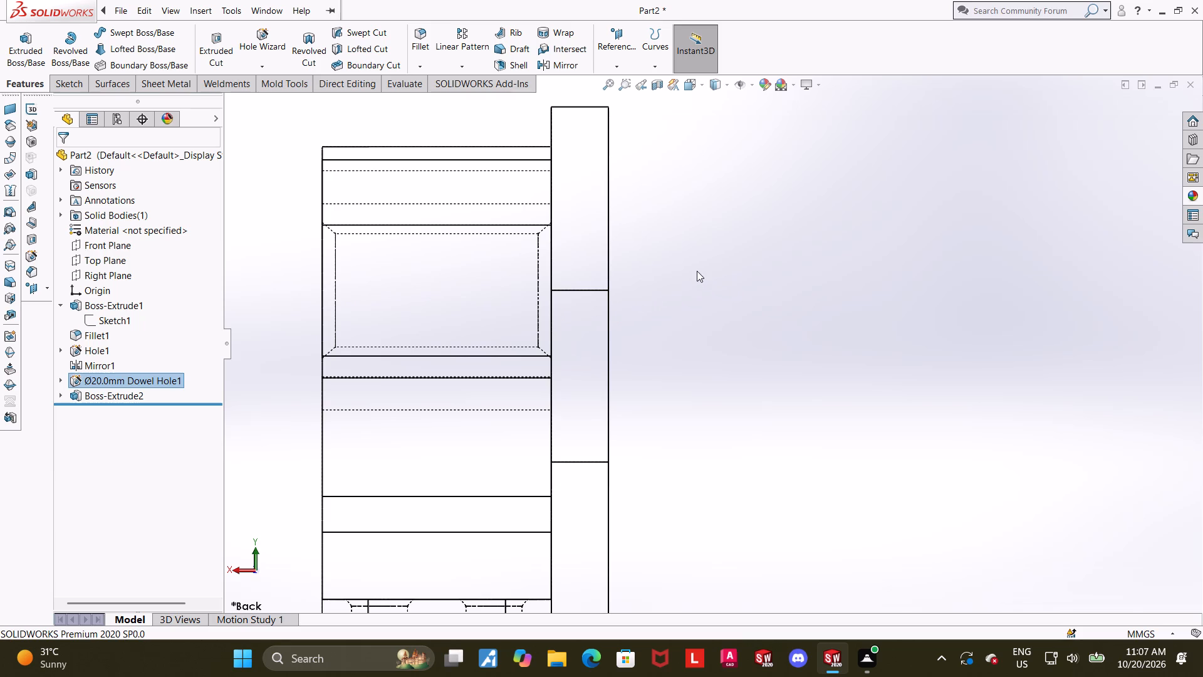
# Start a sketch on the slot-shaped plate's outer face and display the bracket with hidden lines visible.
pyautogui.moveTo(779, 295); pyautogui.dragTo(751, 305, button='middle')
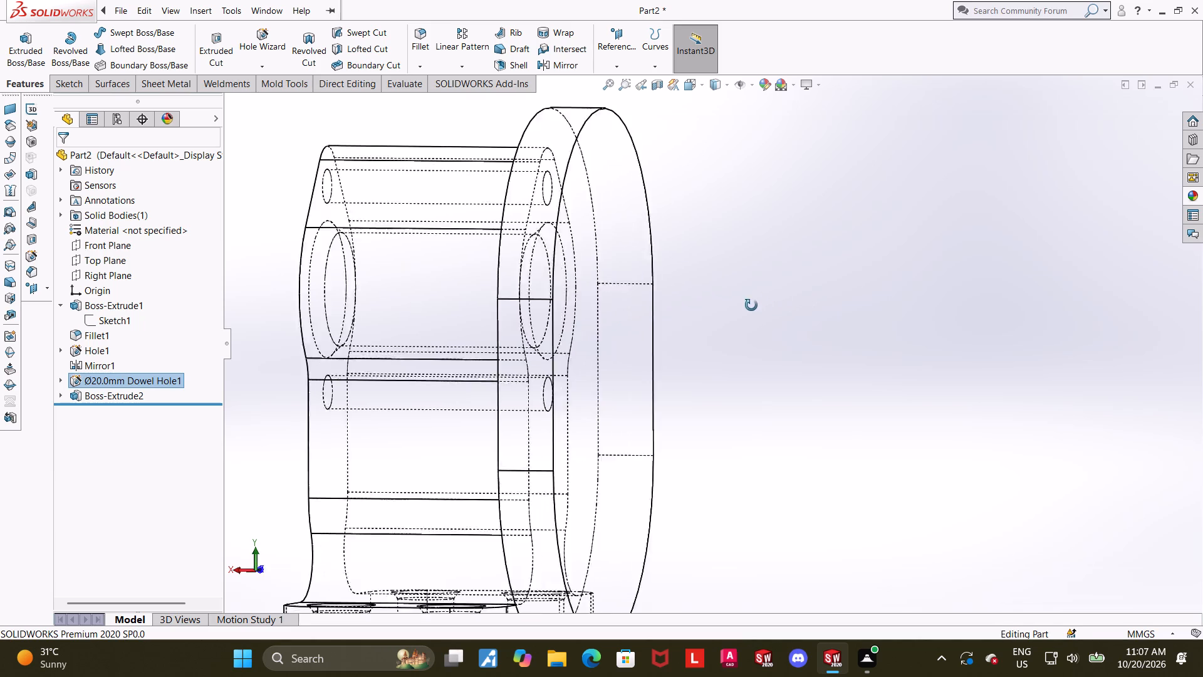
pyautogui.moveTo(751, 305); pyautogui.dragTo(659, 322, button='middle')
pyautogui.click(977, 310)
pyautogui.click(712, 88)
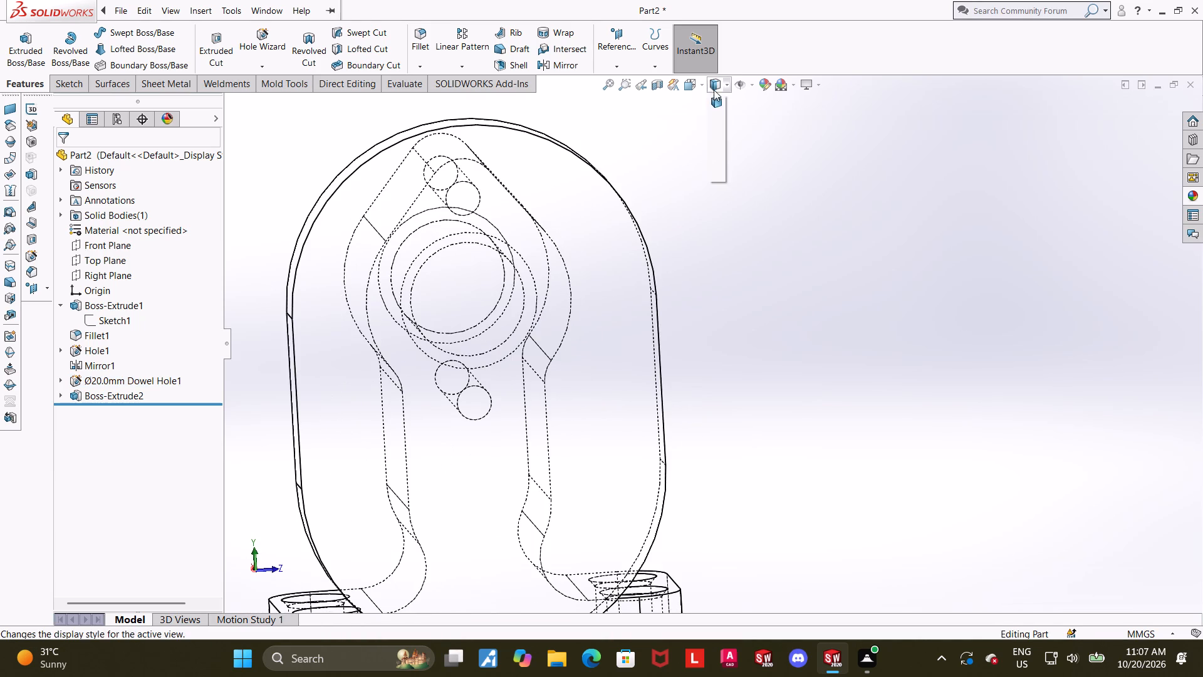
pyautogui.click(716, 105)
pyautogui.scroll(2, 771, 272)
pyautogui.moveTo(778, 278); pyautogui.dragTo(794, 280, button='middle')
pyautogui.click(579, 328)
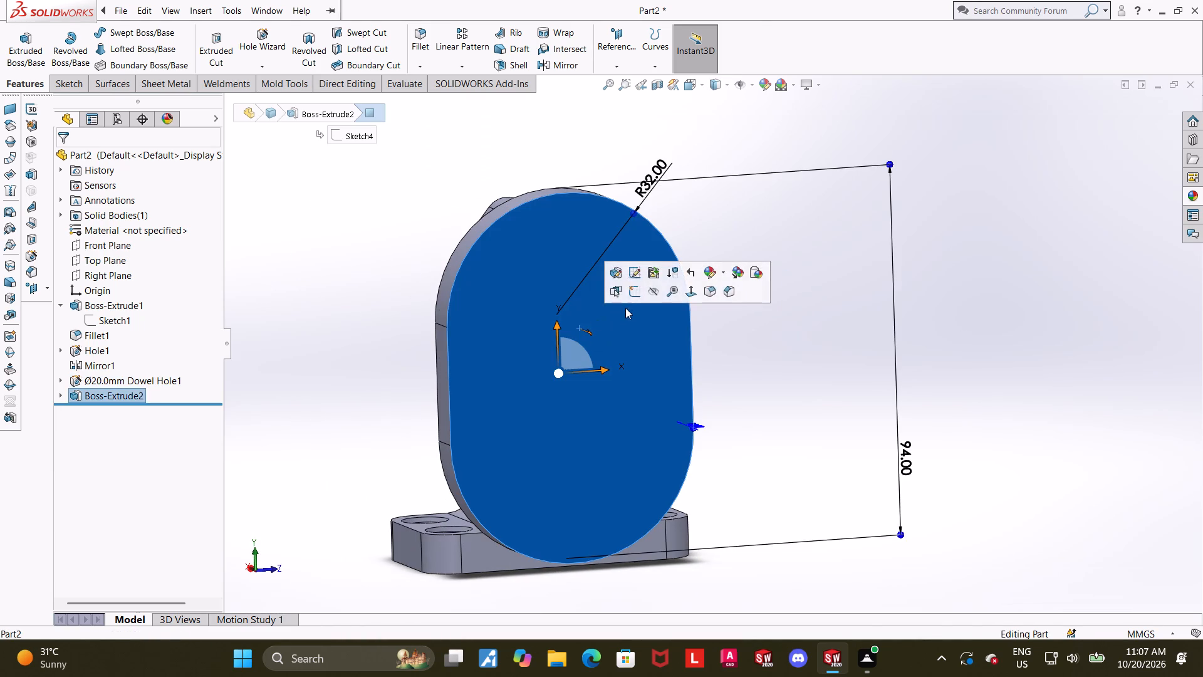
pyautogui.click(632, 298)
pyautogui.click(91, 416)
pyautogui.click(115, 405)
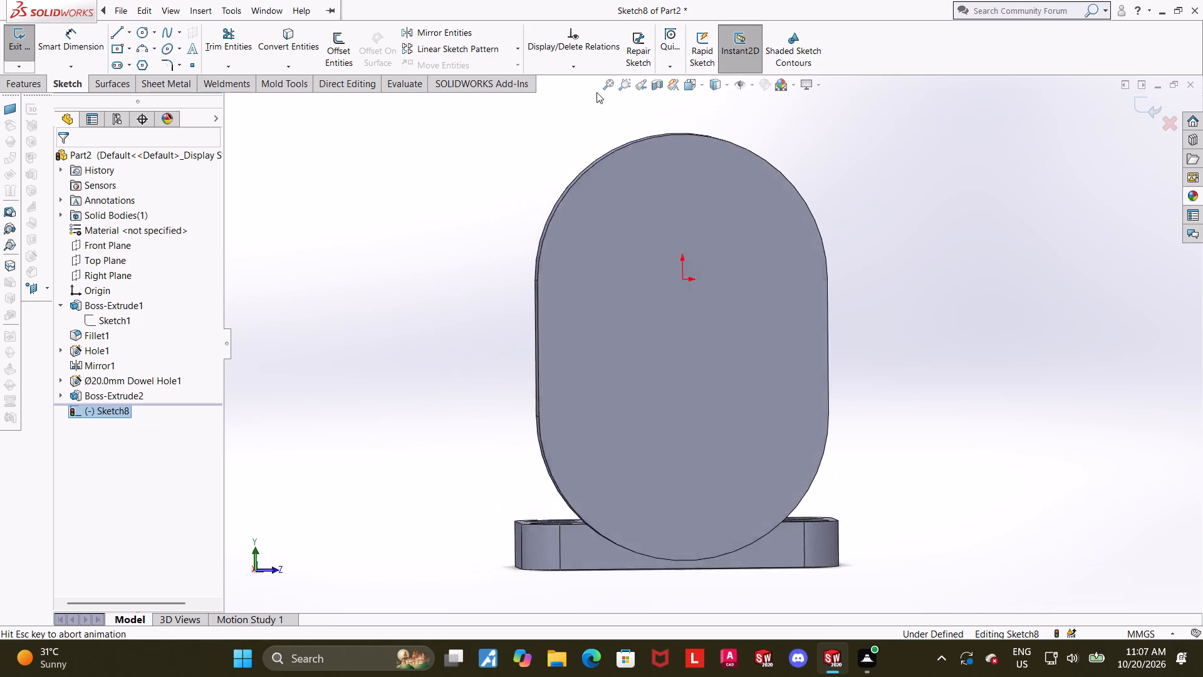
pyautogui.click(722, 81)
pyautogui.click(718, 142)
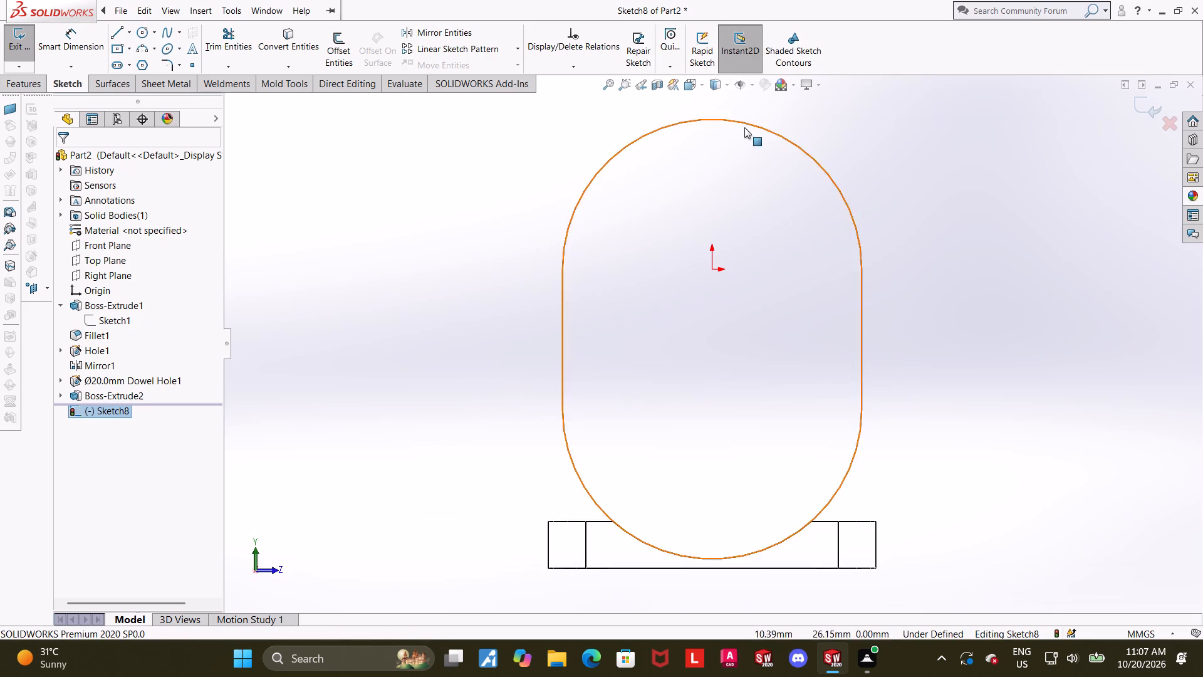
pyautogui.click(722, 88)
pyautogui.click(722, 151)
pyautogui.click(1023, 219)
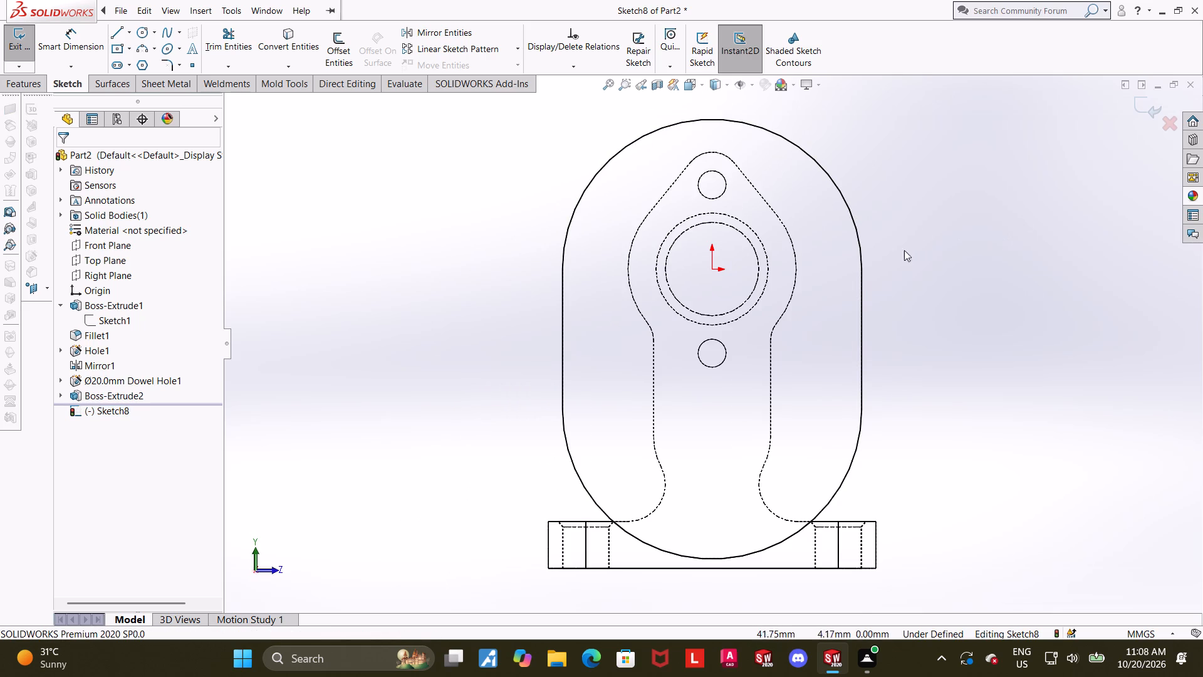
pyautogui.scroll(-1, 903, 250)
pyautogui.scroll(-1, 828, 232)
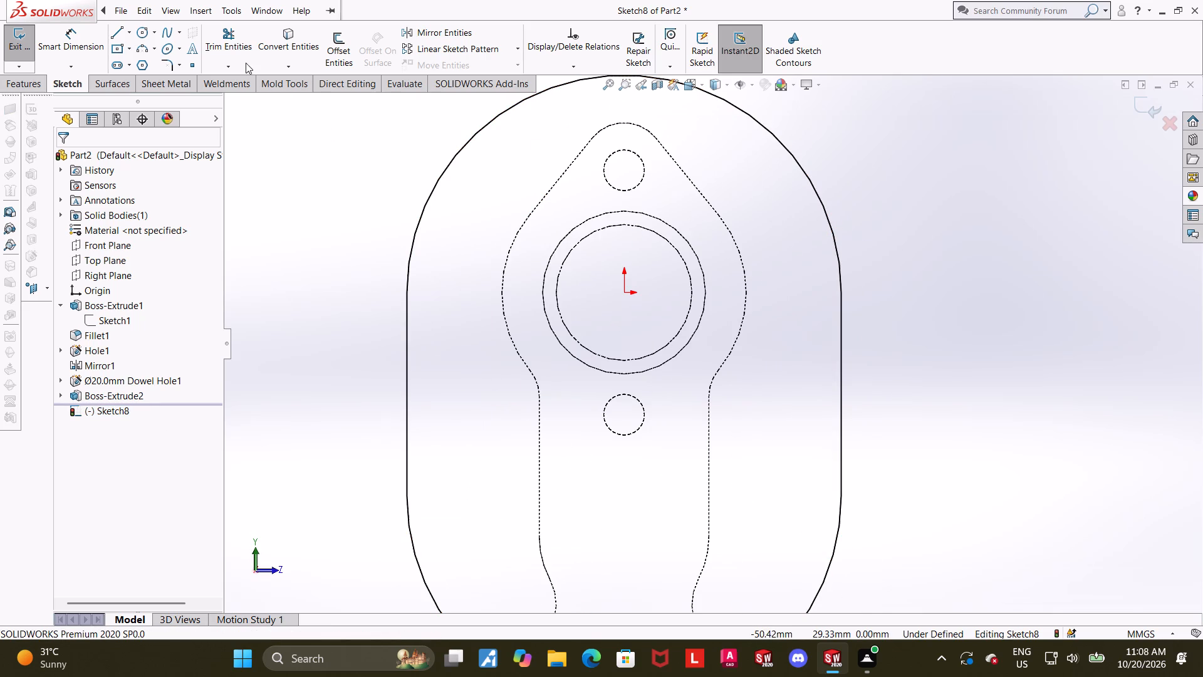
# Sketch a circle centred on the origin, dimension its diameter to 16 mm, and close the sketch.
pyautogui.click(143, 30)
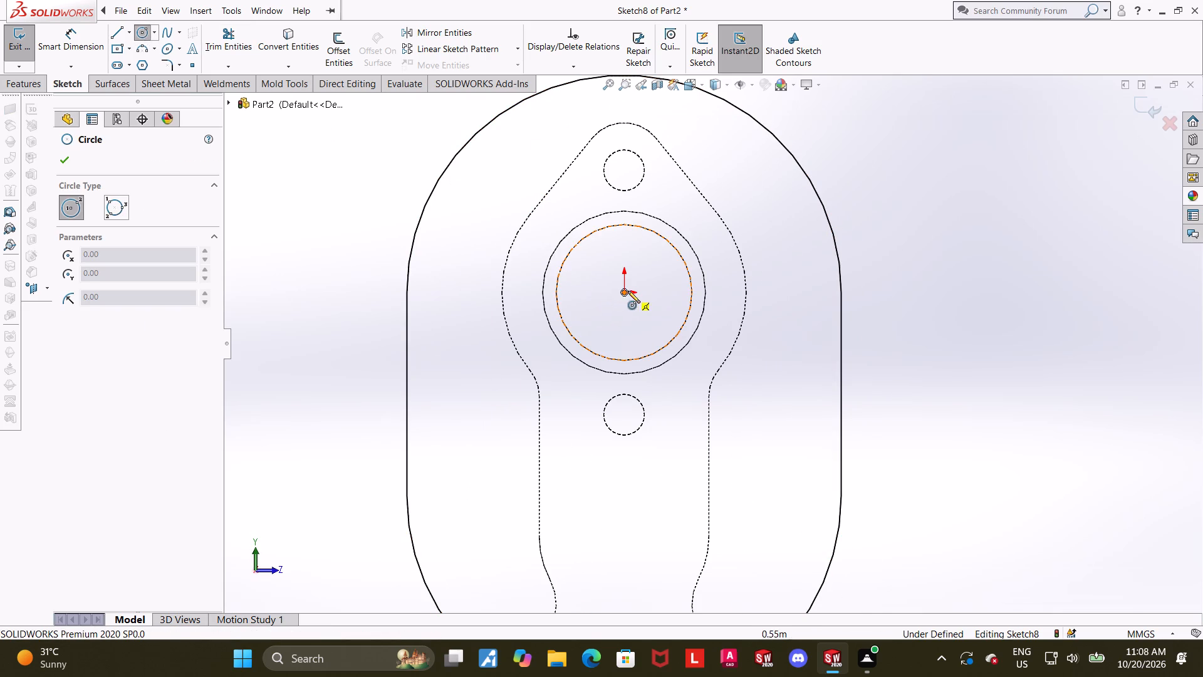
pyautogui.click(628, 291)
pyautogui.click(652, 255)
pyautogui.press('Escape')
pyautogui.click(80, 42)
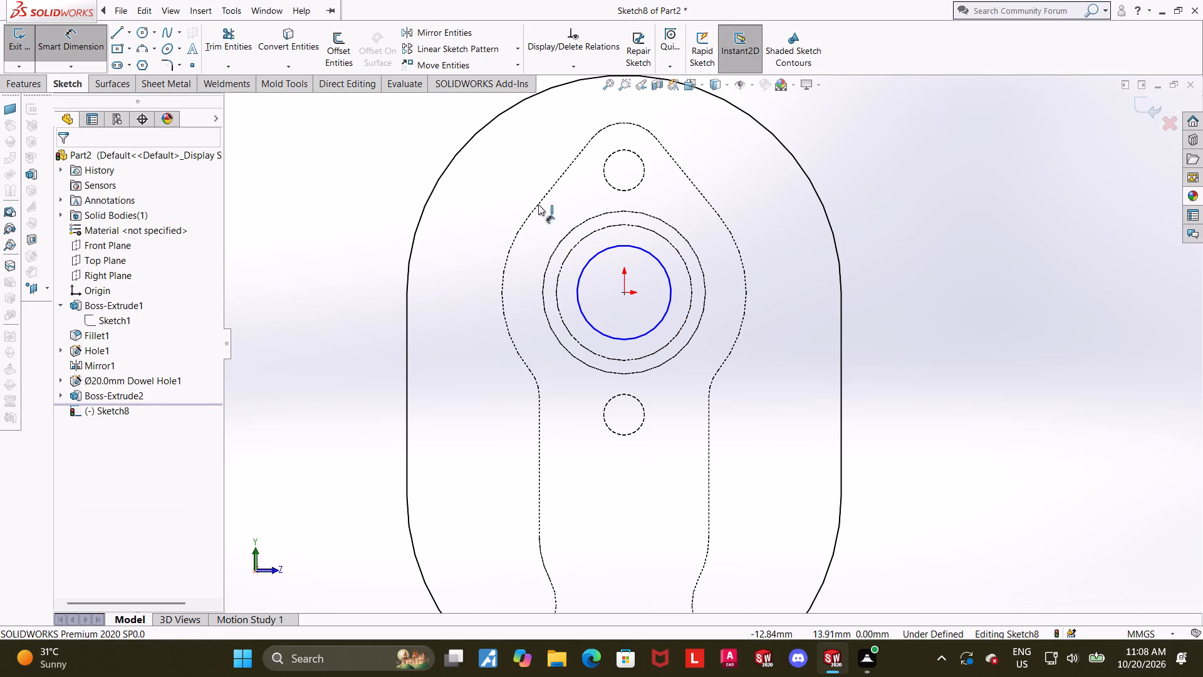
pyautogui.click(615, 250)
pyautogui.click(615, 169)
pyautogui.write('16')
pyautogui.press('Return')
pyautogui.press('Escape')
pyautogui.click(1139, 108)
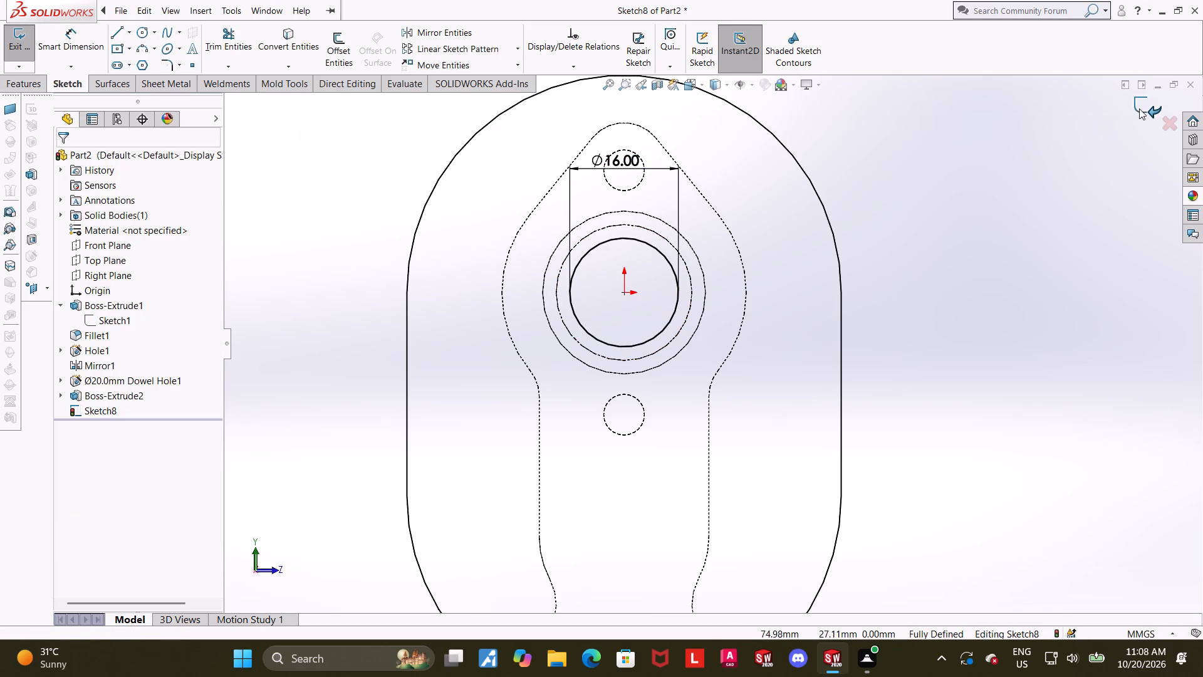
# Extrude-cut the 16 mm circle through the slot-shaped plate with the end condition Up To Next.
pyautogui.scroll(4, 949, 246)
pyautogui.moveTo(819, 300); pyautogui.dragTo(858, 308, button='middle')
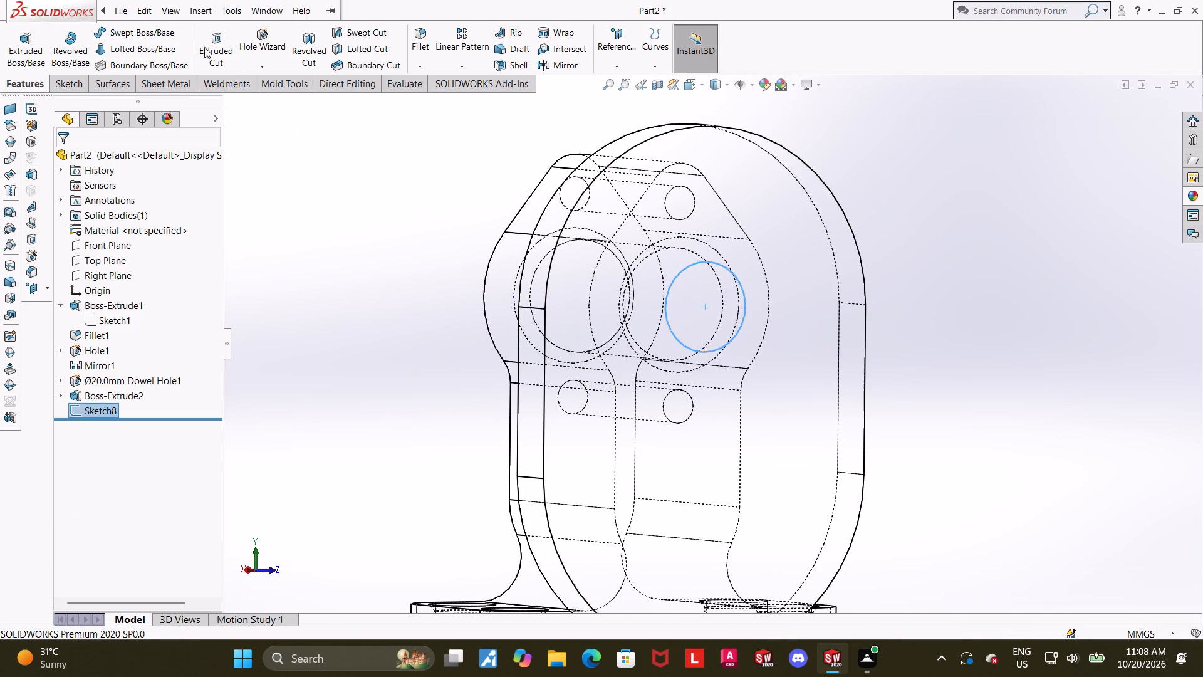
pyautogui.click(205, 46)
pyautogui.moveTo(355, 192); pyautogui.dragTo(380, 202, button='middle')
pyautogui.click(86, 241)
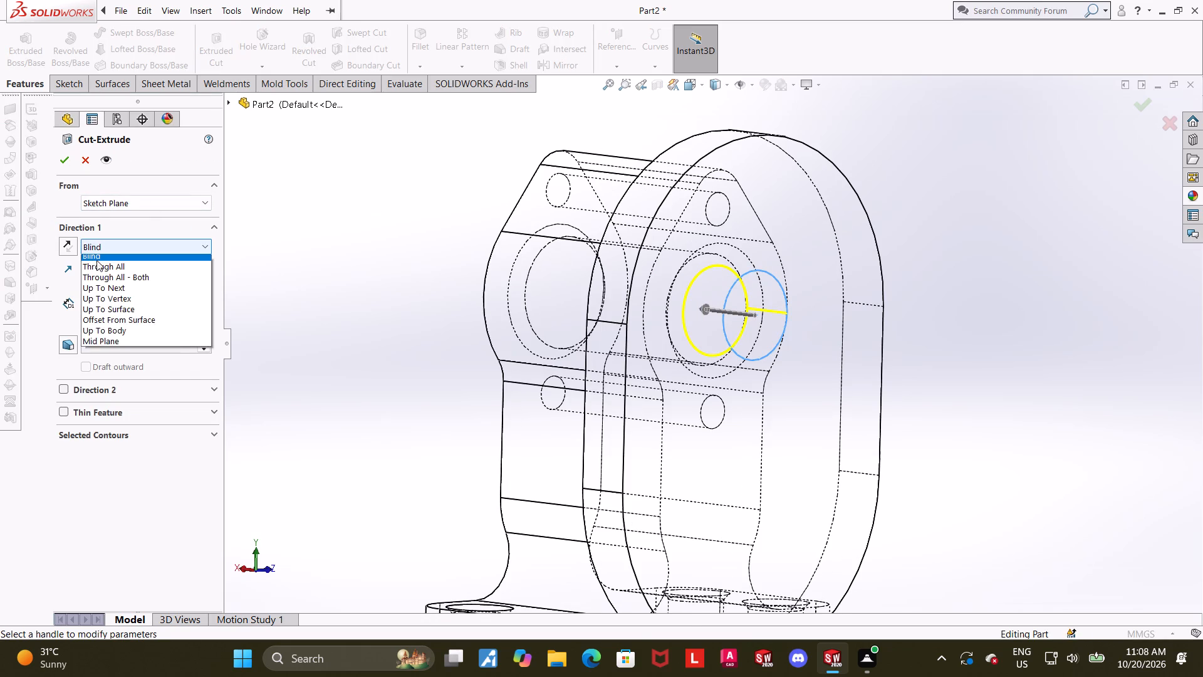
pyautogui.click(102, 293)
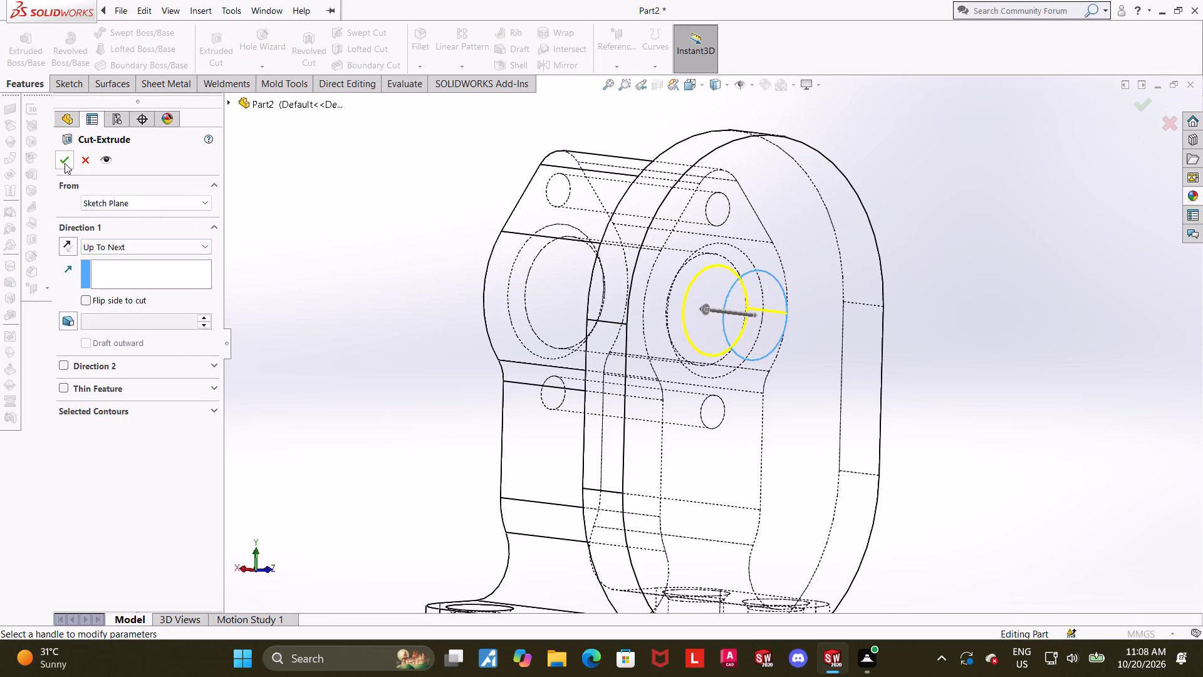
pyautogui.click(65, 163)
pyautogui.click(402, 282)
# Display the bracket shaded with edges and examine the plate's new hole at an angle and from the Left view.
pyautogui.click(714, 88)
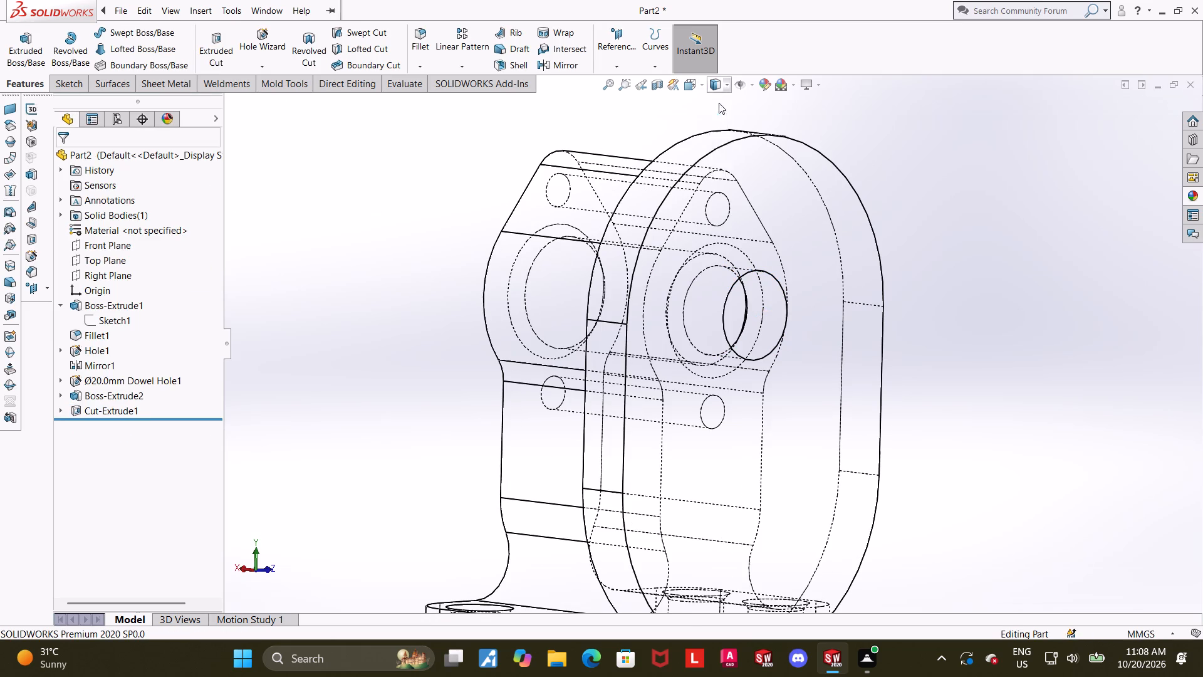
pyautogui.click(719, 103)
pyautogui.click(979, 299)
pyautogui.scroll(1, 974, 300)
pyautogui.moveTo(940, 330); pyautogui.dragTo(935, 332, button='middle')
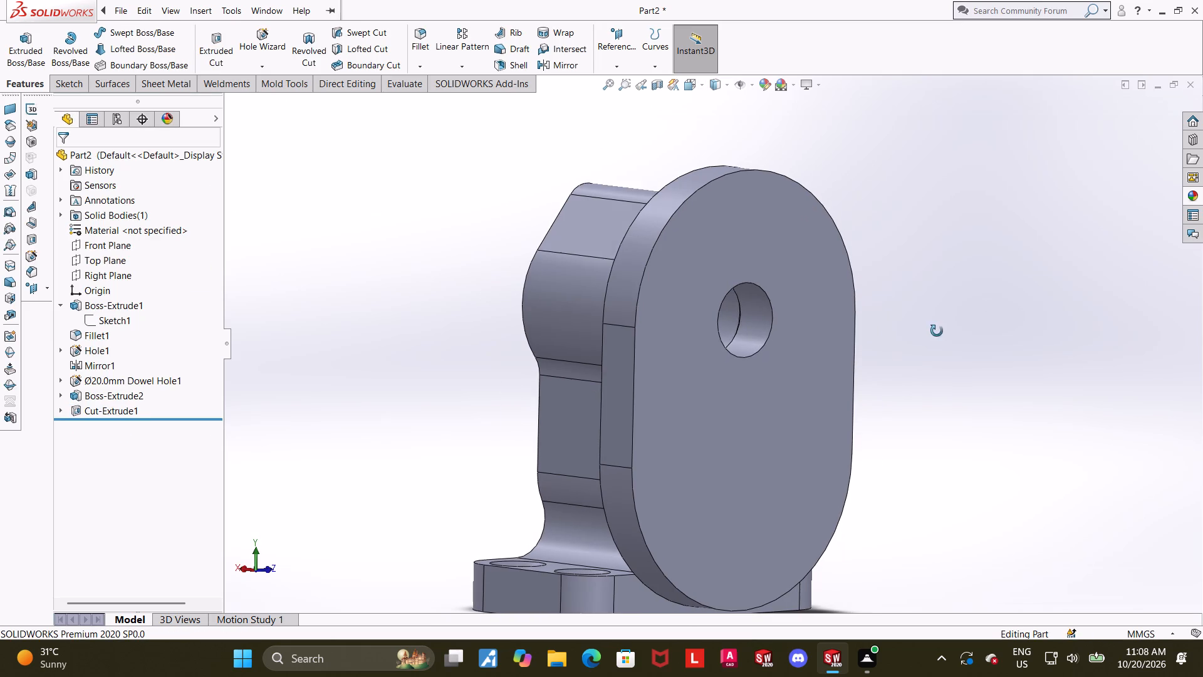
pyautogui.moveTo(935, 332); pyautogui.dragTo(930, 331, button='middle')
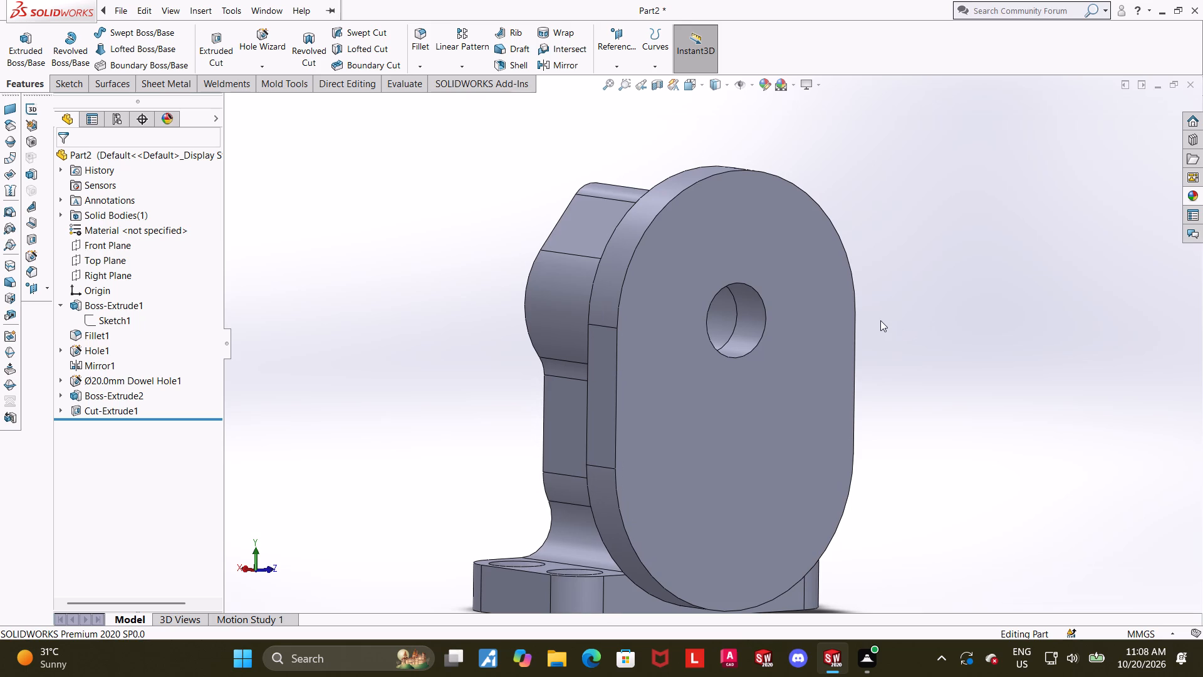
pyautogui.moveTo(875, 330); pyautogui.dragTo(863, 335, button='middle')
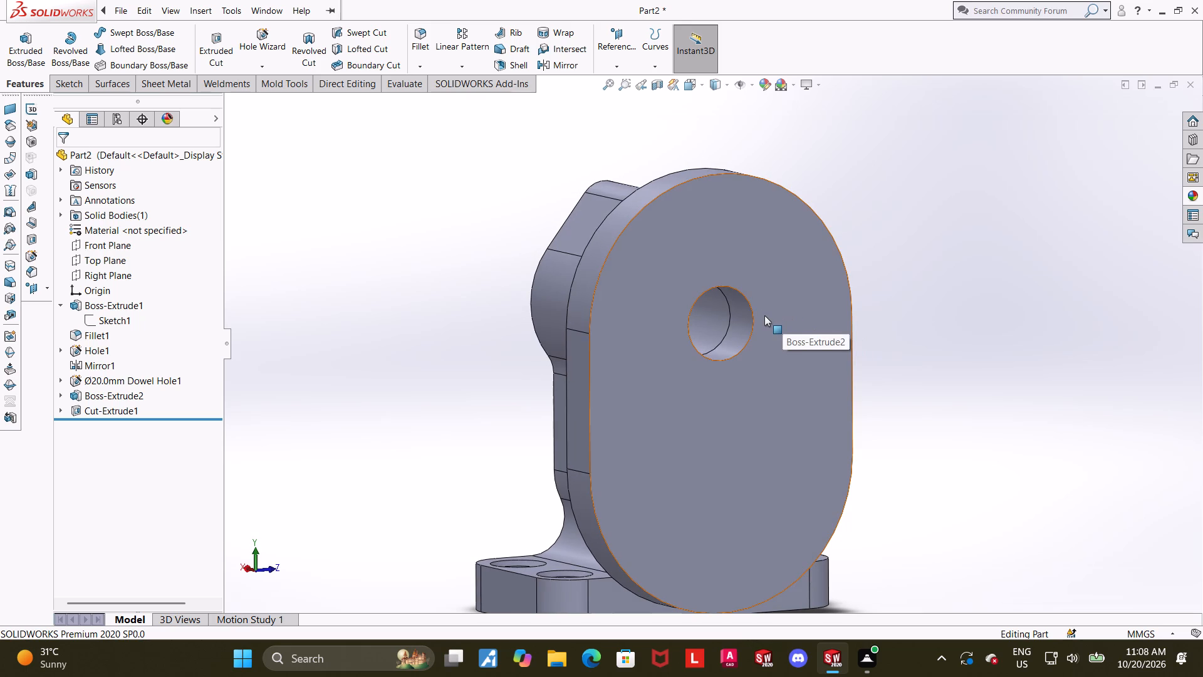
pyautogui.moveTo(848, 396); pyautogui.dragTo(840, 387, button='middle')
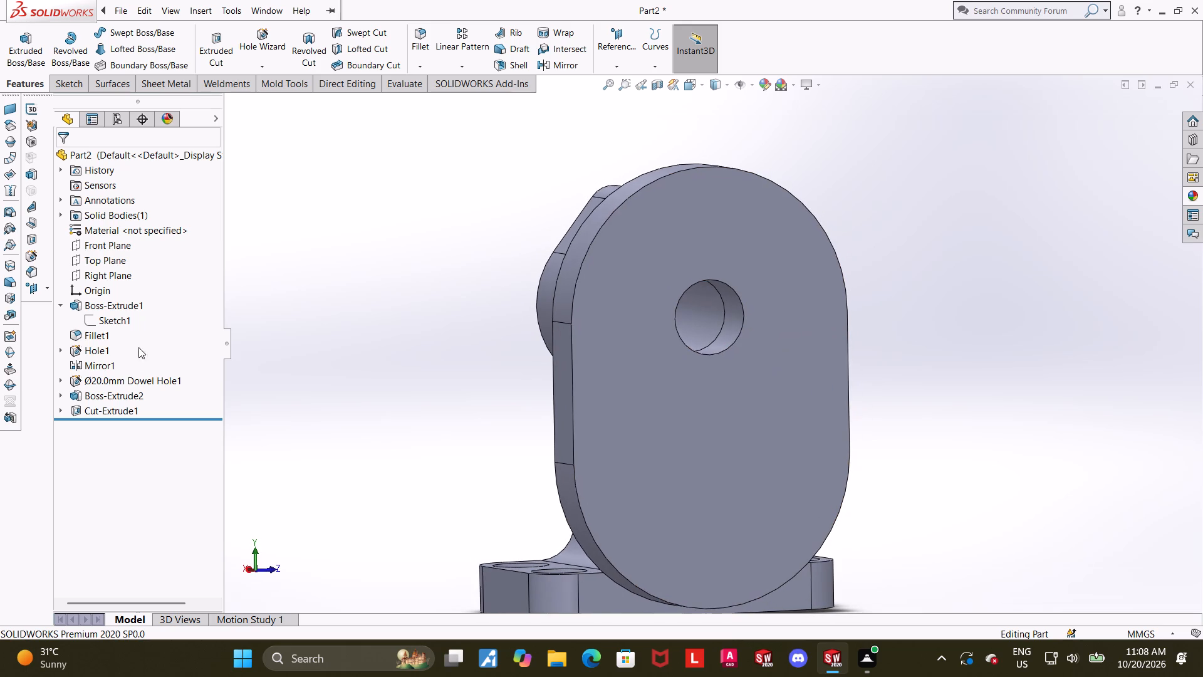
pyautogui.click(687, 84)
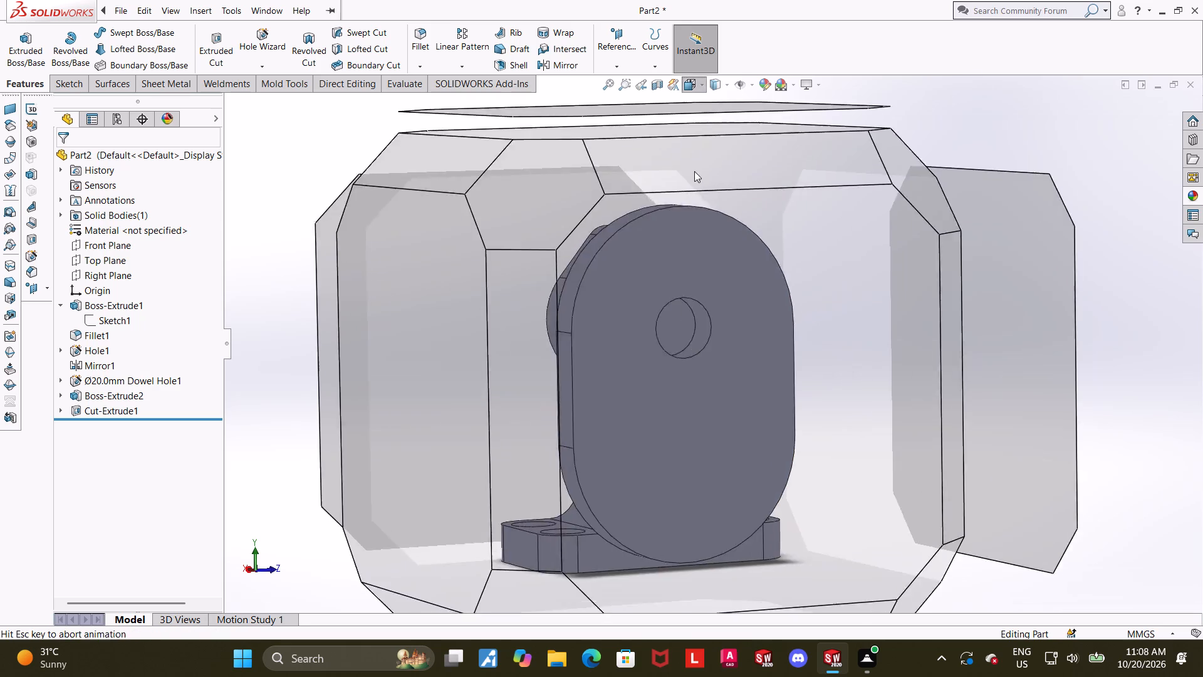
pyautogui.click(591, 463)
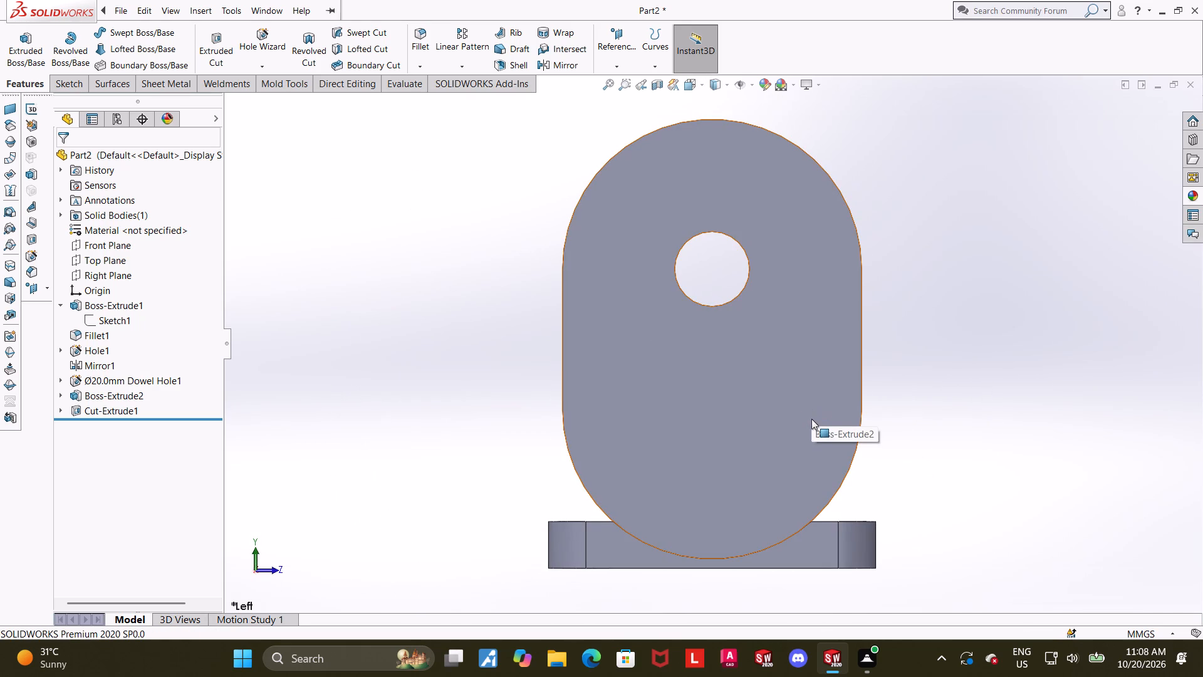
pyautogui.scroll(1, 811, 419)
pyautogui.scroll(-1, 811, 433)
pyautogui.scroll(-1, 739, 466)
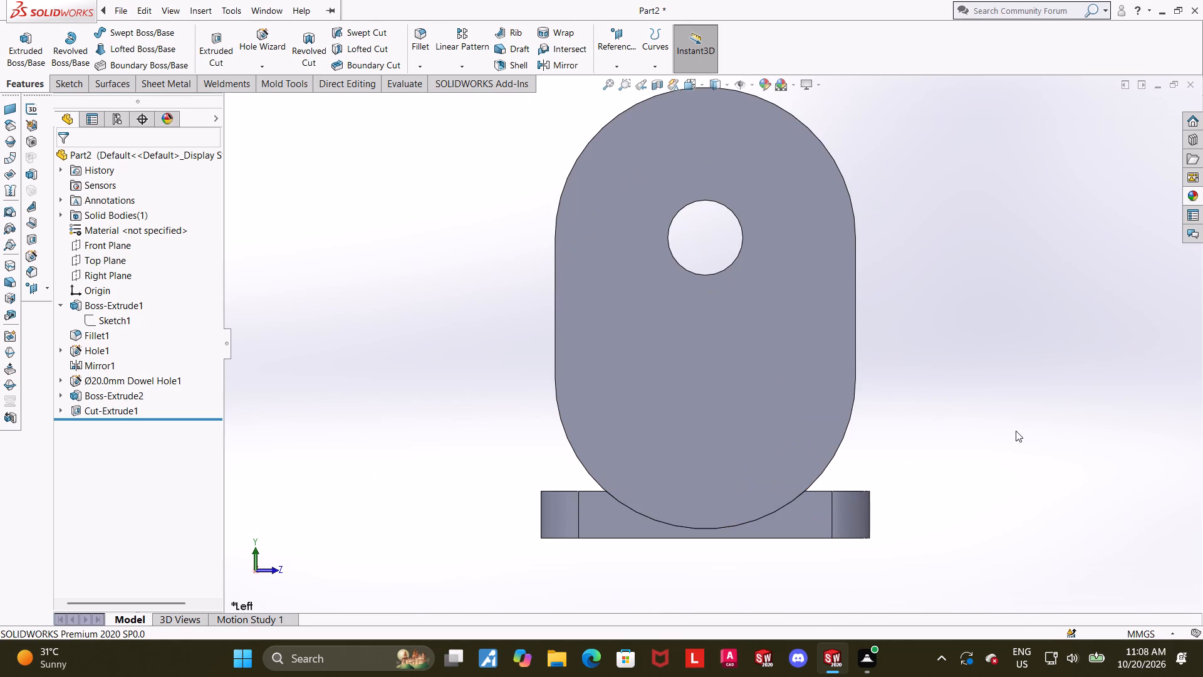
pyautogui.click(987, 406)
pyautogui.scroll(1, 974, 387)
pyautogui.scroll(-1, 935, 316)
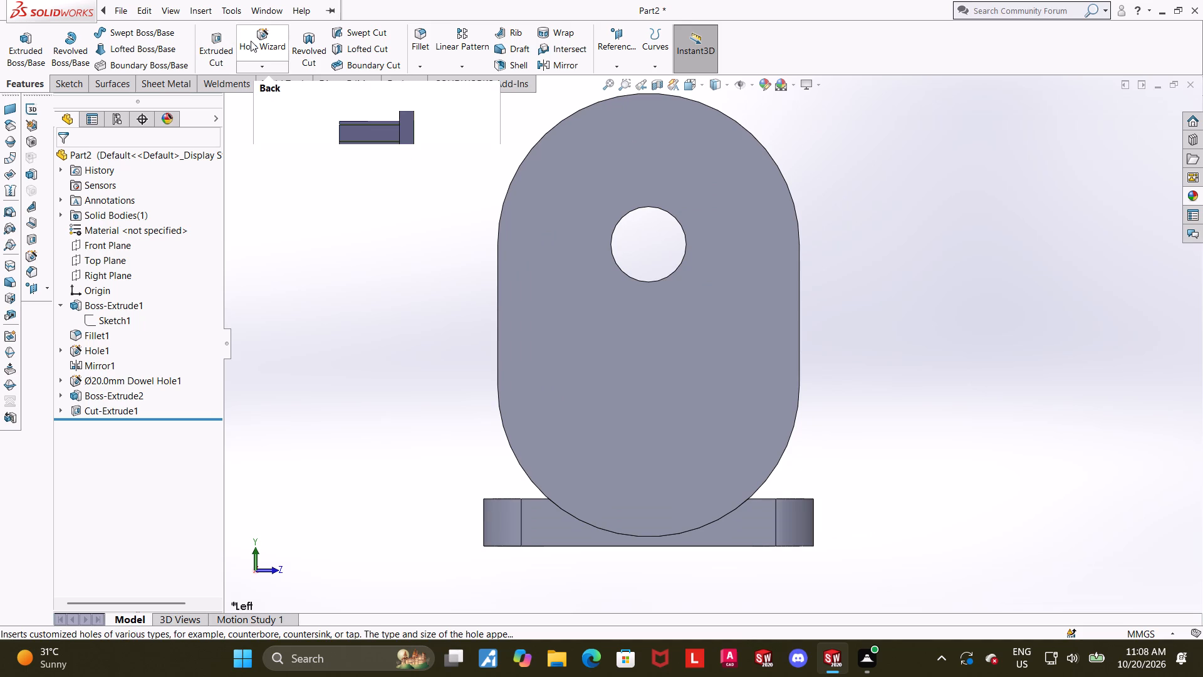
# Start a Hole Wizard hole and examine the dowel hole sizes and types offered under the ISO and ANSI Metric standards.
pyautogui.click(251, 41)
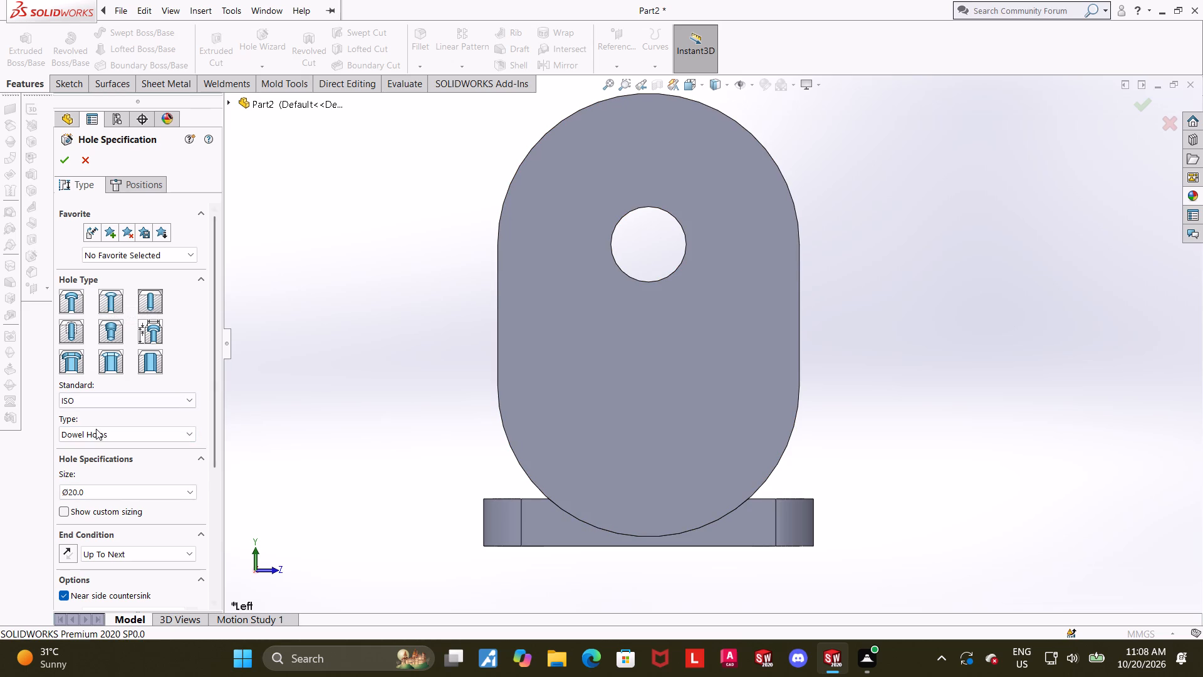
pyautogui.moveTo(215, 417); pyautogui.dragTo(213, 440)
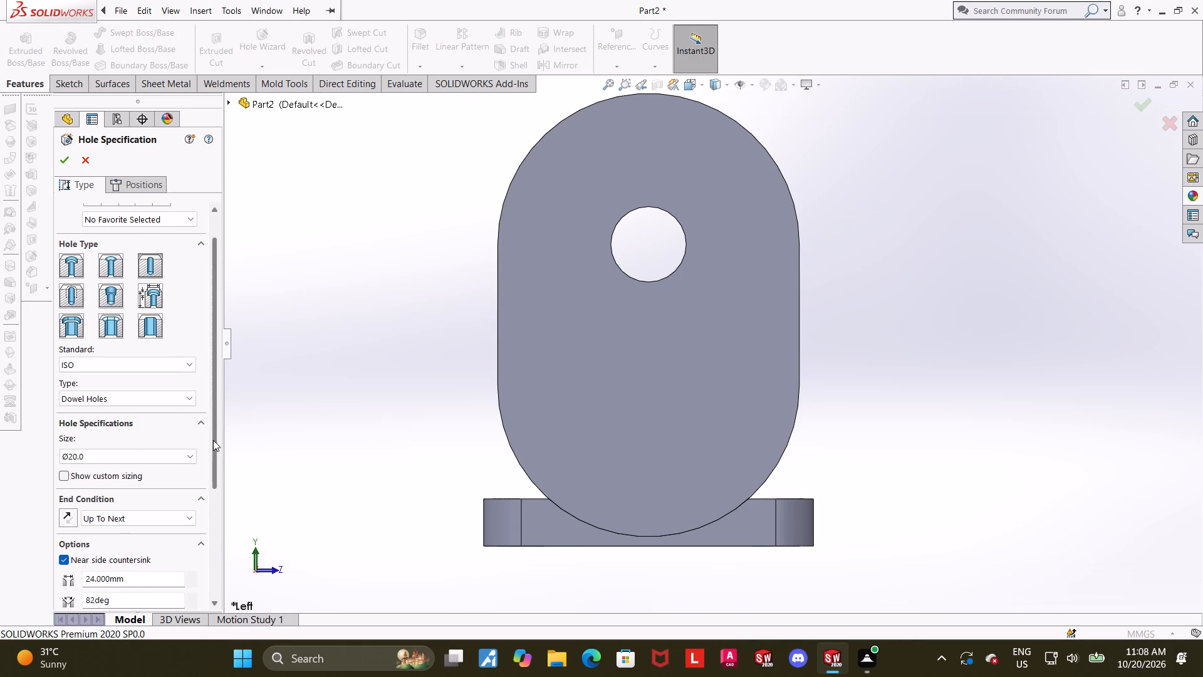
pyautogui.moveTo(213, 440); pyautogui.dragTo(213, 449)
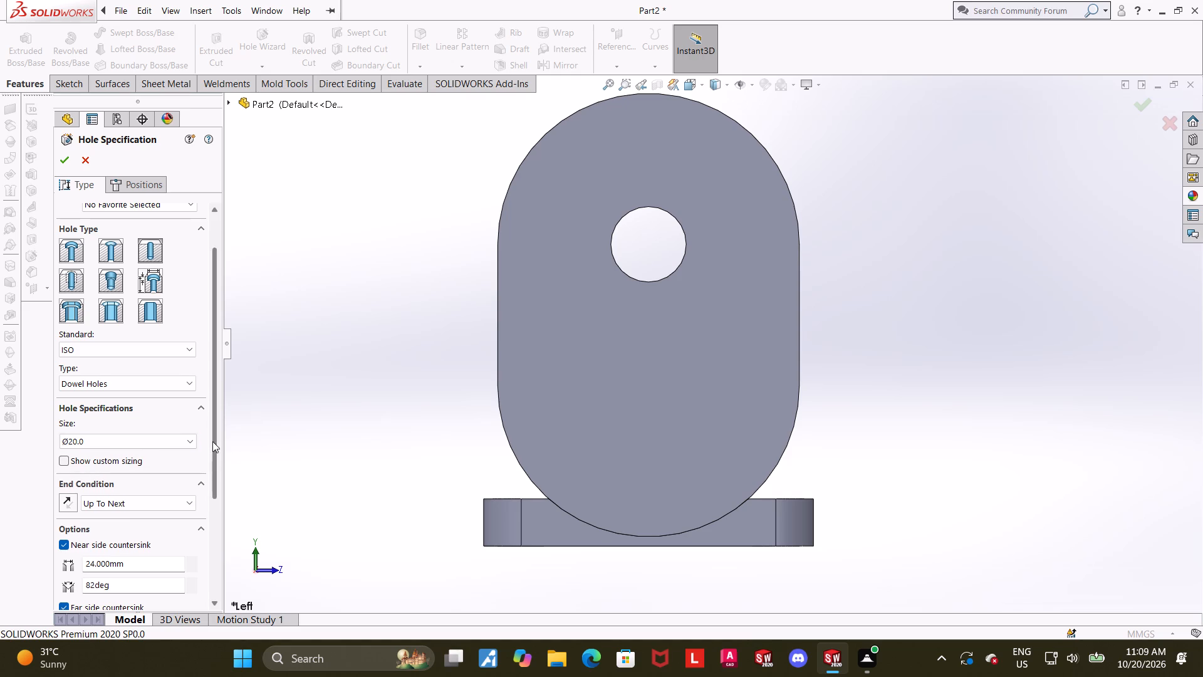
pyautogui.moveTo(212, 441); pyautogui.dragTo(216, 520)
pyautogui.click(118, 318)
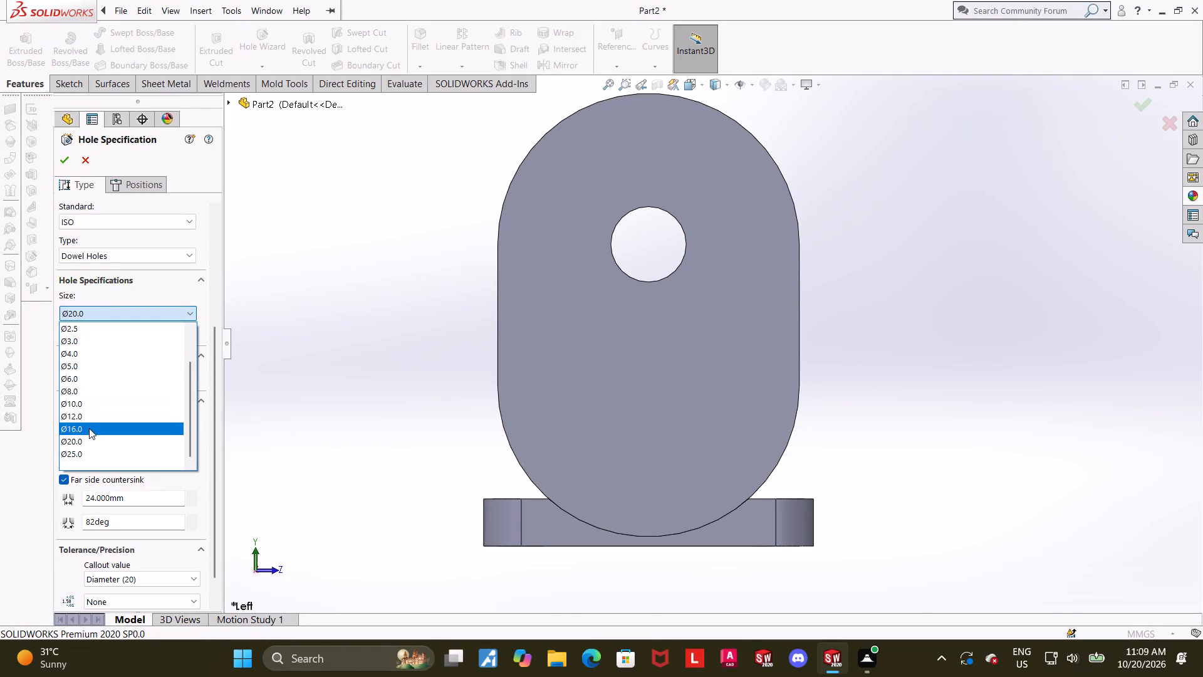
pyautogui.click(355, 342)
pyautogui.moveTo(215, 355); pyautogui.dragTo(210, 308)
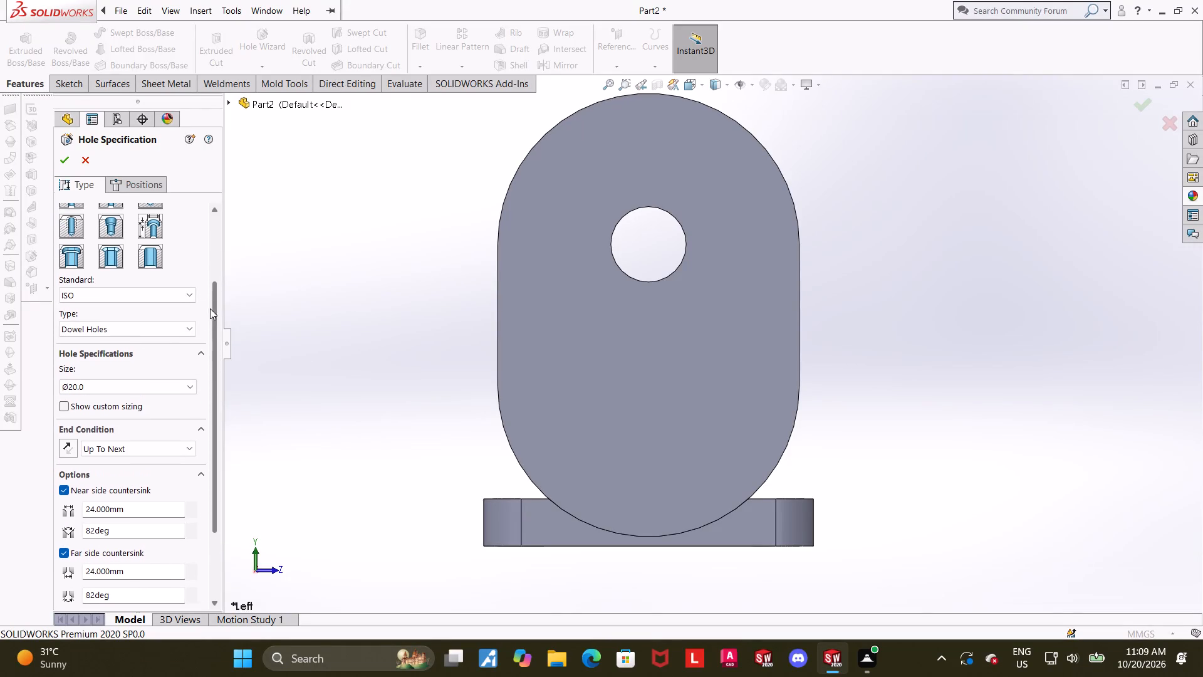
pyautogui.moveTo(210, 308); pyautogui.dragTo(209, 305)
pyautogui.click(117, 300)
pyautogui.scroll(4, 93, 360)
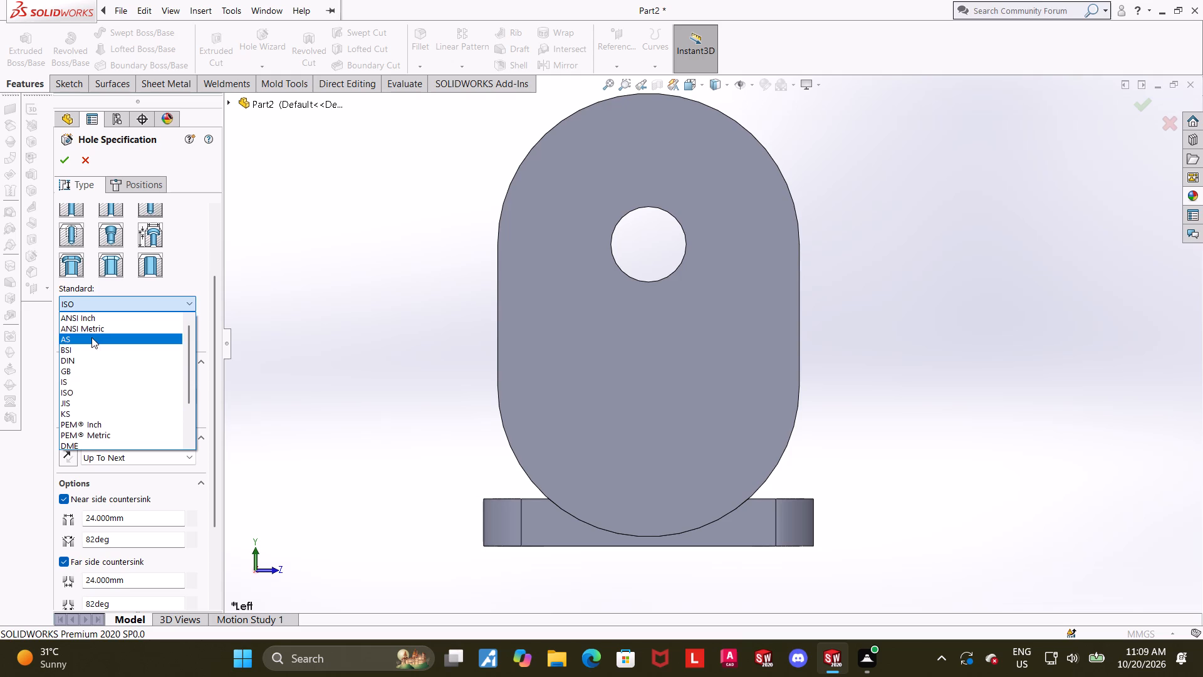
pyautogui.click(93, 324)
pyautogui.click(126, 391)
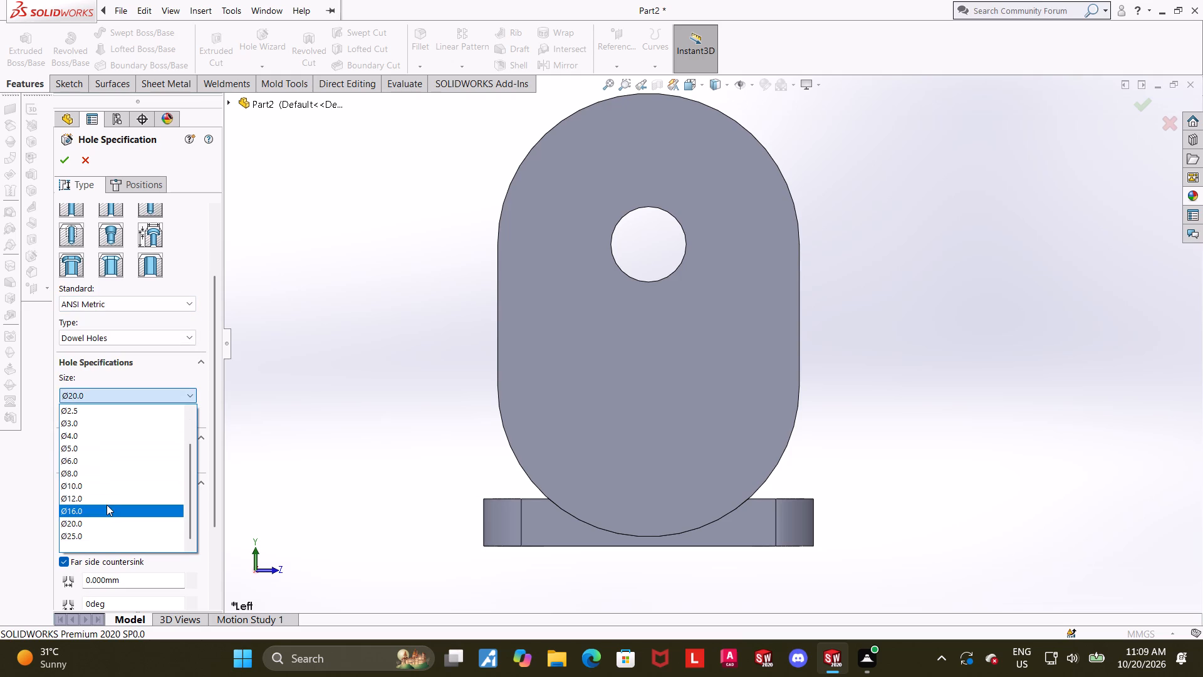
pyautogui.click(318, 433)
pyautogui.click(145, 338)
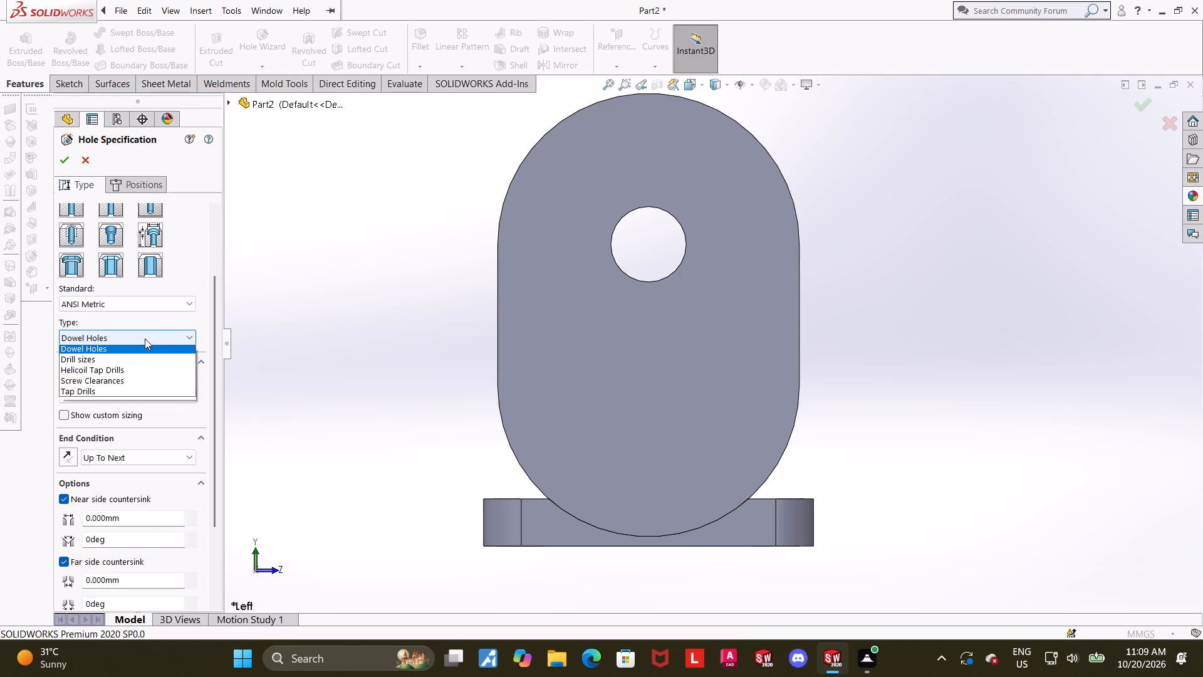
pyautogui.click(315, 326)
pyautogui.moveTo(219, 364); pyautogui.dragTo(209, 320)
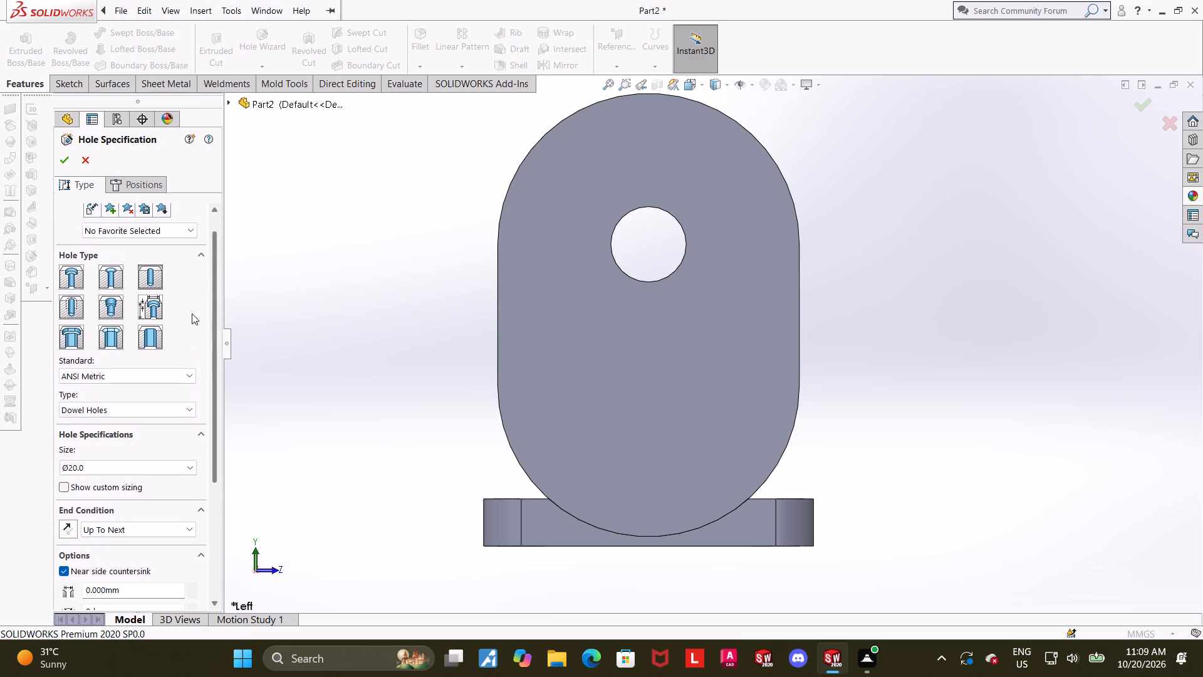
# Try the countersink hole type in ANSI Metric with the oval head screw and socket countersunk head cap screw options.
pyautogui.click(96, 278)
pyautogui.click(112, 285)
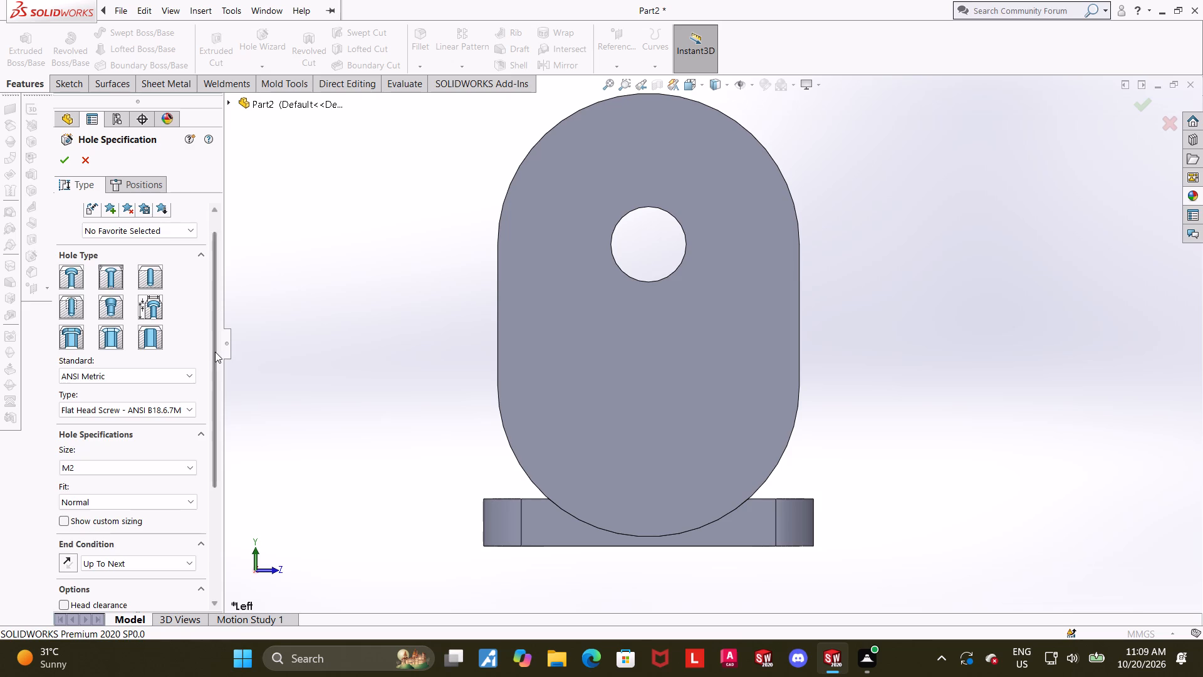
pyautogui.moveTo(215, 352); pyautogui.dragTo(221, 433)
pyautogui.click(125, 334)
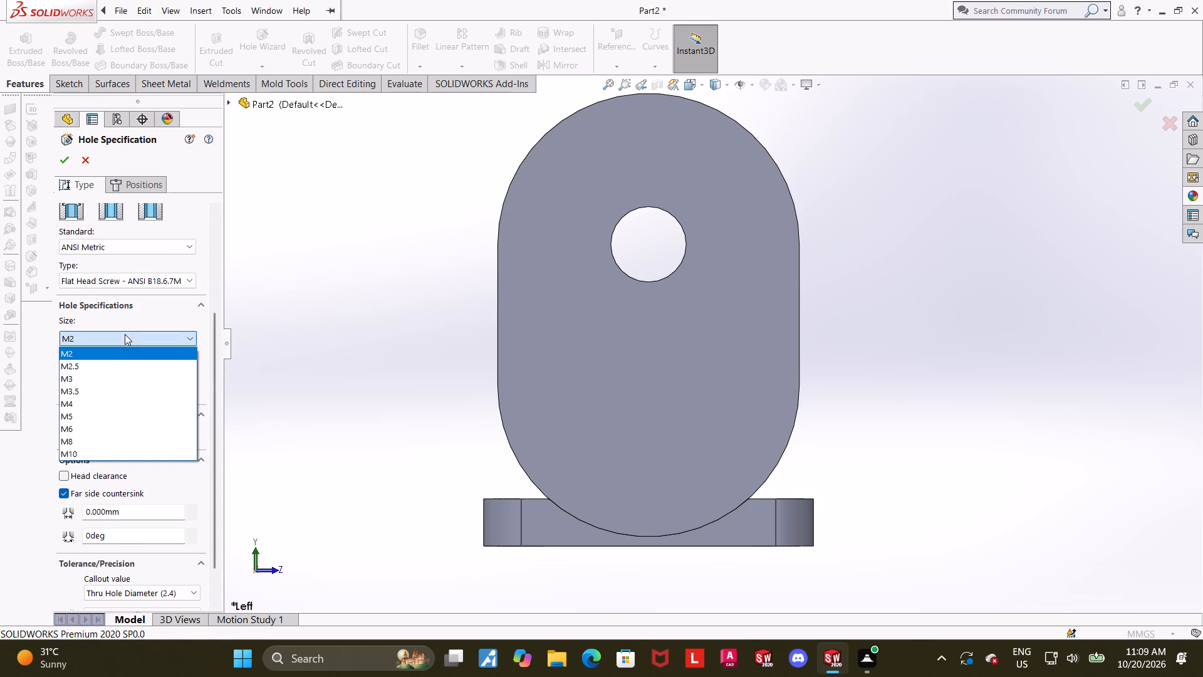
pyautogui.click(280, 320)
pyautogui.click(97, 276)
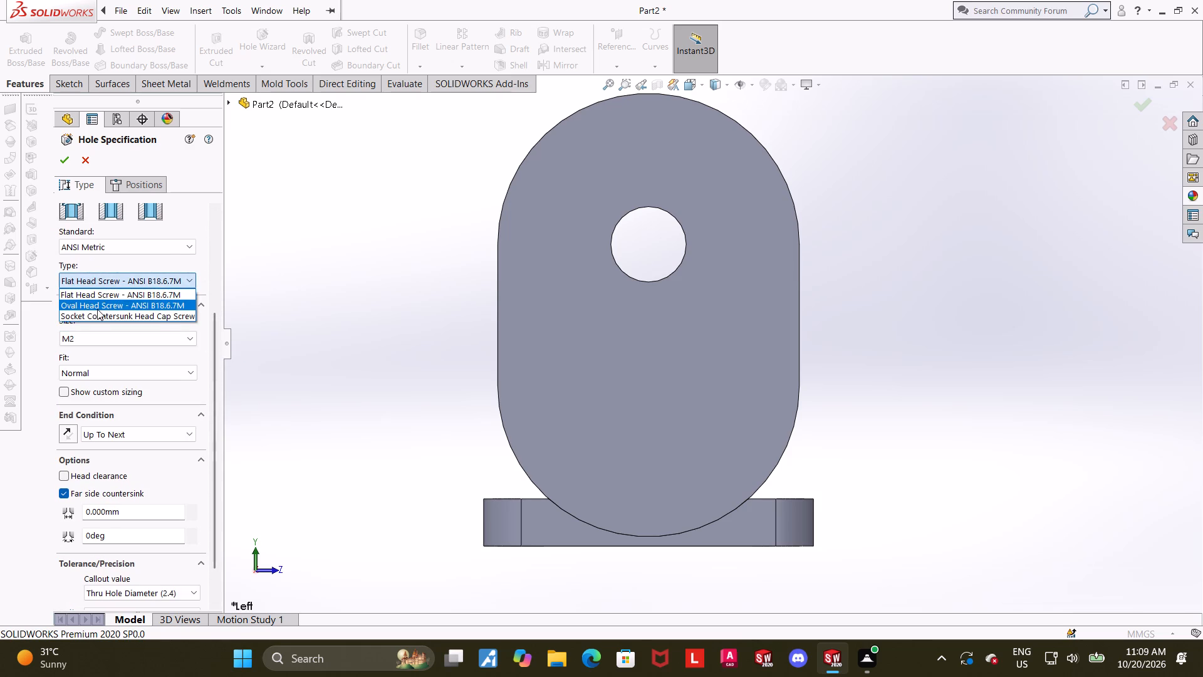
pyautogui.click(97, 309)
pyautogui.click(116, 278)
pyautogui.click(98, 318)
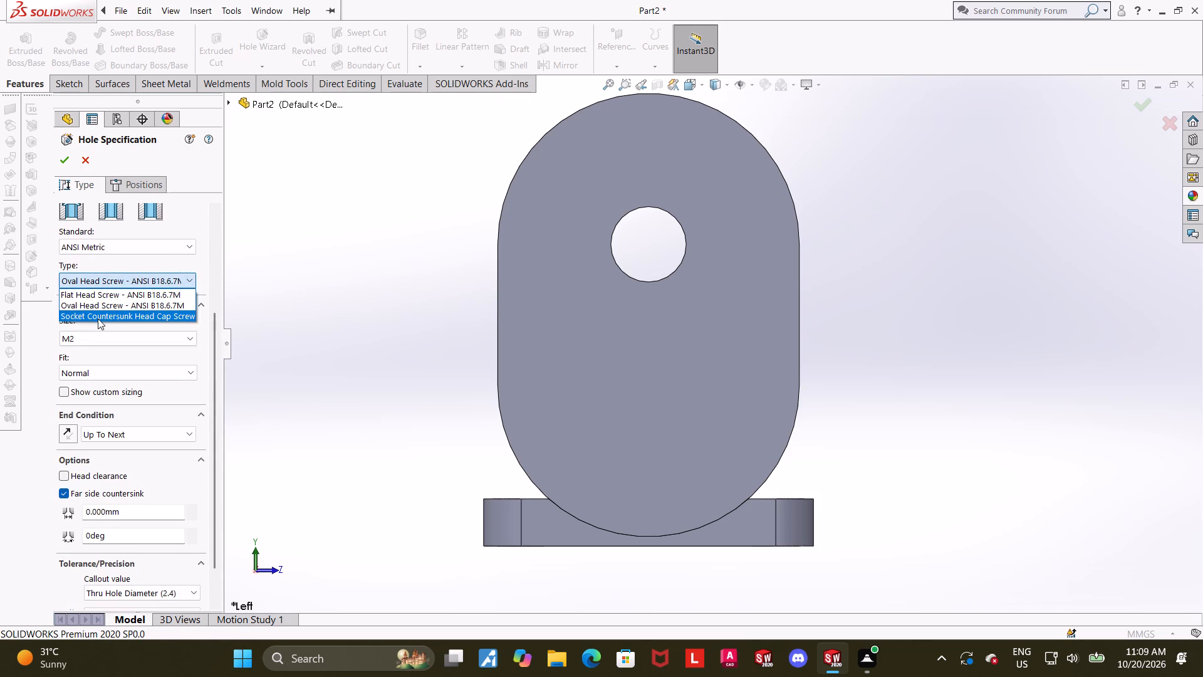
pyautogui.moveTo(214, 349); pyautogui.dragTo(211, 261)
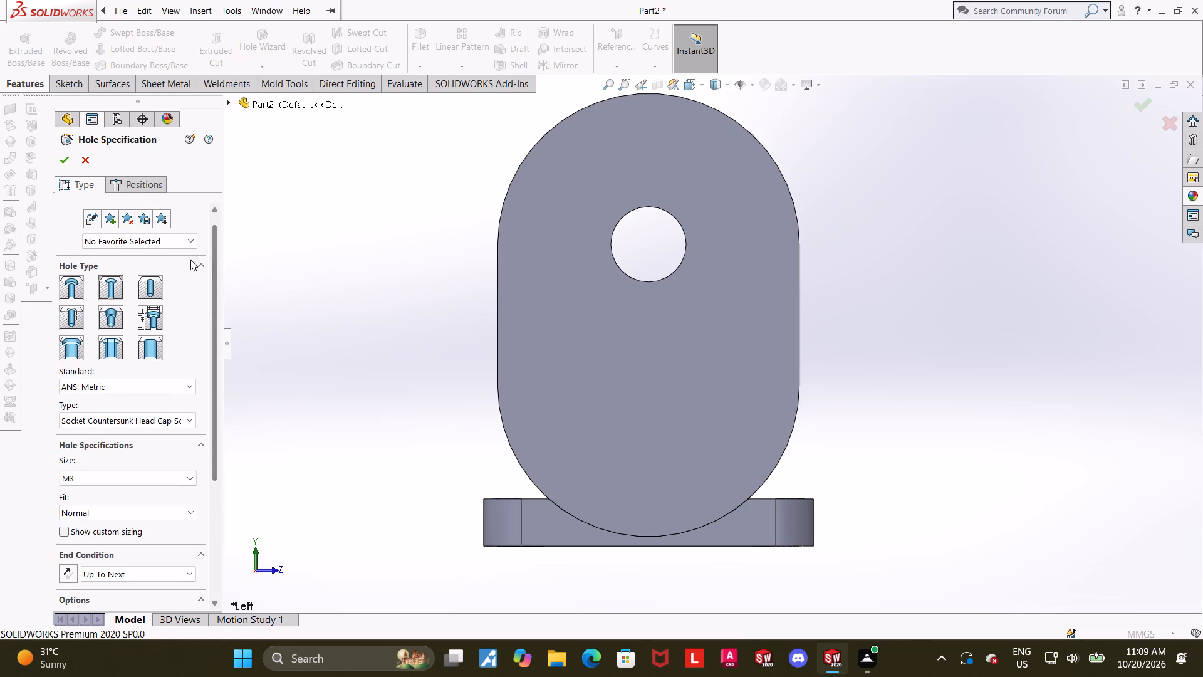
# Define a legacy countersunk hole with an 18 mm diameter and a 22 mm countersink diameter.
pyautogui.click(155, 323)
pyautogui.click(120, 327)
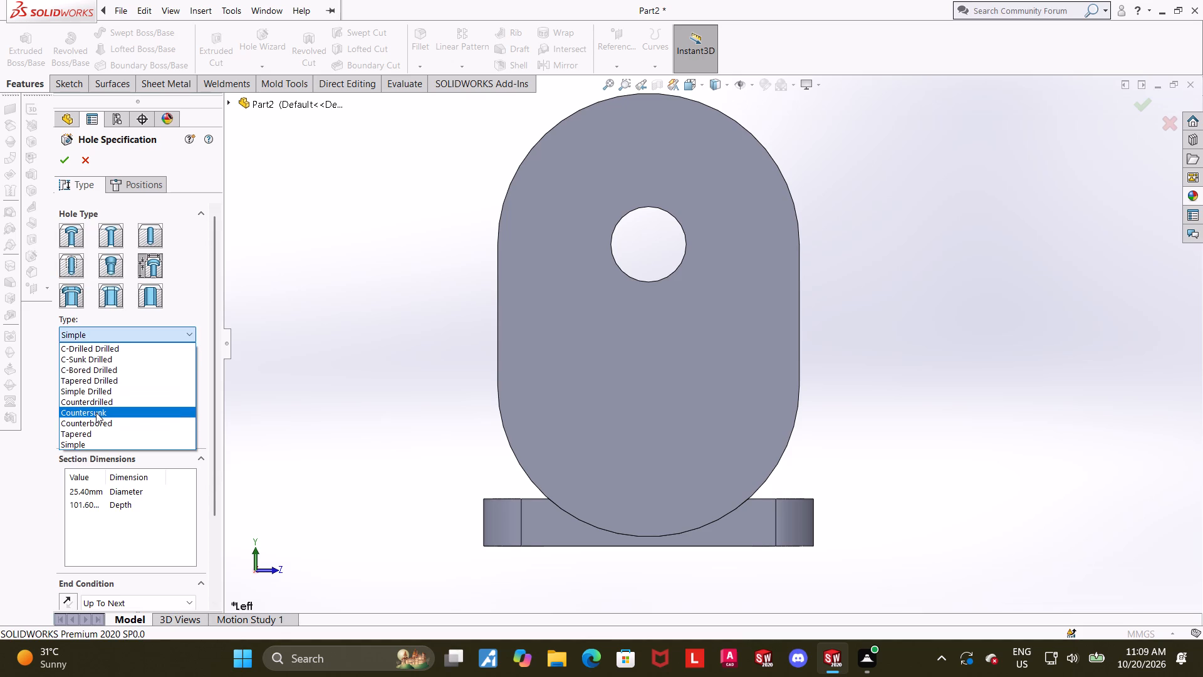
pyautogui.click(96, 412)
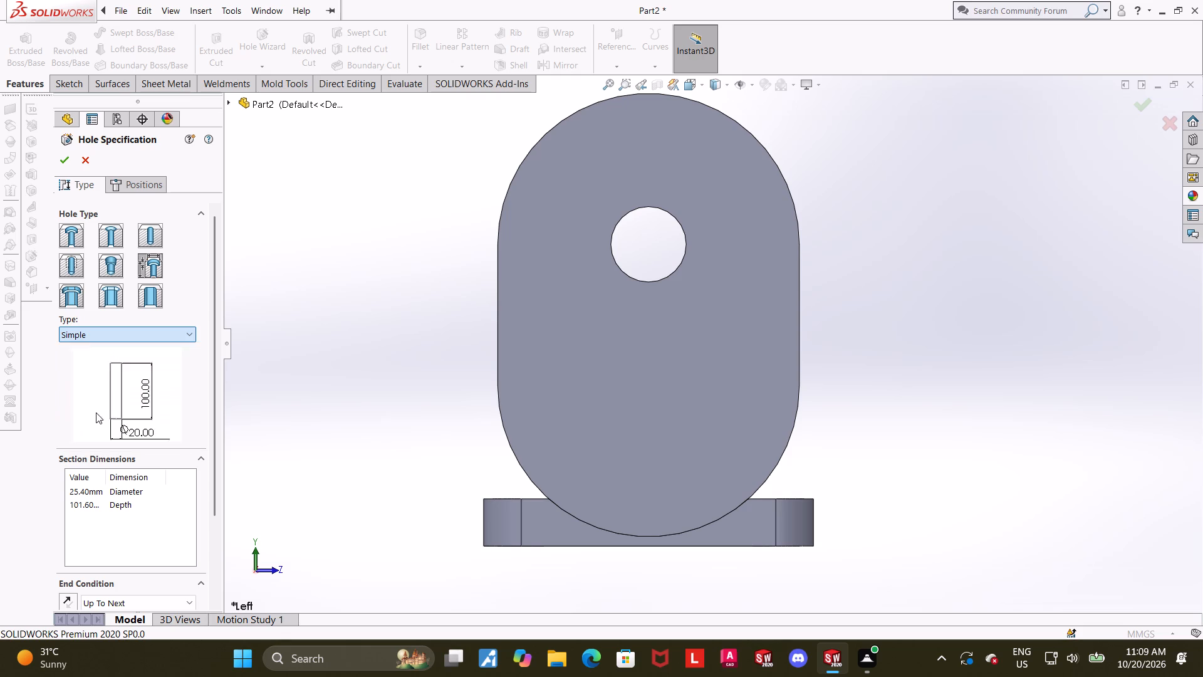
pyautogui.moveTo(216, 419); pyautogui.dragTo(216, 454)
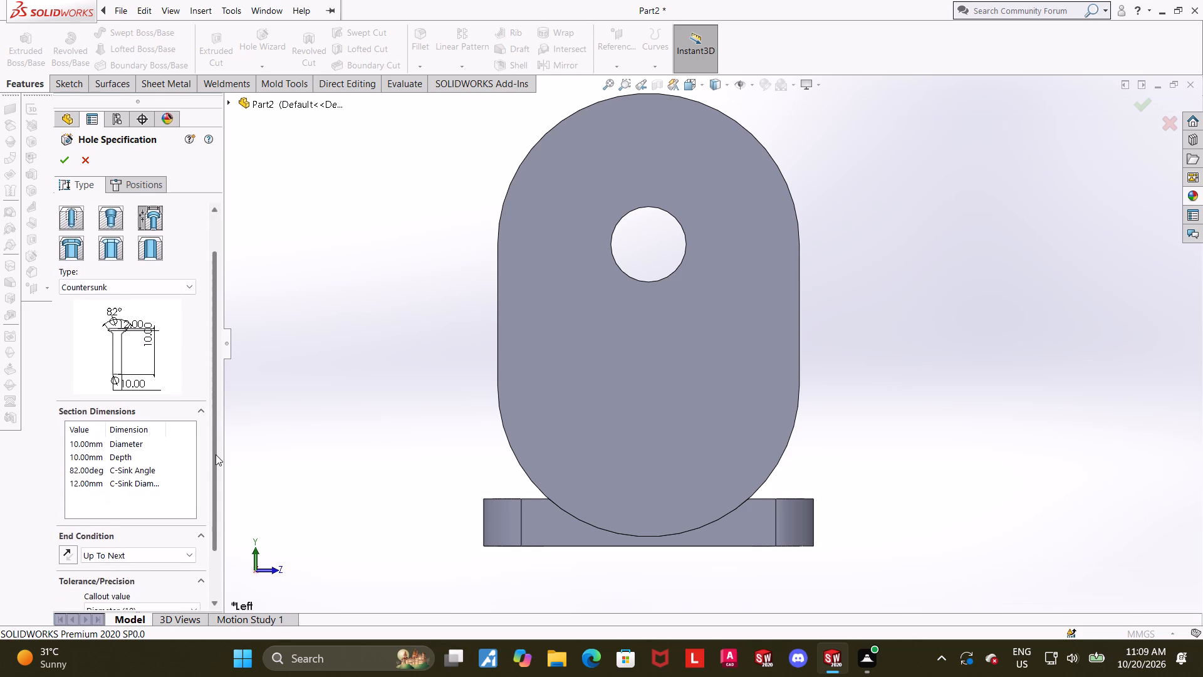
pyautogui.doubleClick(83, 446)
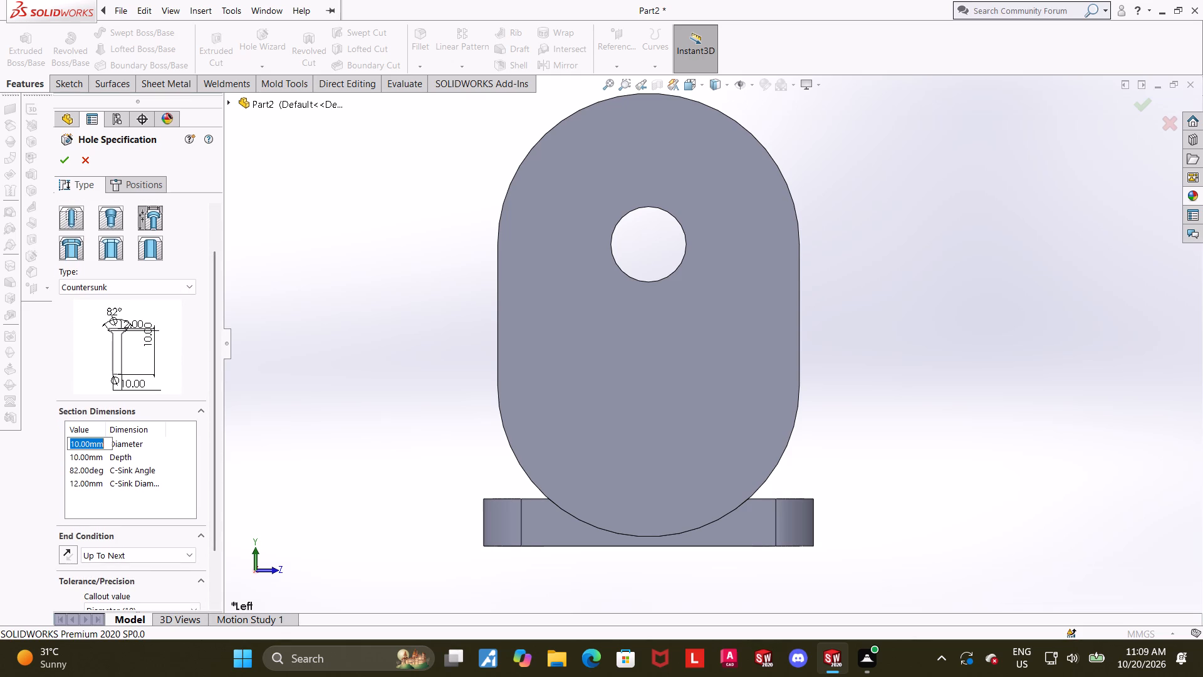
pyautogui.press('1')
pyautogui.press('8')
pyautogui.click(334, 444)
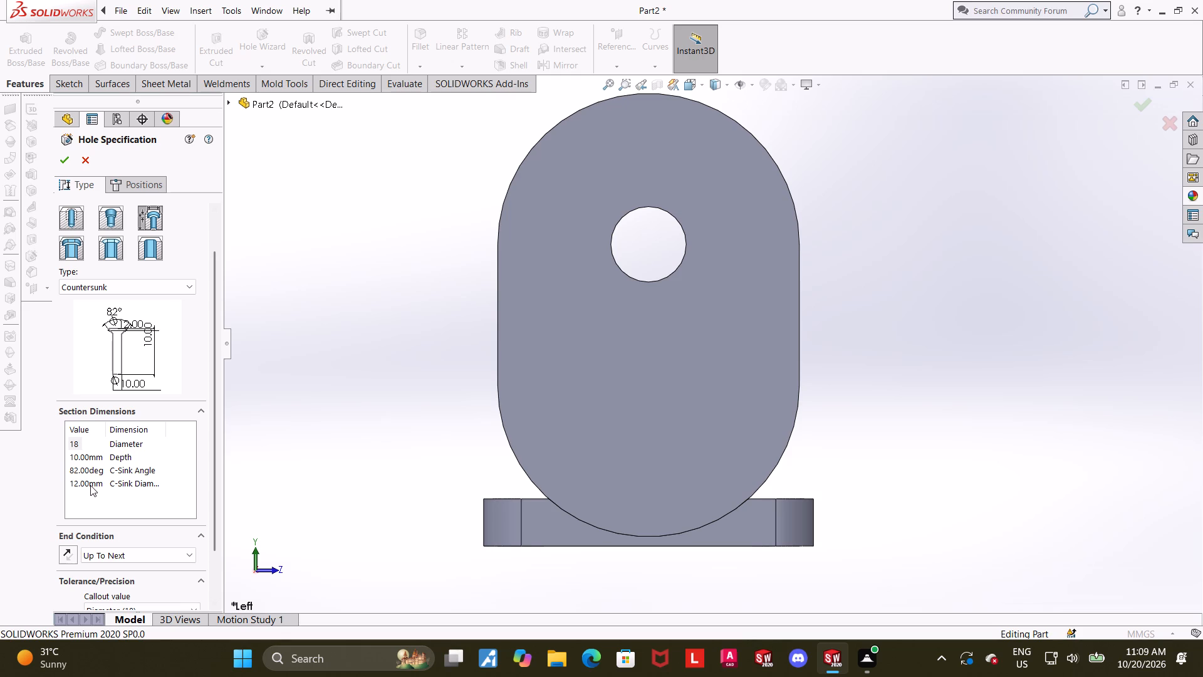
pyautogui.doubleClick(90, 485)
pyautogui.press('2')
pyautogui.press('2')
pyautogui.press('Return')
pyautogui.click(317, 481)
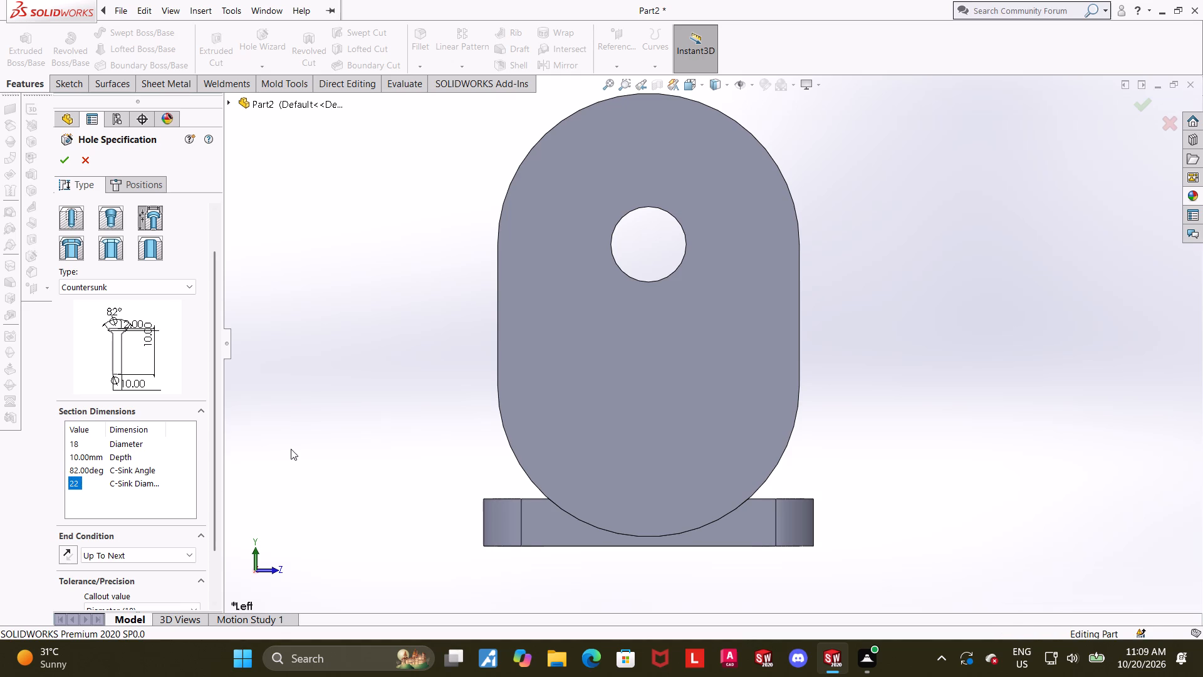
pyautogui.moveTo(217, 485); pyautogui.dragTo(216, 532)
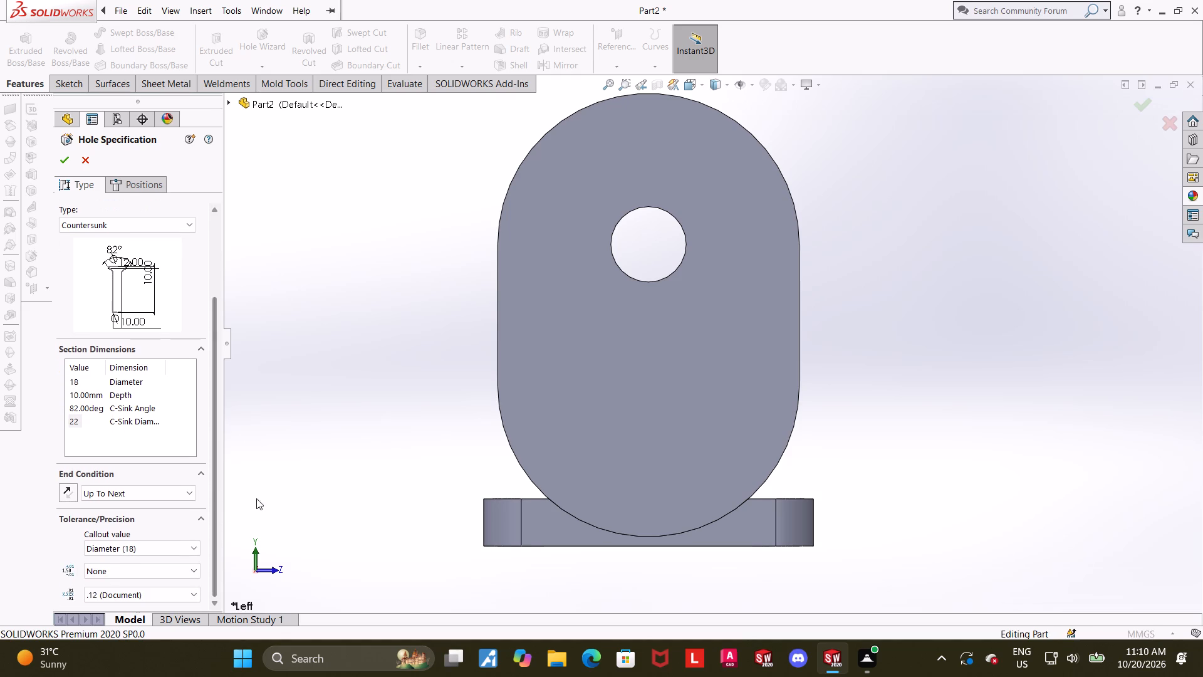
# Place the countersunk hole with a 3D sketch point on the slot-shaped plate, about 35 mm below the Ø16 hole's centre.
pyautogui.click(128, 189)
pyautogui.click(140, 315)
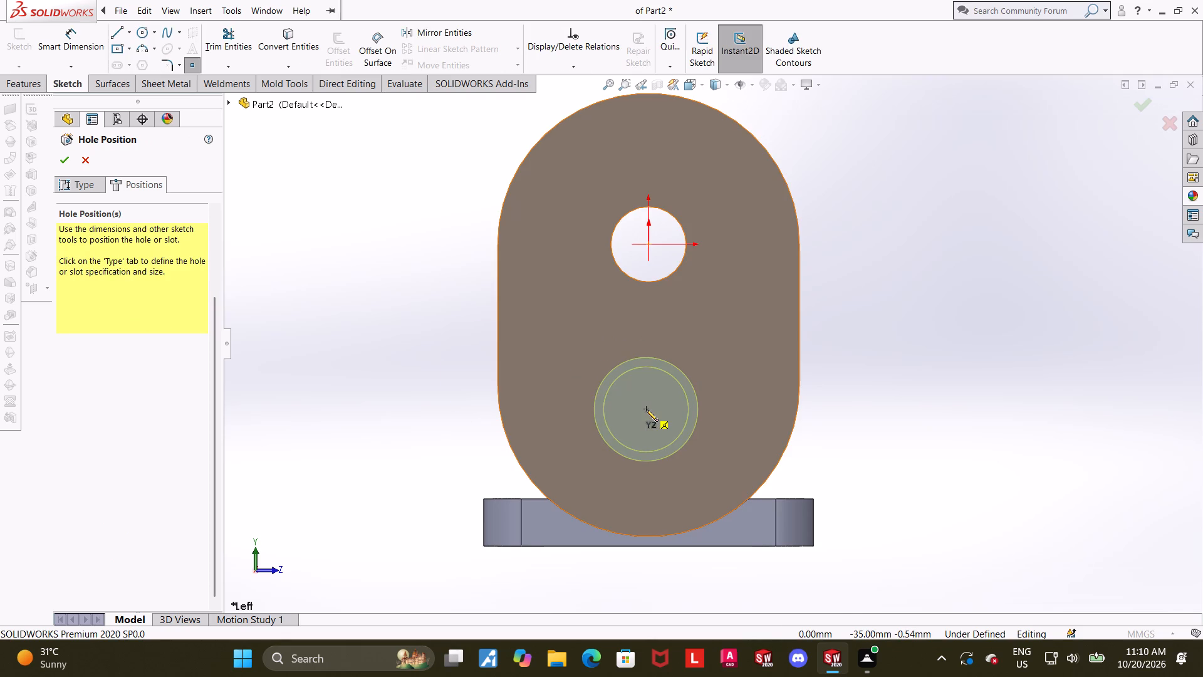
pyautogui.click(646, 409)
pyautogui.press('Escape')
pyautogui.press('Escape')
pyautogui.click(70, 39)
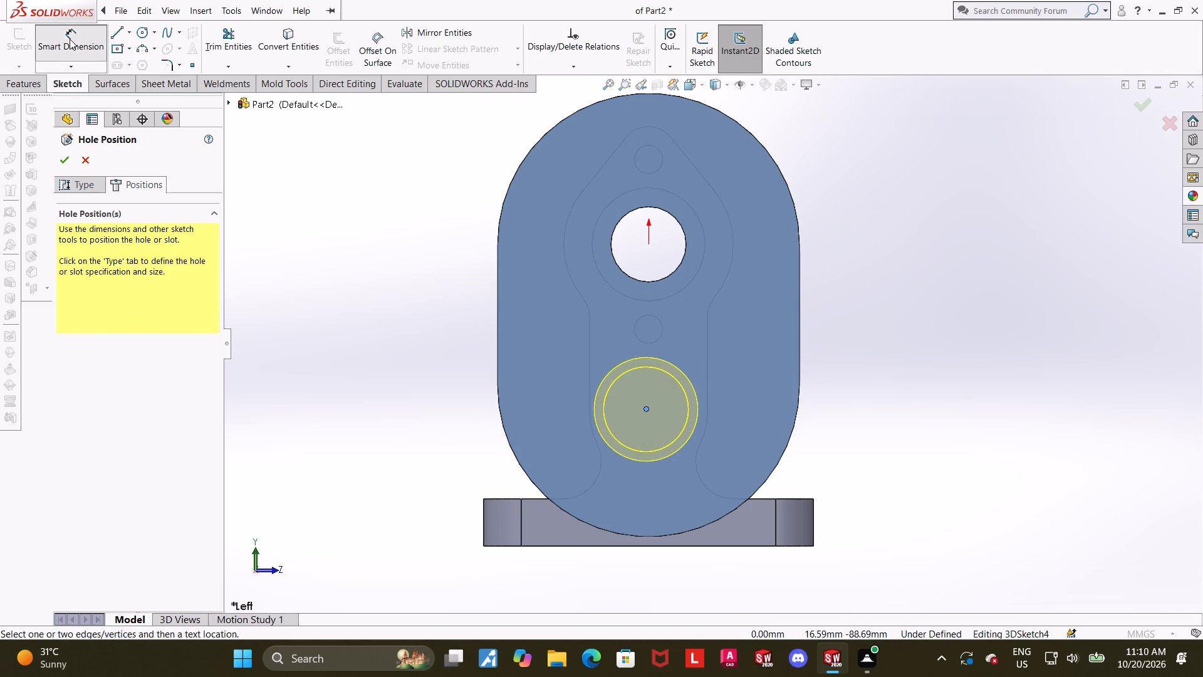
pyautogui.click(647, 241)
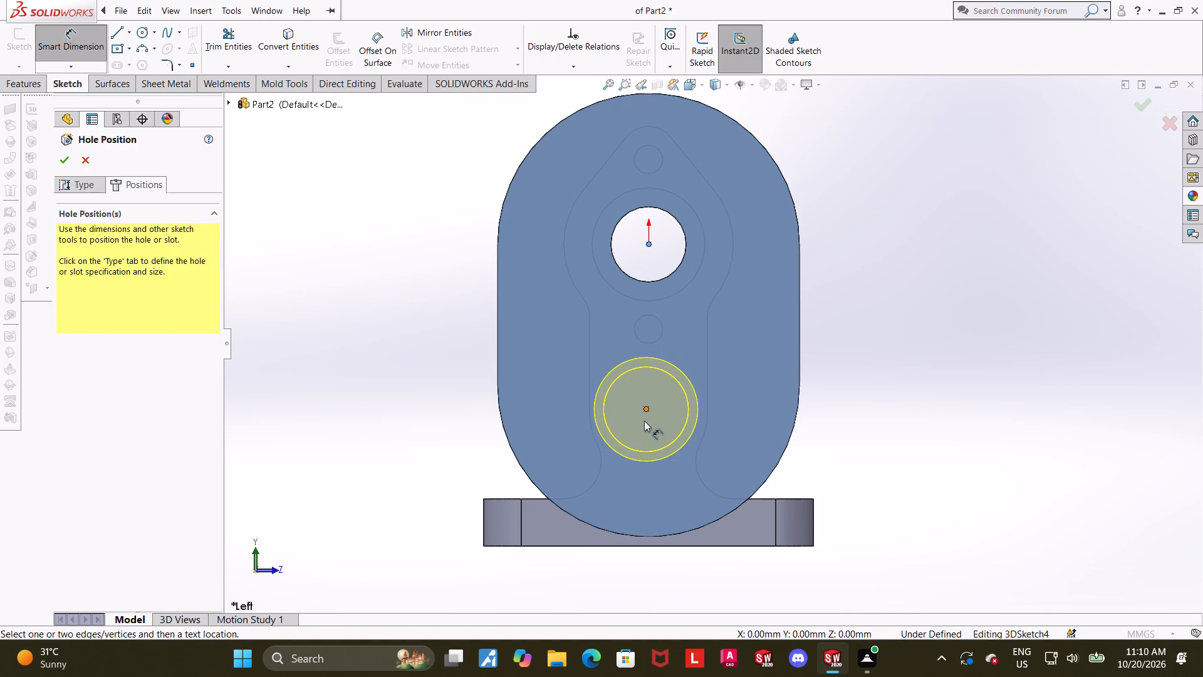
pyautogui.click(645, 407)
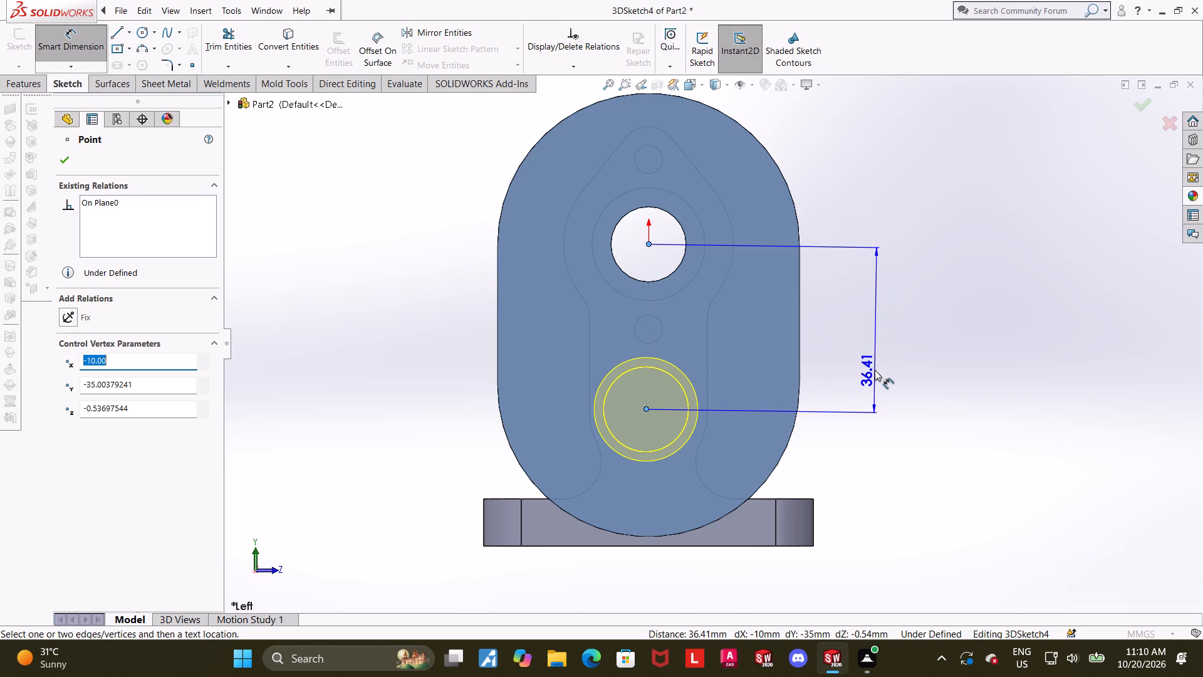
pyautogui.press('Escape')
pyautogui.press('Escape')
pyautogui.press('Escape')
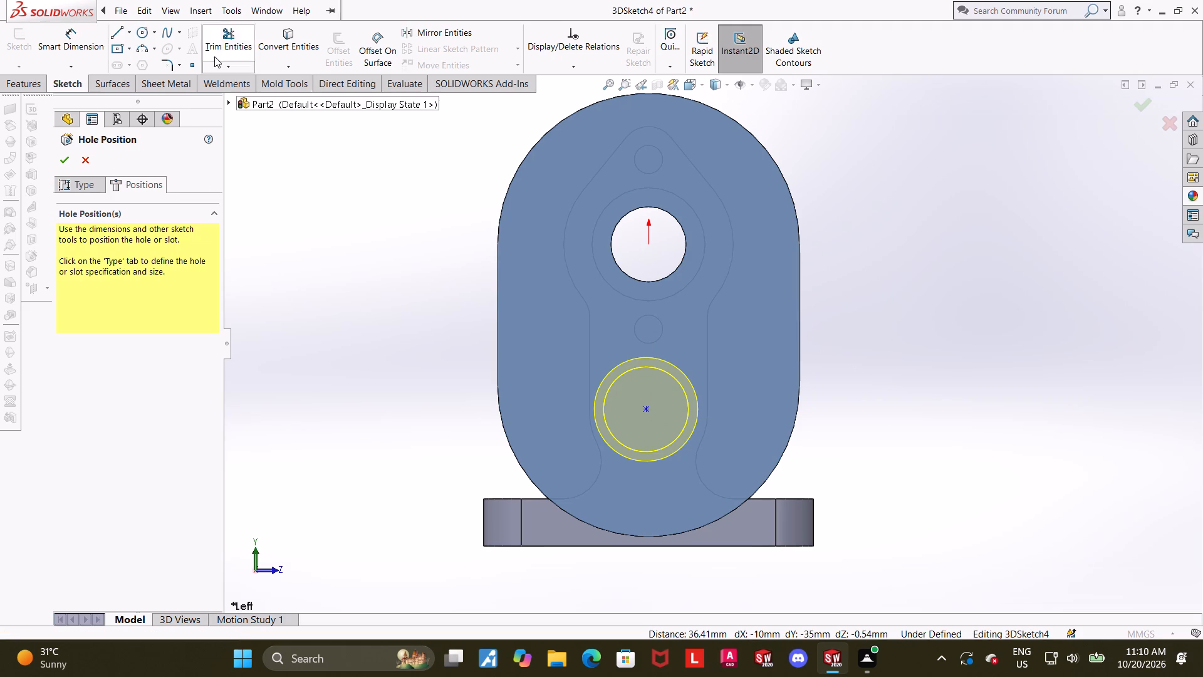
# Sketch a vertical centerline across the slot-shaped plate from its bottom edge midpoint to the top of its upper arc.
pyautogui.click(130, 32)
pyautogui.click(120, 66)
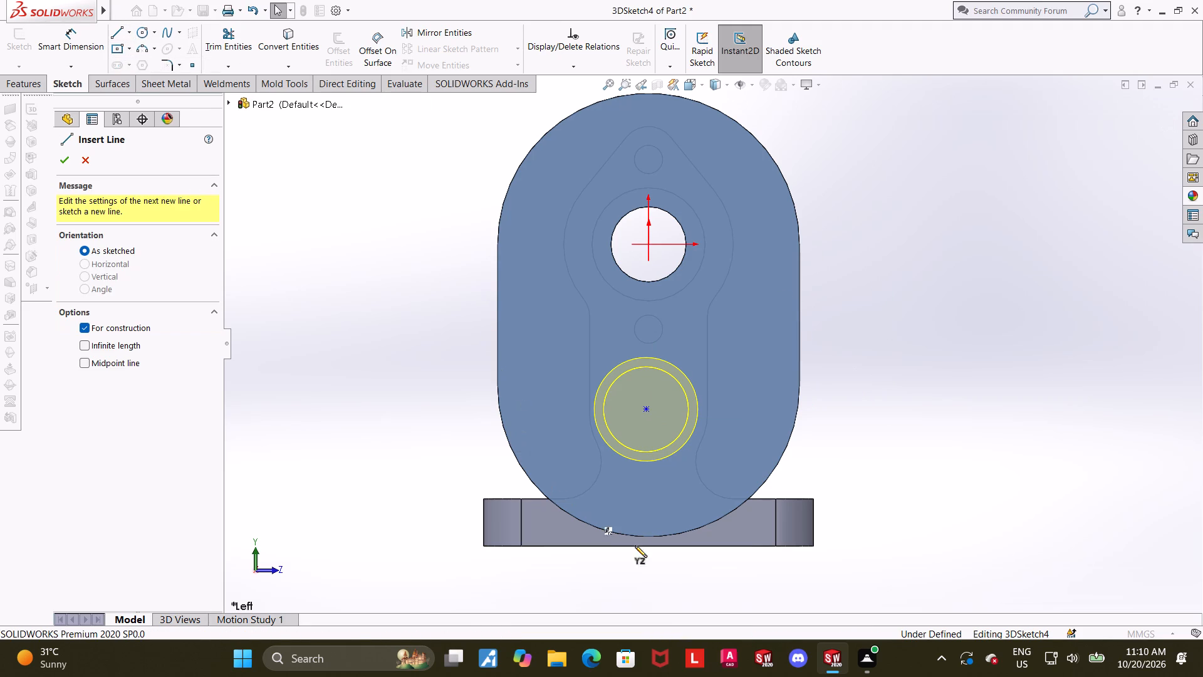
pyautogui.click(650, 535)
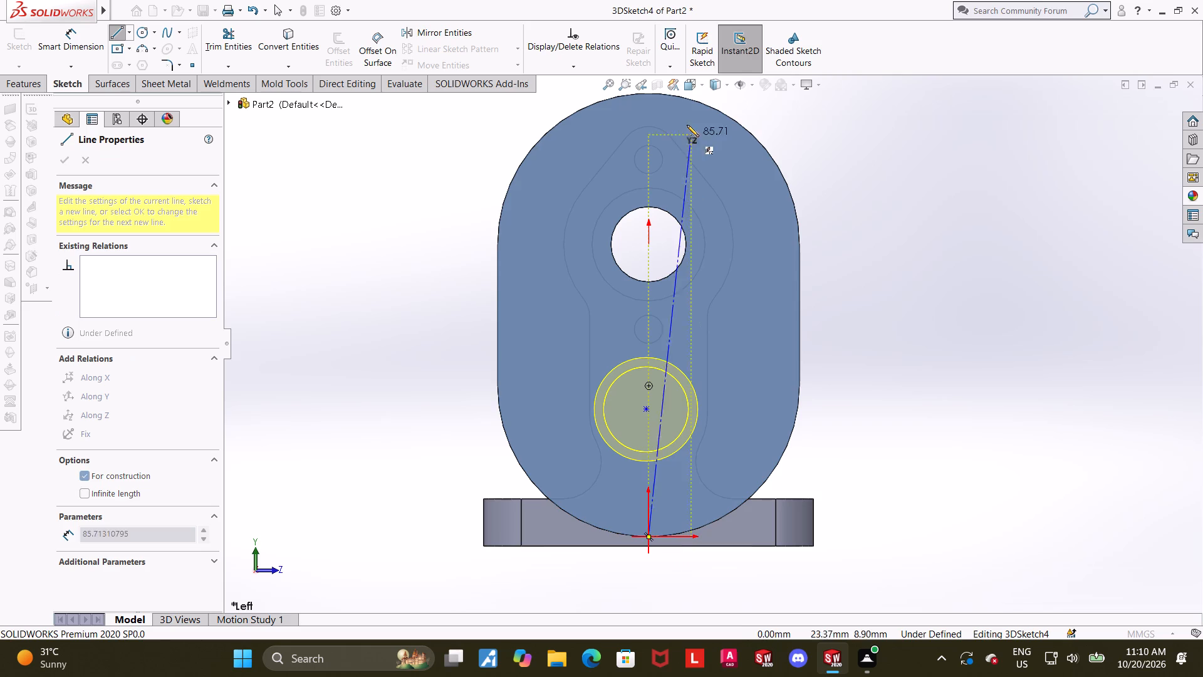
pyautogui.click(647, 93)
pyautogui.press('Escape')
pyautogui.press('Escape')
pyautogui.press('Escape')
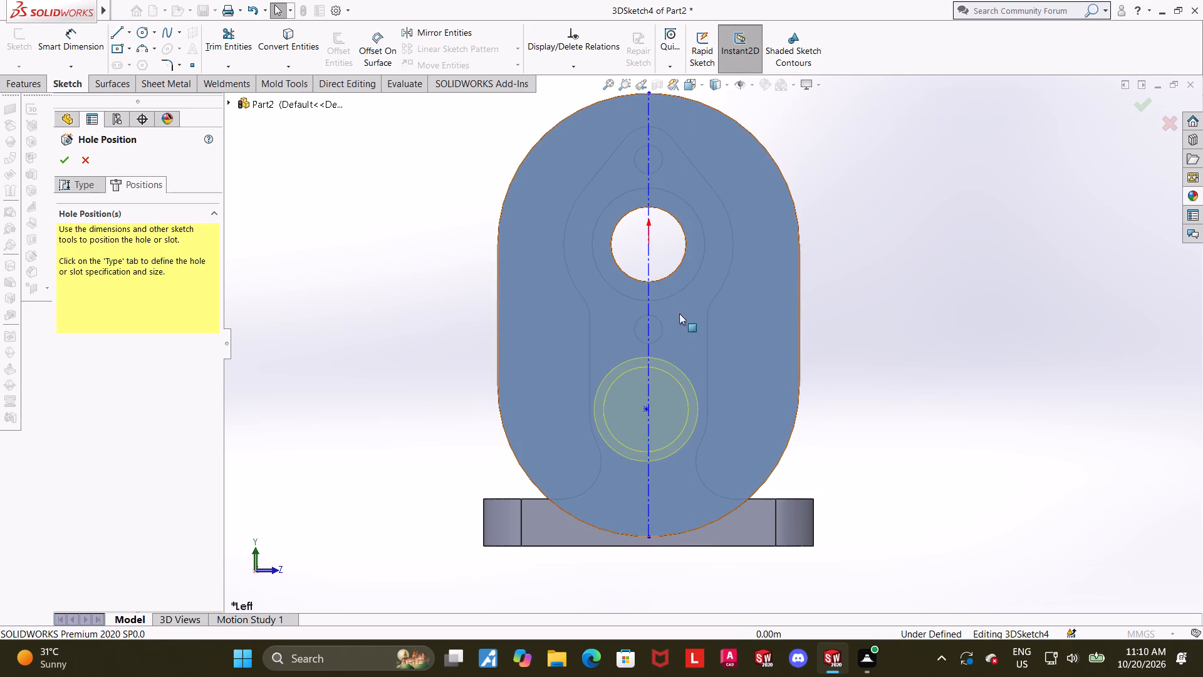
pyautogui.click(941, 323)
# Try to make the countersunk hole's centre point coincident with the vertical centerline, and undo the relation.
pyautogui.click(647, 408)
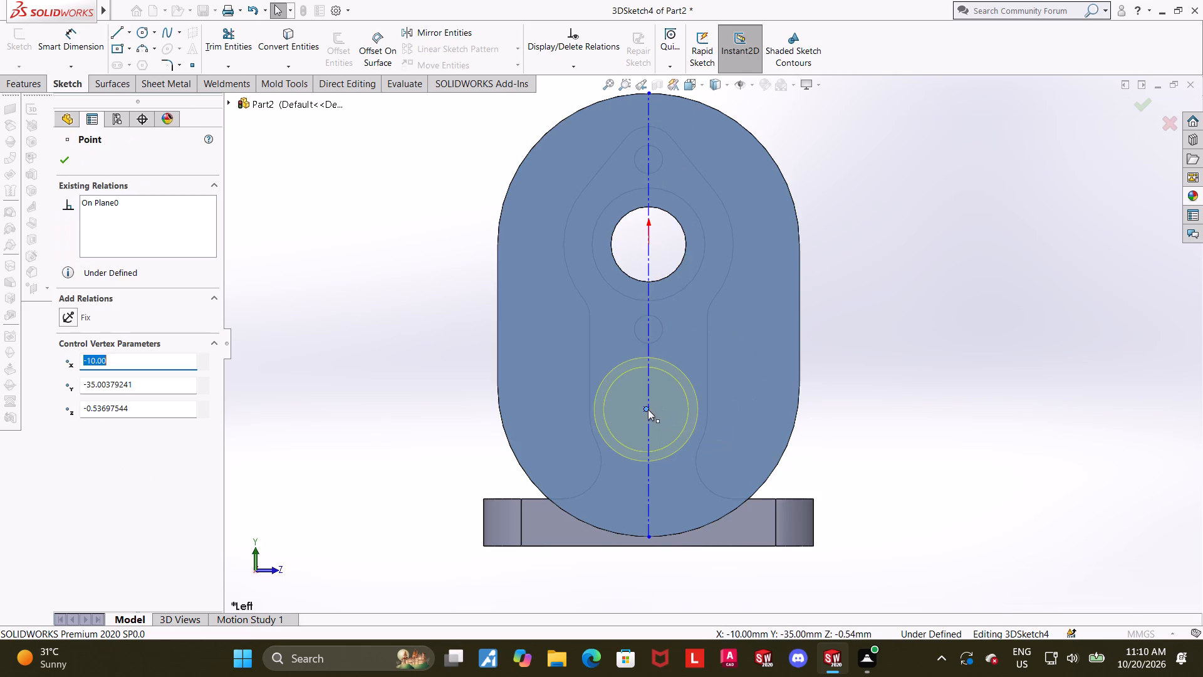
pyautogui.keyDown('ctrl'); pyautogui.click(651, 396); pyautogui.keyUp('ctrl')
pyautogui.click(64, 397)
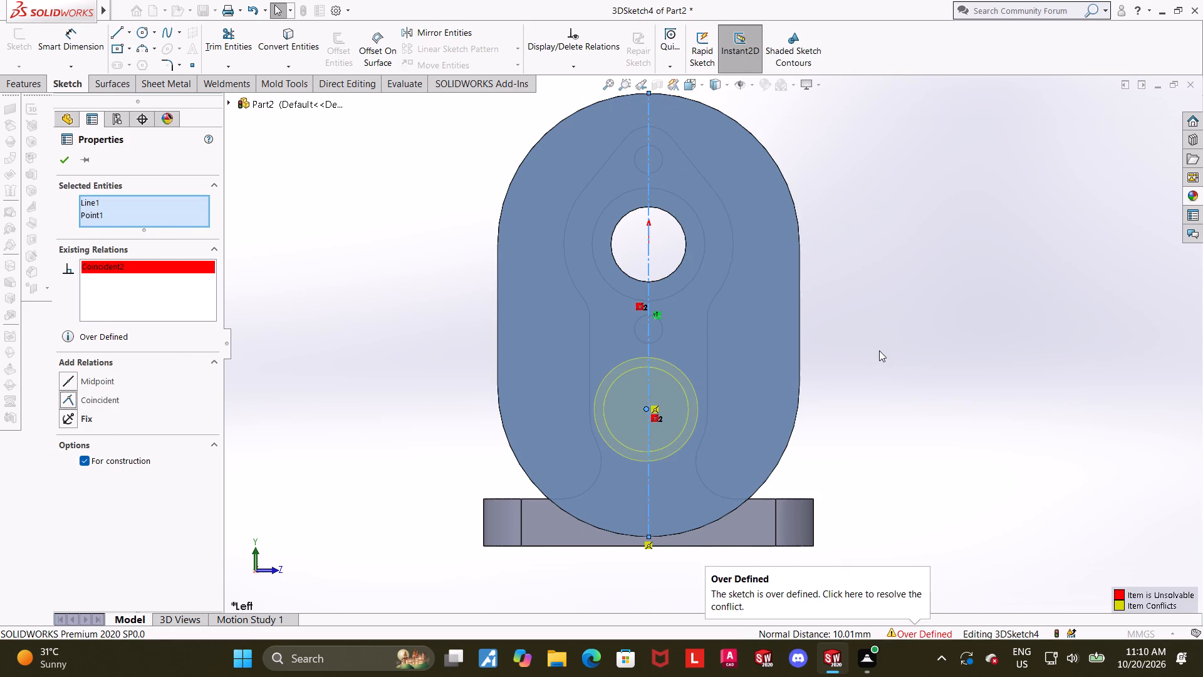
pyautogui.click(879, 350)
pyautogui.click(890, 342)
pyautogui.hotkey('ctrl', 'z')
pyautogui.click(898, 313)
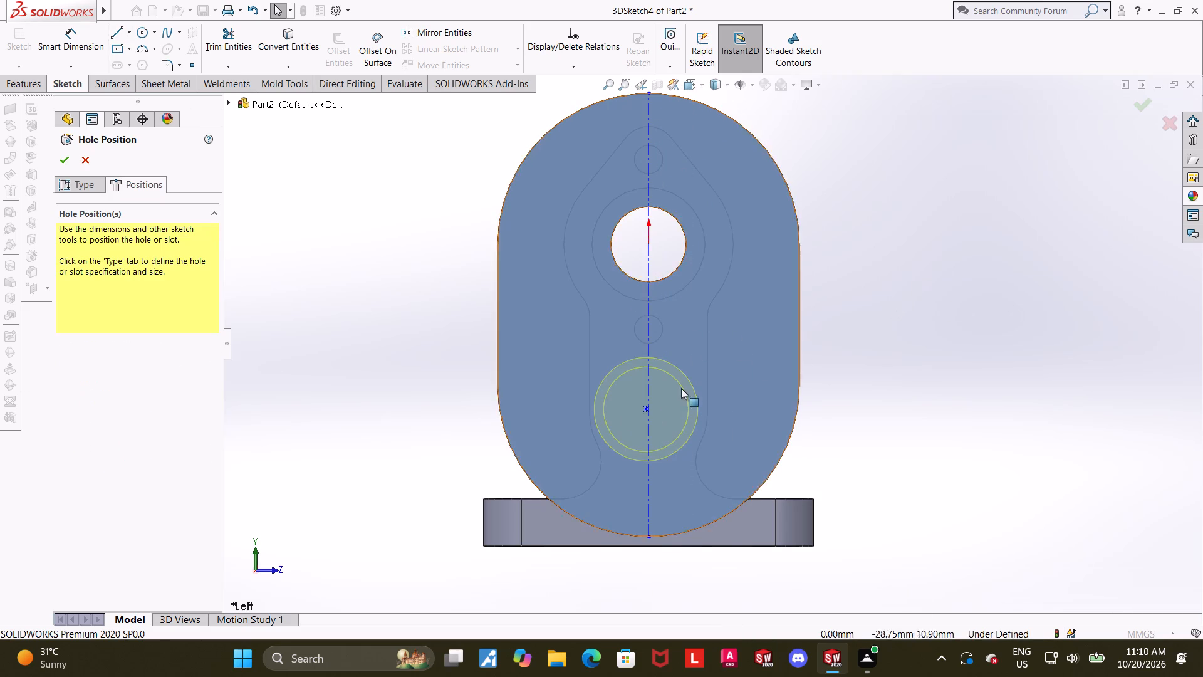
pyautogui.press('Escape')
# Delete the vertical centerline on the slot-shaped plate from the hole position sketch.
pyautogui.moveTo(758, 401); pyautogui.dragTo(784, 417, button='middle')
pyautogui.click(949, 403)
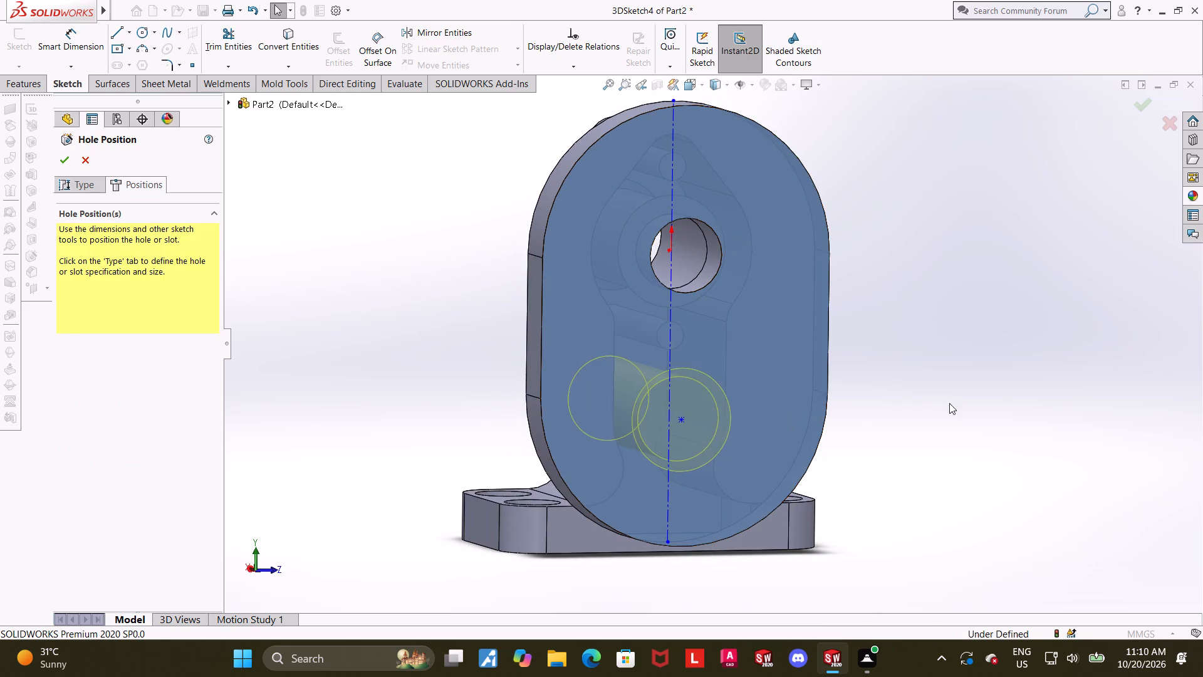
pyautogui.moveTo(952, 396); pyautogui.dragTo(964, 390, button='middle')
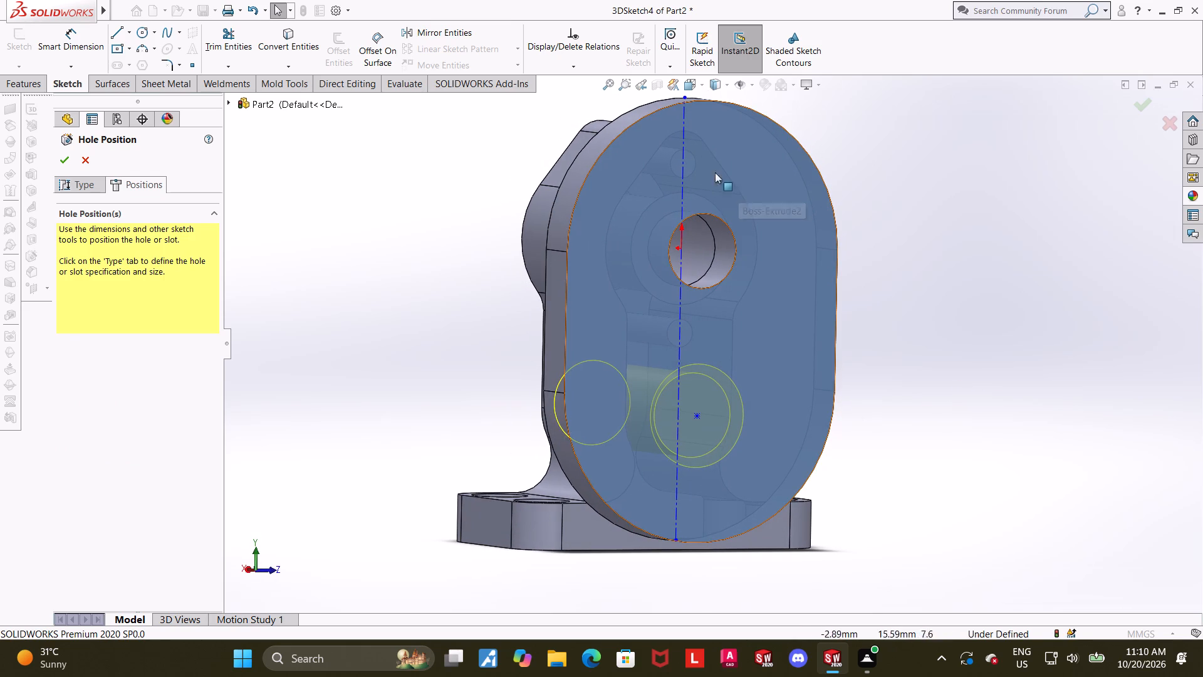
pyautogui.rightClick(685, 157)
pyautogui.click(707, 291)
pyautogui.press('Escape')
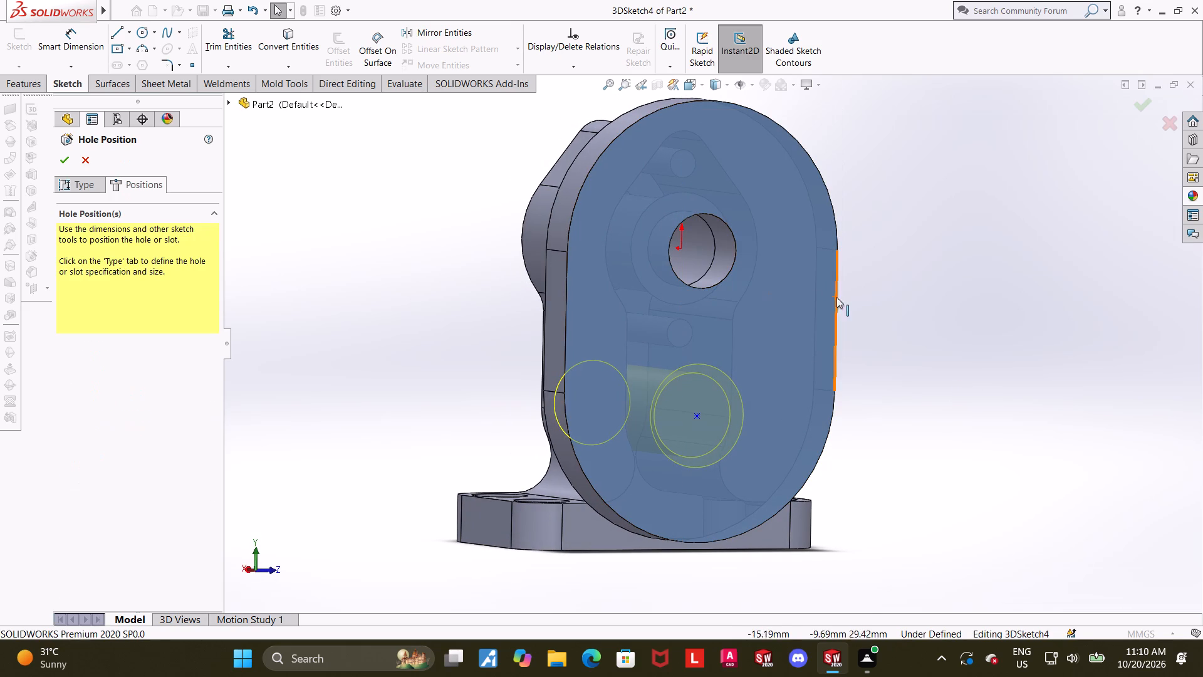
# Sketch a new centerline on the slot-shaped plate's face from the bottom of its lower arc to the top of its upper arc.
pyautogui.click(132, 38)
pyautogui.click(136, 68)
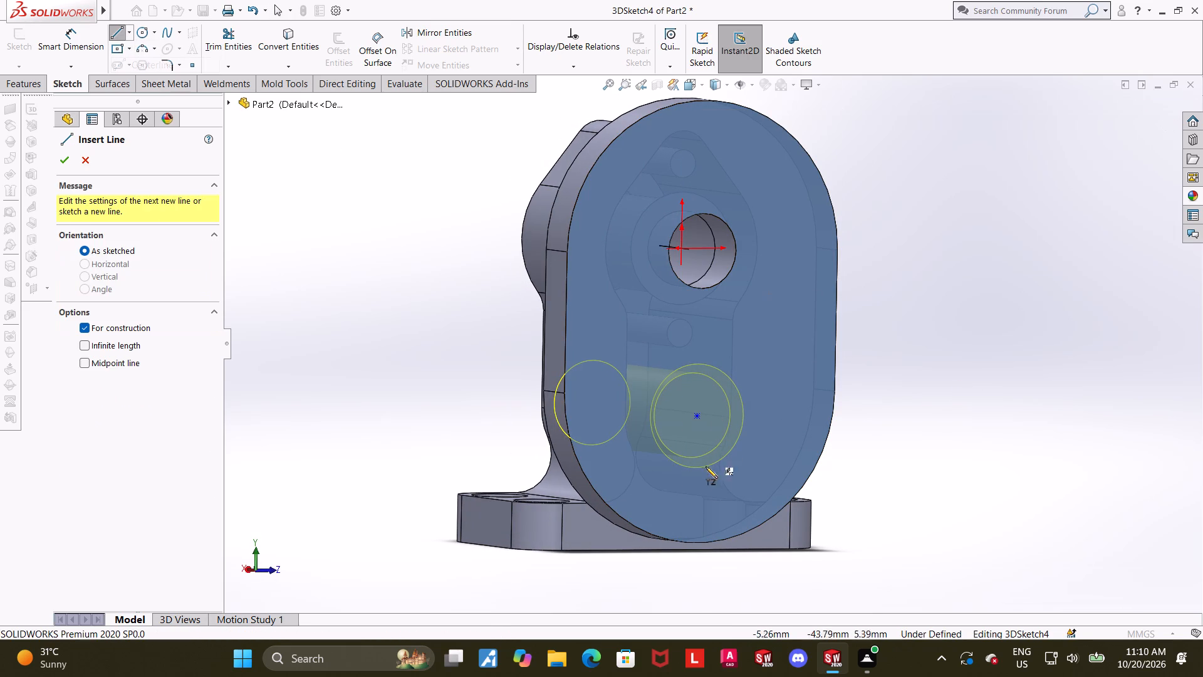
pyautogui.click(696, 542)
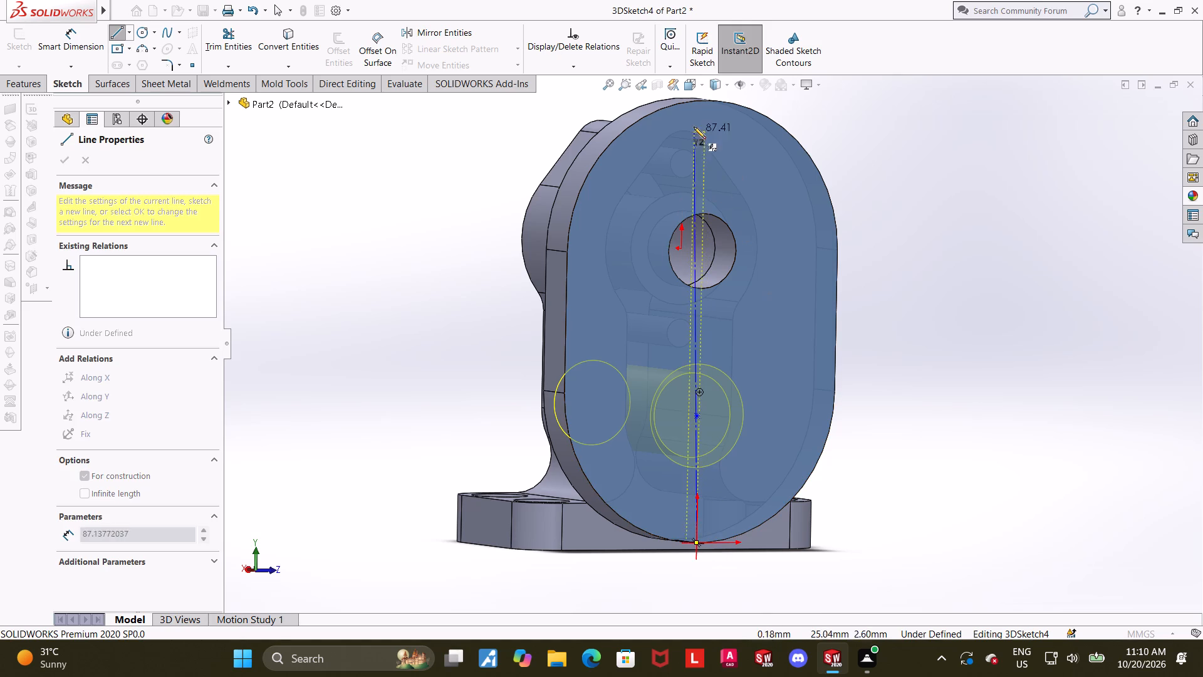
pyautogui.click(705, 98)
pyautogui.press('Escape')
pyautogui.press('Escape')
pyautogui.press('Escape')
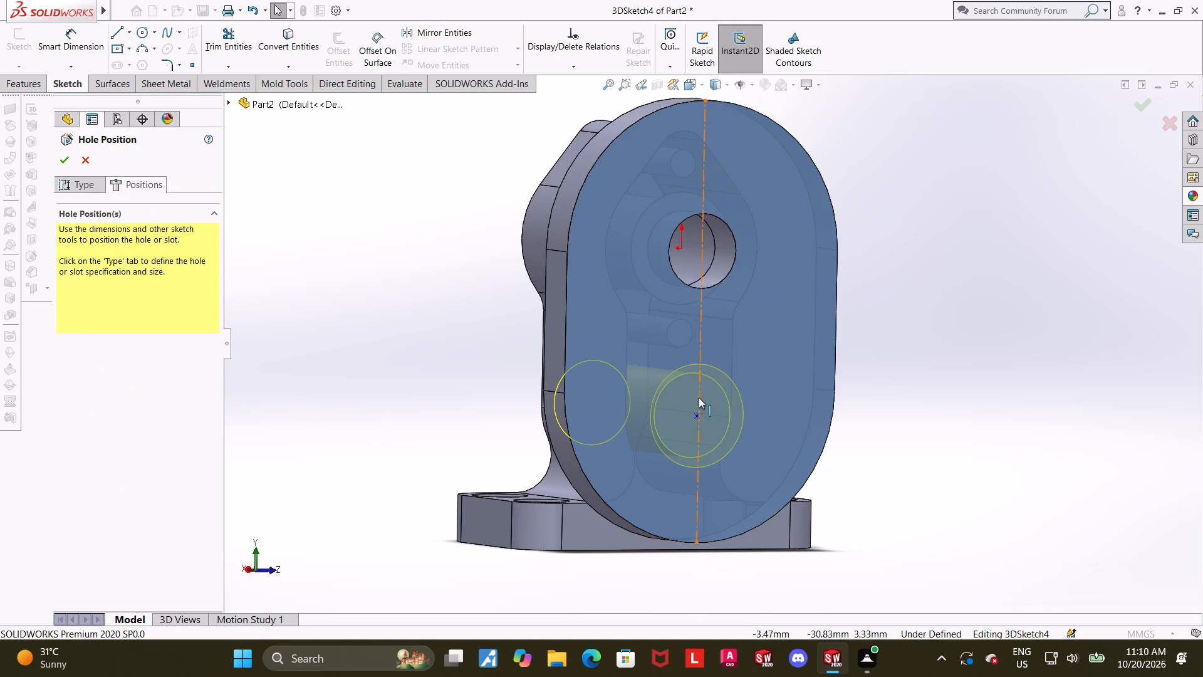
# Make the countersunk hole's centre point coincident with the new vertical centerline.
pyautogui.keyDown('ctrl'); pyautogui.click(698, 417); pyautogui.keyUp('ctrl')
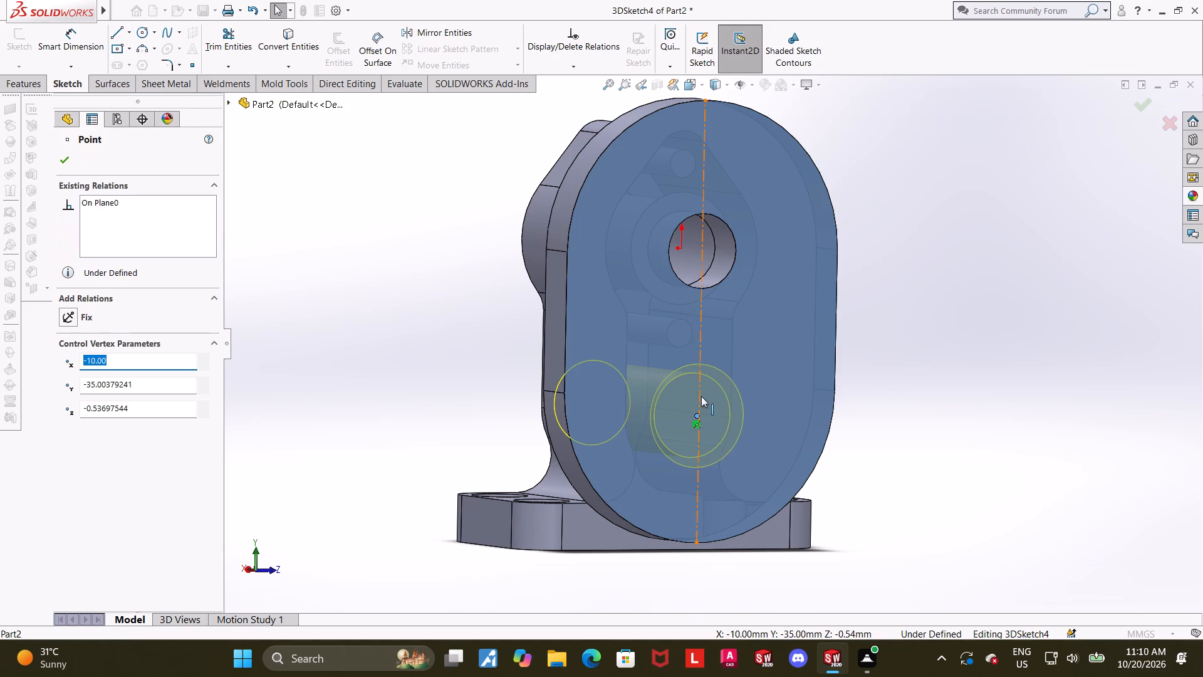
pyautogui.keyDown('ctrl'); pyautogui.click(701, 396); pyautogui.keyUp('ctrl')
pyautogui.click(68, 397)
pyautogui.click(885, 384)
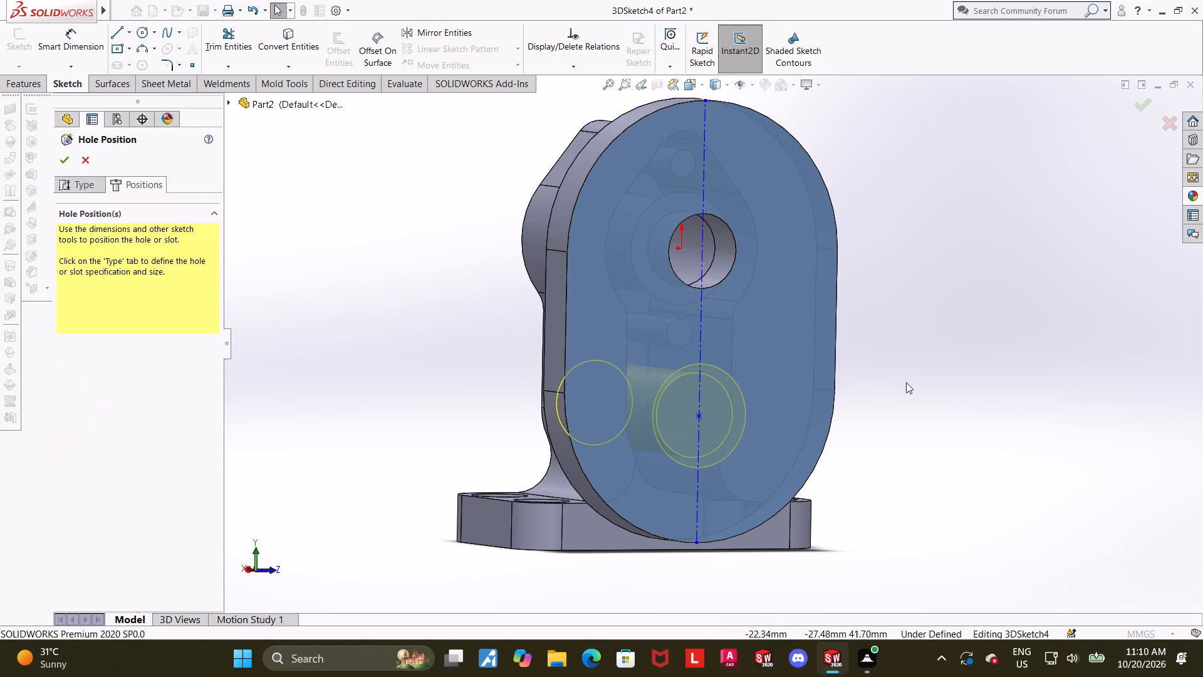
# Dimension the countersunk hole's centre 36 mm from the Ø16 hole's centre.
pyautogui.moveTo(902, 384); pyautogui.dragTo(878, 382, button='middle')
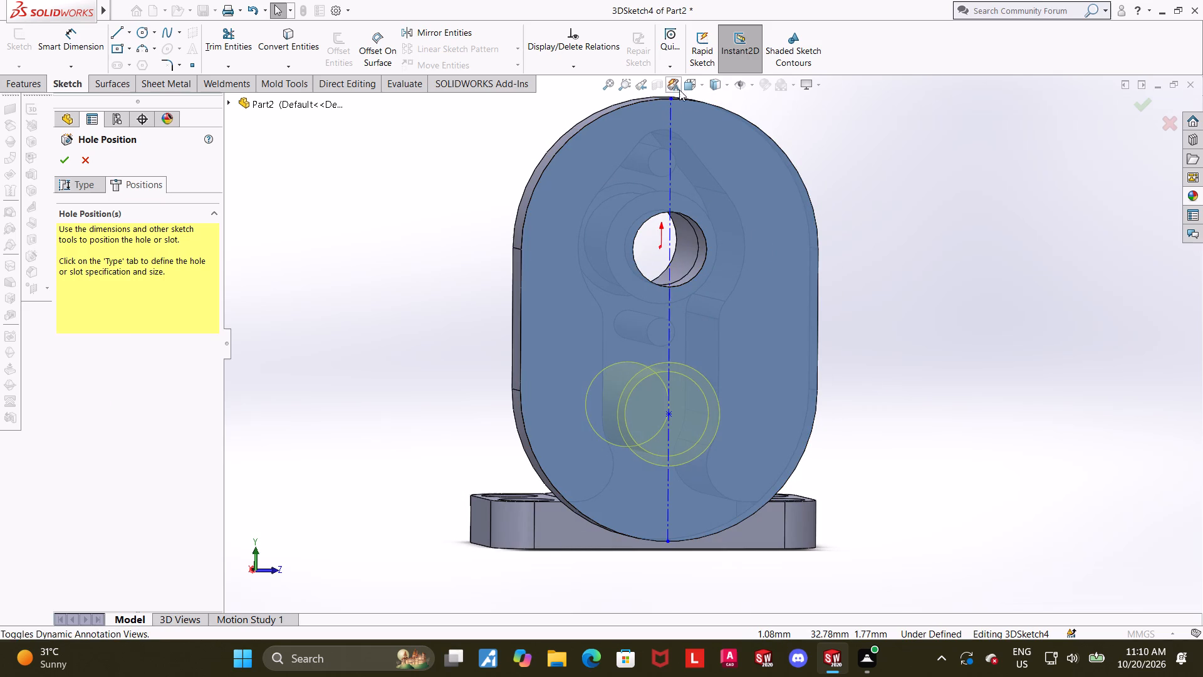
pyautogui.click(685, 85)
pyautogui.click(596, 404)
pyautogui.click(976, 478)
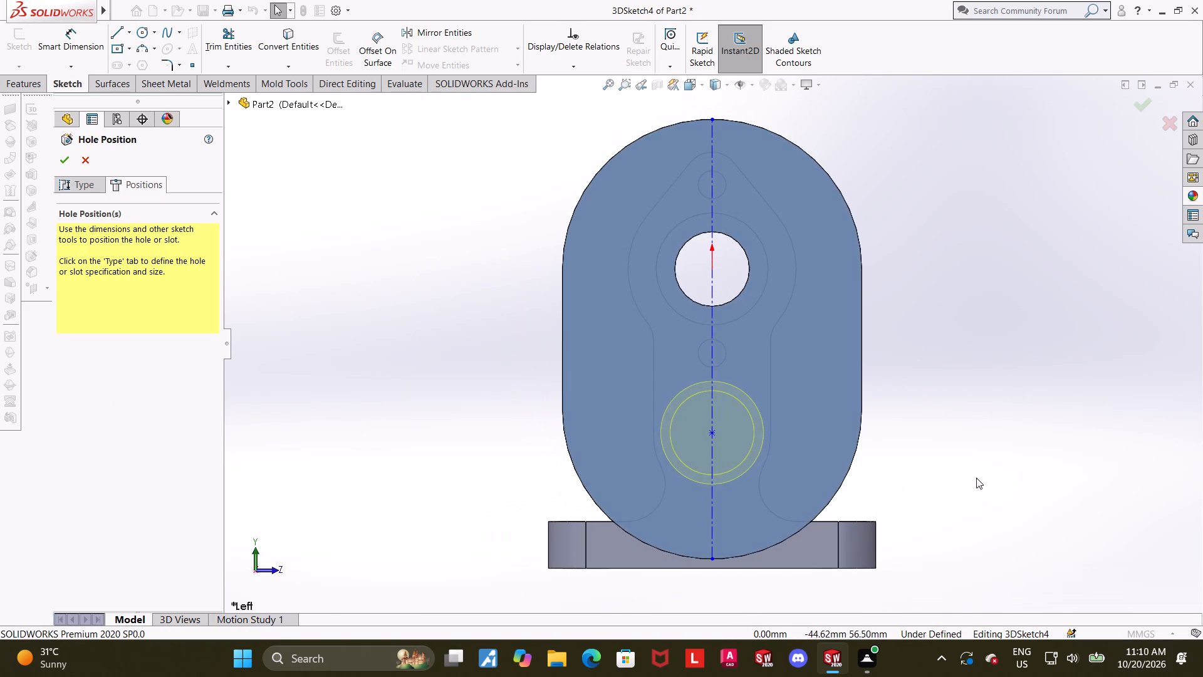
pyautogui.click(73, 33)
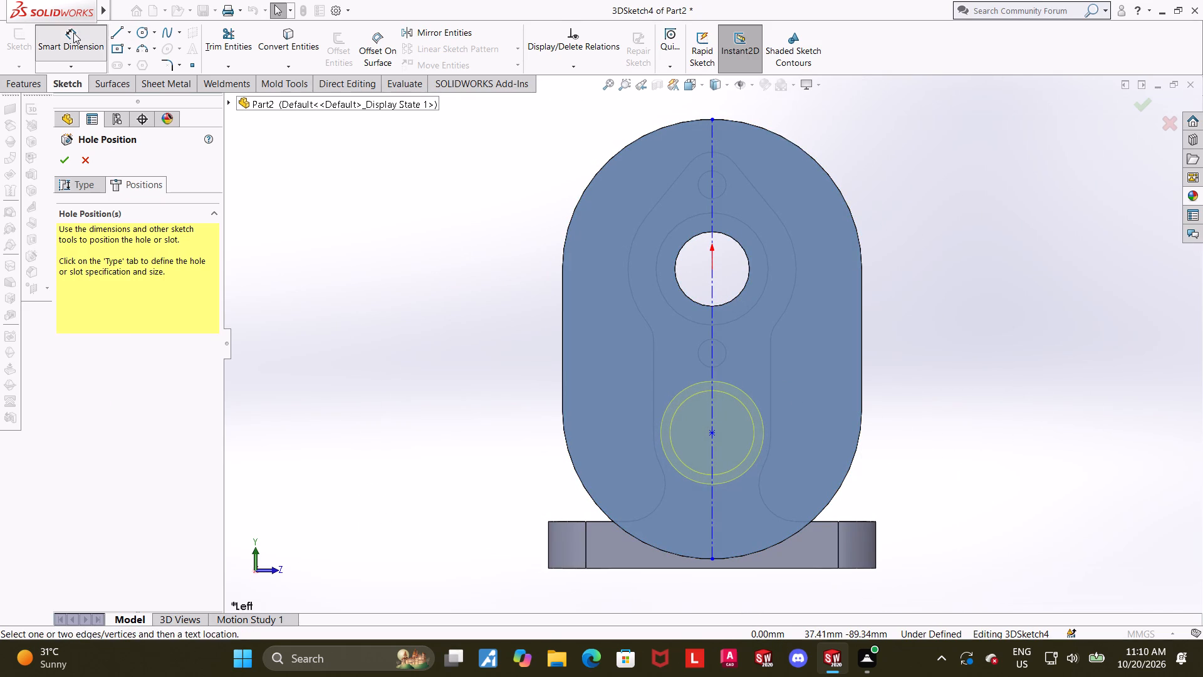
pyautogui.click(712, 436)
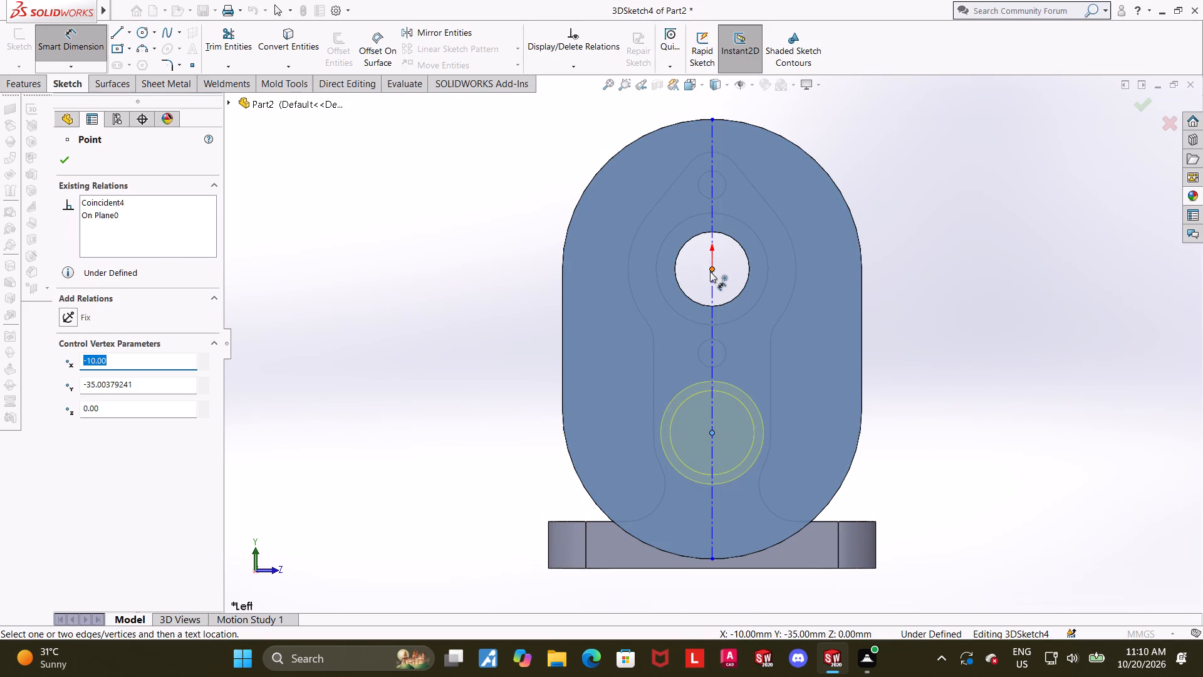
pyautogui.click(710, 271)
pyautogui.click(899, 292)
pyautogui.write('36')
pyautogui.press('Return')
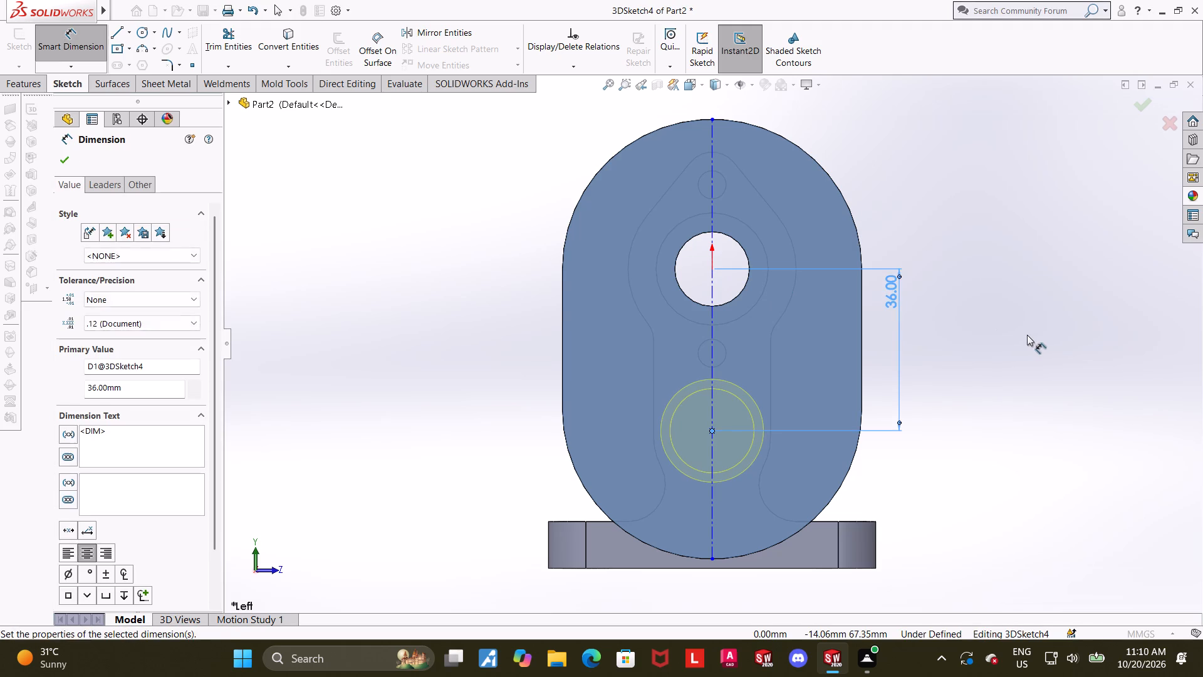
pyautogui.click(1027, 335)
# Change the countersunk hole's end condition to Blind.
pyautogui.moveTo(783, 336); pyautogui.dragTo(836, 355, button='middle')
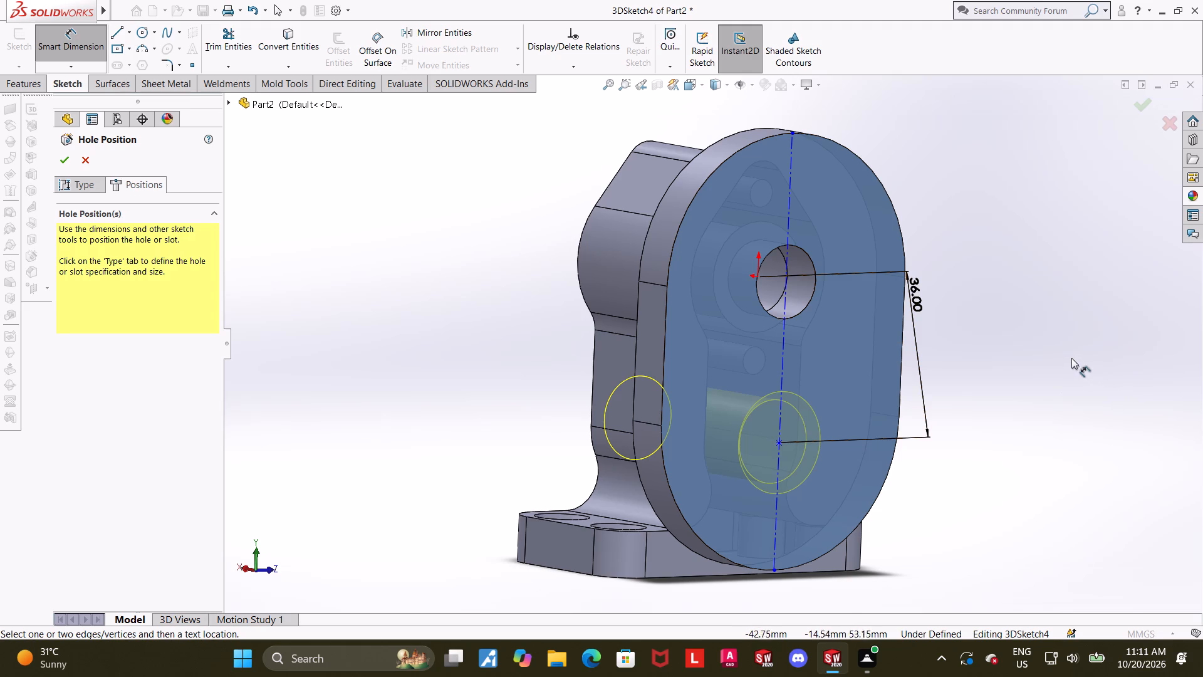
pyautogui.click(96, 182)
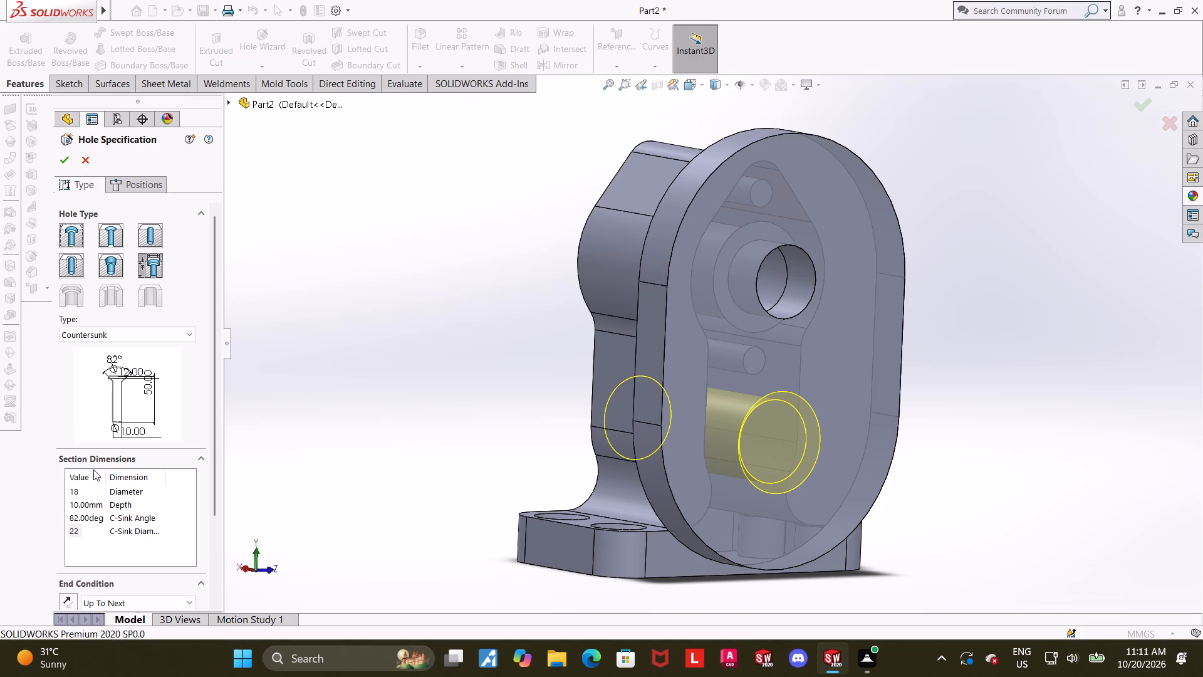
pyautogui.click(78, 500)
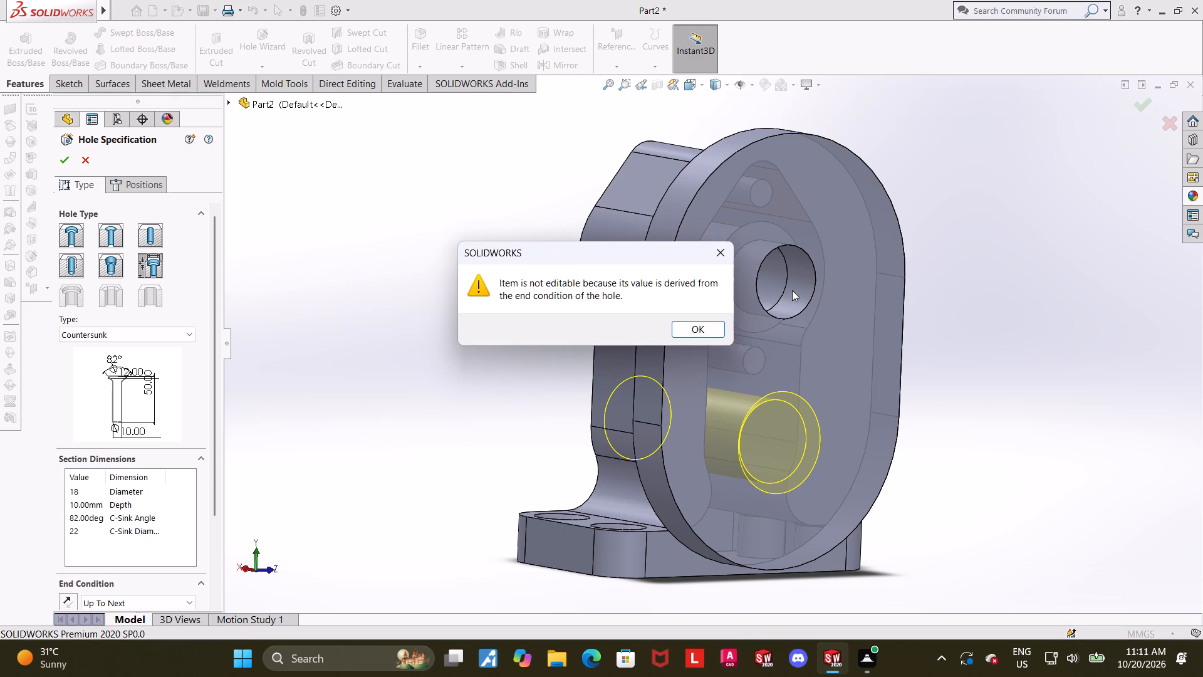
pyautogui.click(717, 248)
pyautogui.moveTo(218, 409); pyautogui.dragTo(218, 441)
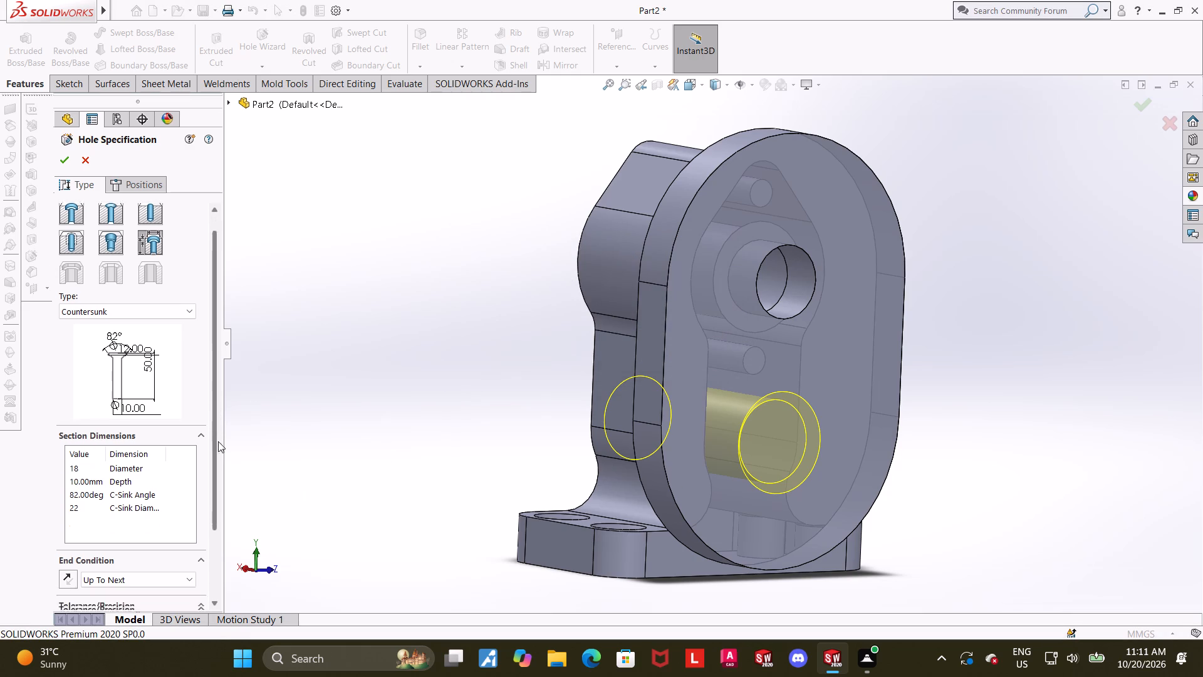
pyautogui.moveTo(218, 441); pyautogui.dragTo(217, 481)
pyautogui.click(171, 503)
pyautogui.click(119, 518)
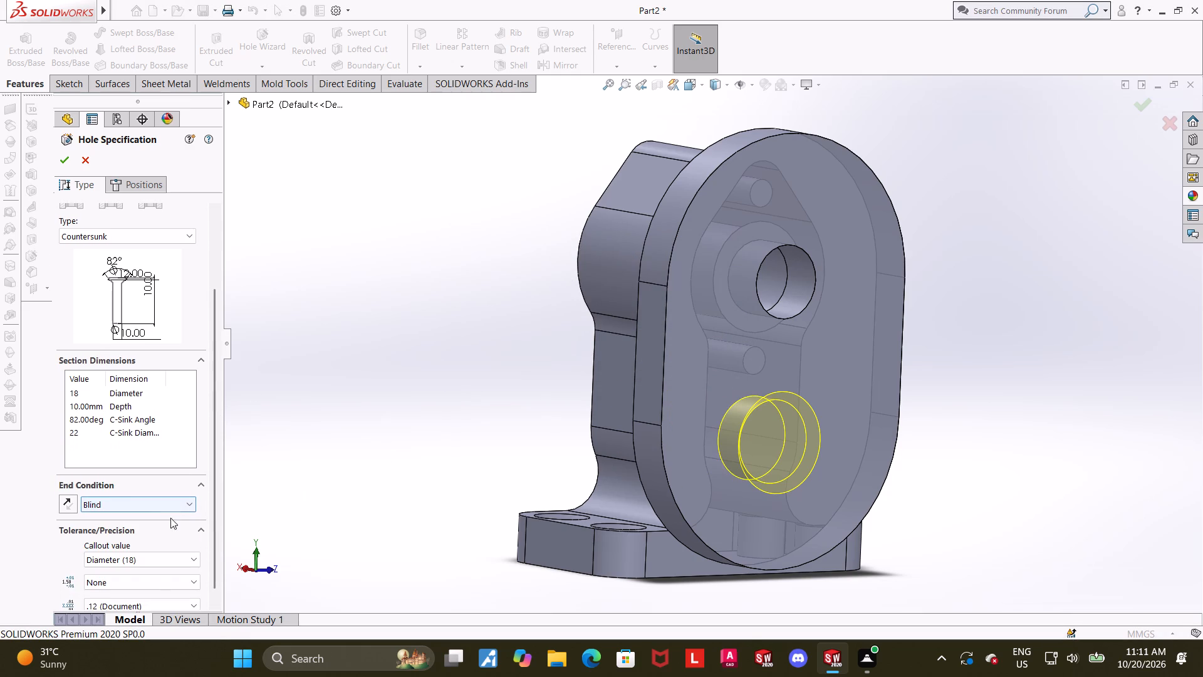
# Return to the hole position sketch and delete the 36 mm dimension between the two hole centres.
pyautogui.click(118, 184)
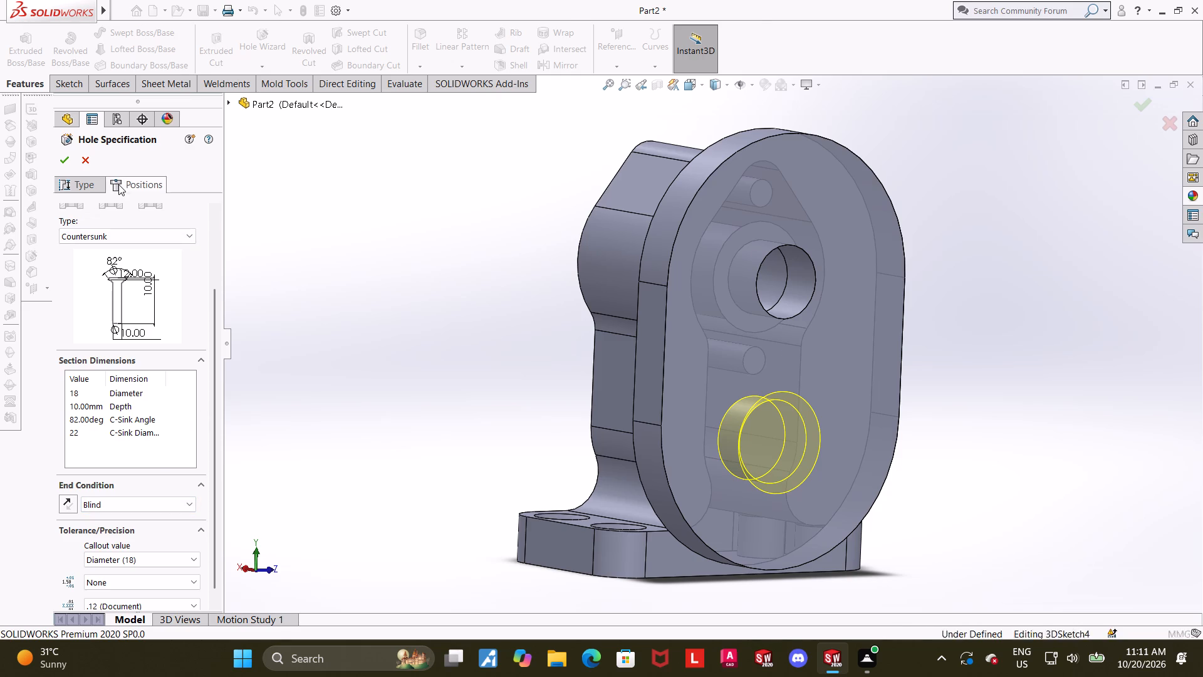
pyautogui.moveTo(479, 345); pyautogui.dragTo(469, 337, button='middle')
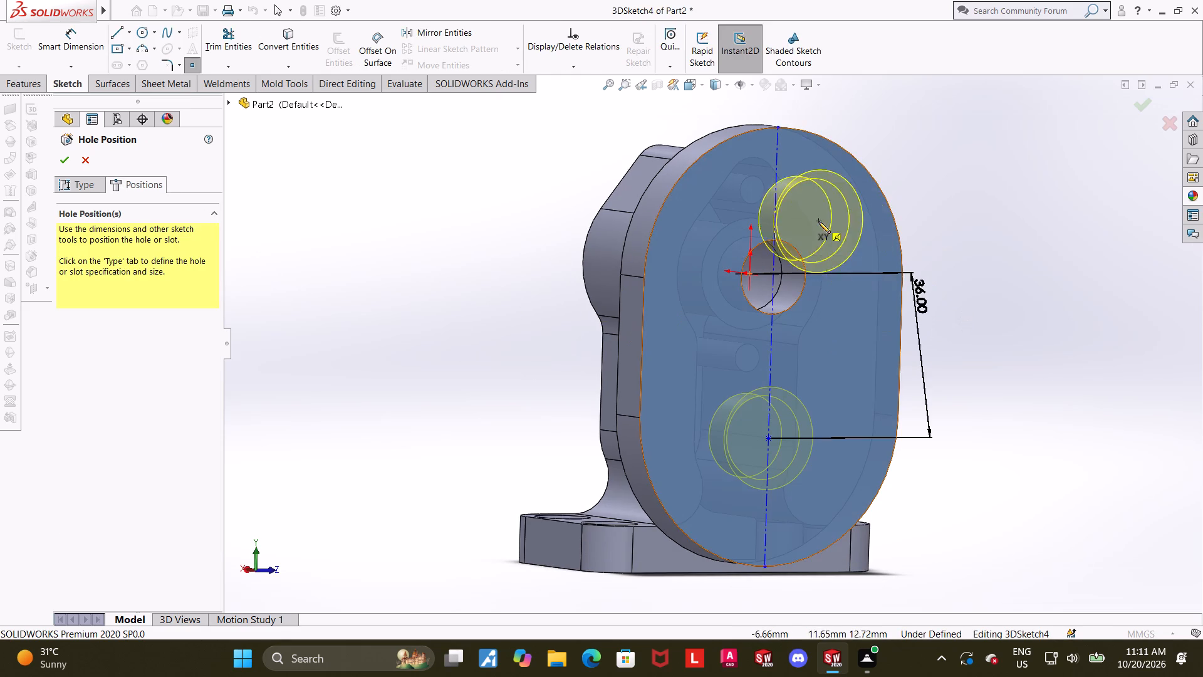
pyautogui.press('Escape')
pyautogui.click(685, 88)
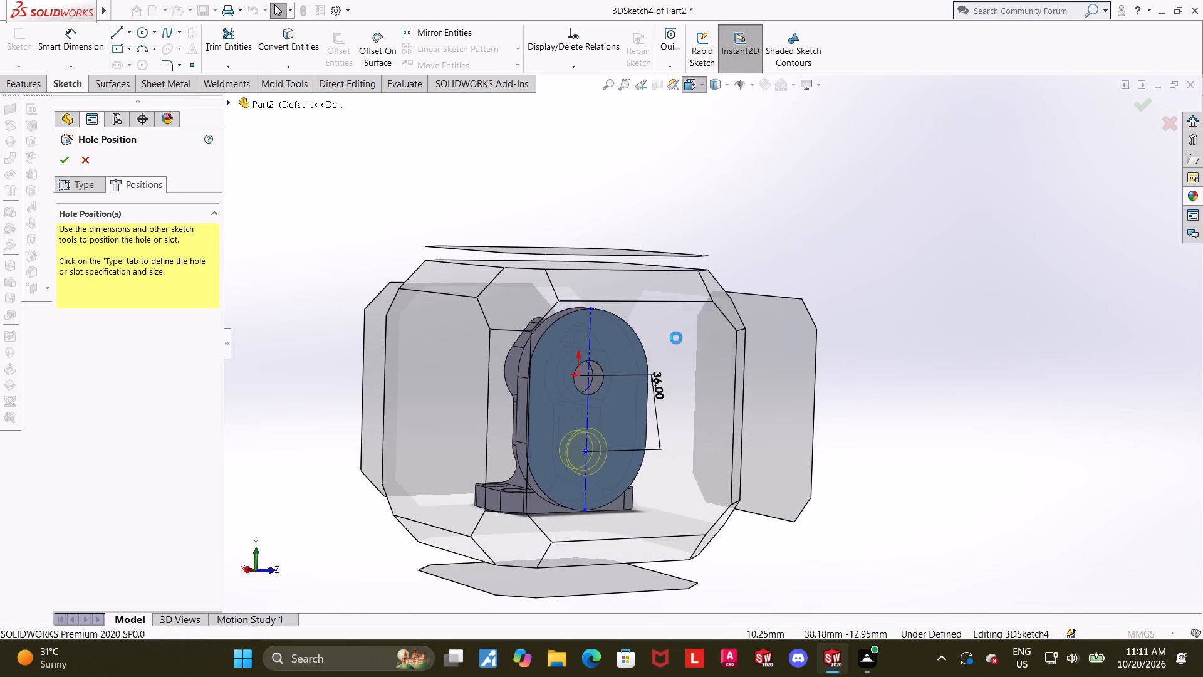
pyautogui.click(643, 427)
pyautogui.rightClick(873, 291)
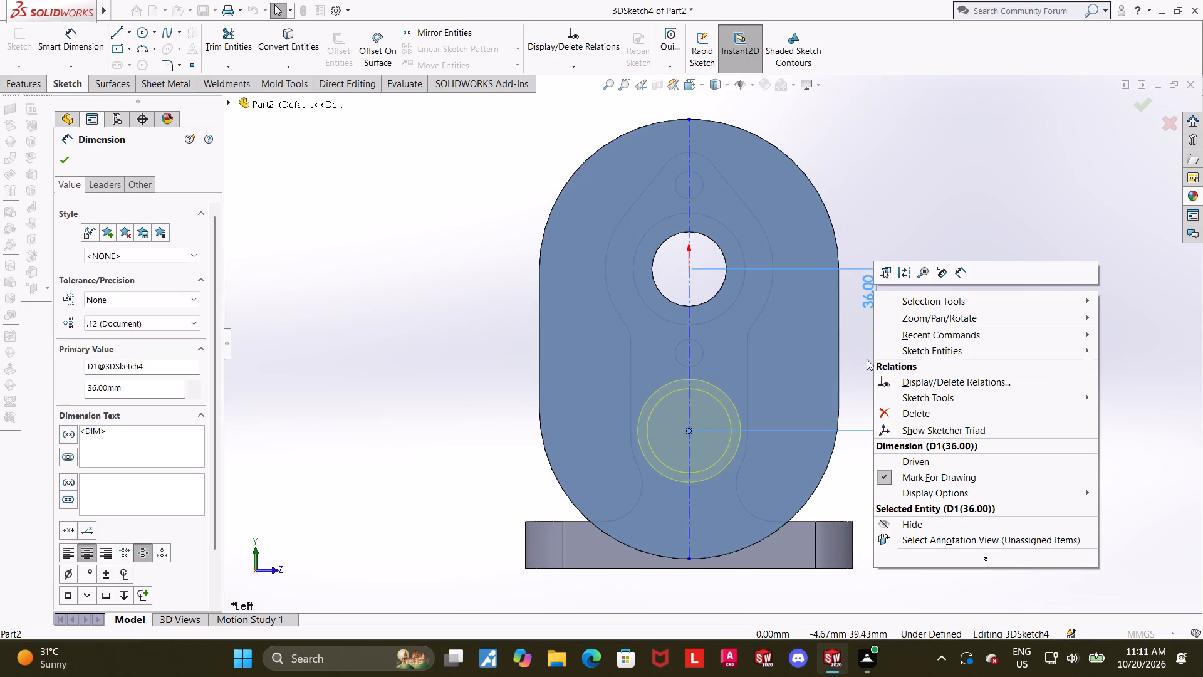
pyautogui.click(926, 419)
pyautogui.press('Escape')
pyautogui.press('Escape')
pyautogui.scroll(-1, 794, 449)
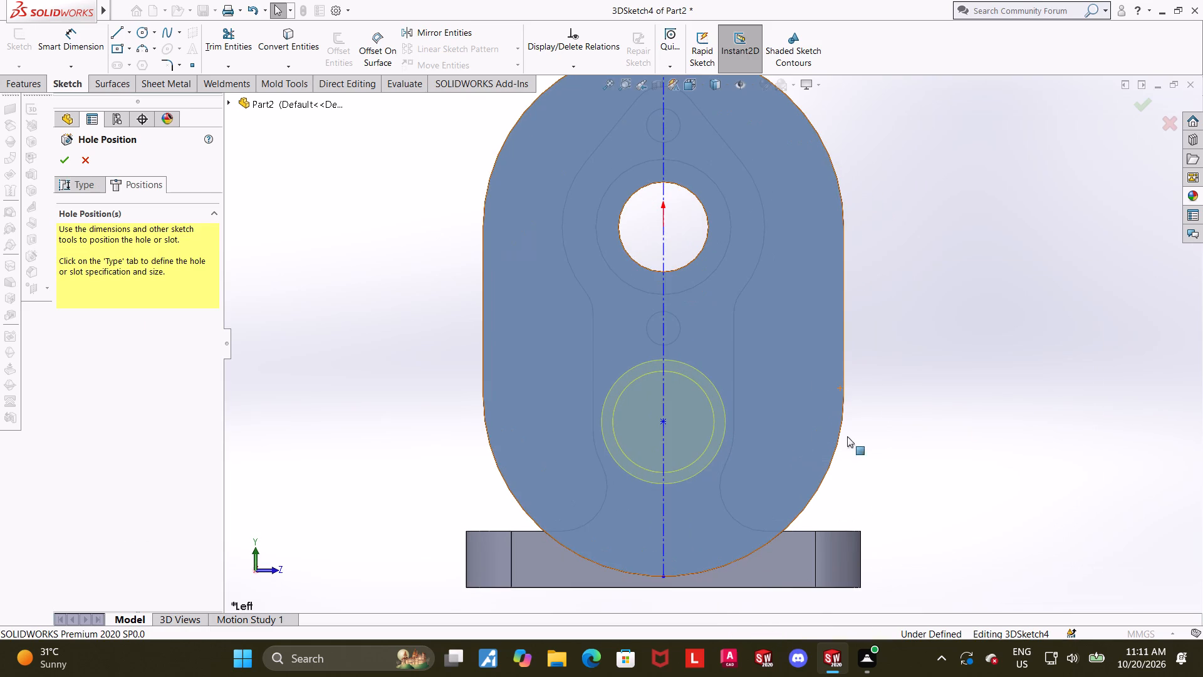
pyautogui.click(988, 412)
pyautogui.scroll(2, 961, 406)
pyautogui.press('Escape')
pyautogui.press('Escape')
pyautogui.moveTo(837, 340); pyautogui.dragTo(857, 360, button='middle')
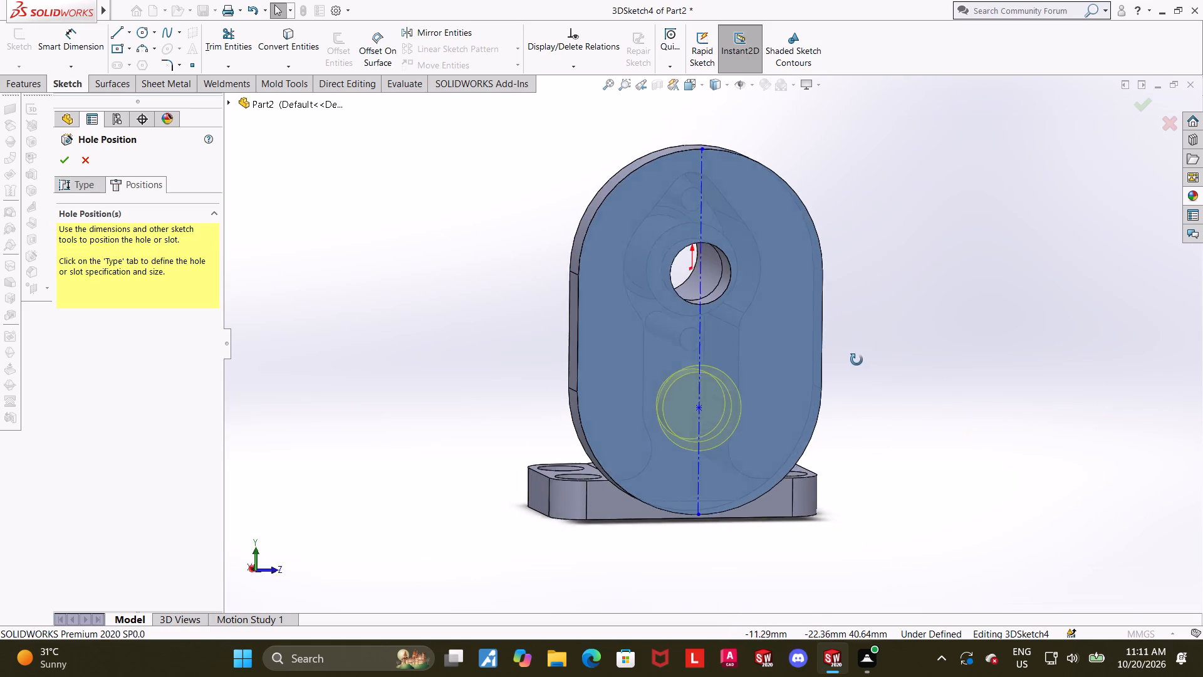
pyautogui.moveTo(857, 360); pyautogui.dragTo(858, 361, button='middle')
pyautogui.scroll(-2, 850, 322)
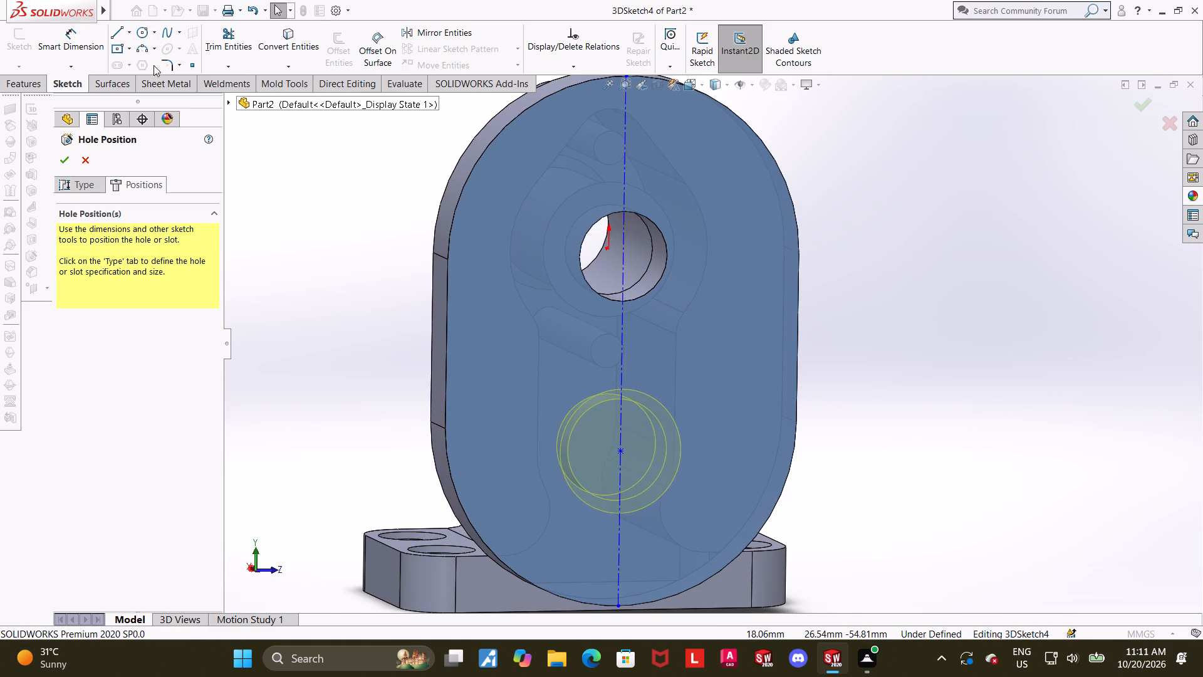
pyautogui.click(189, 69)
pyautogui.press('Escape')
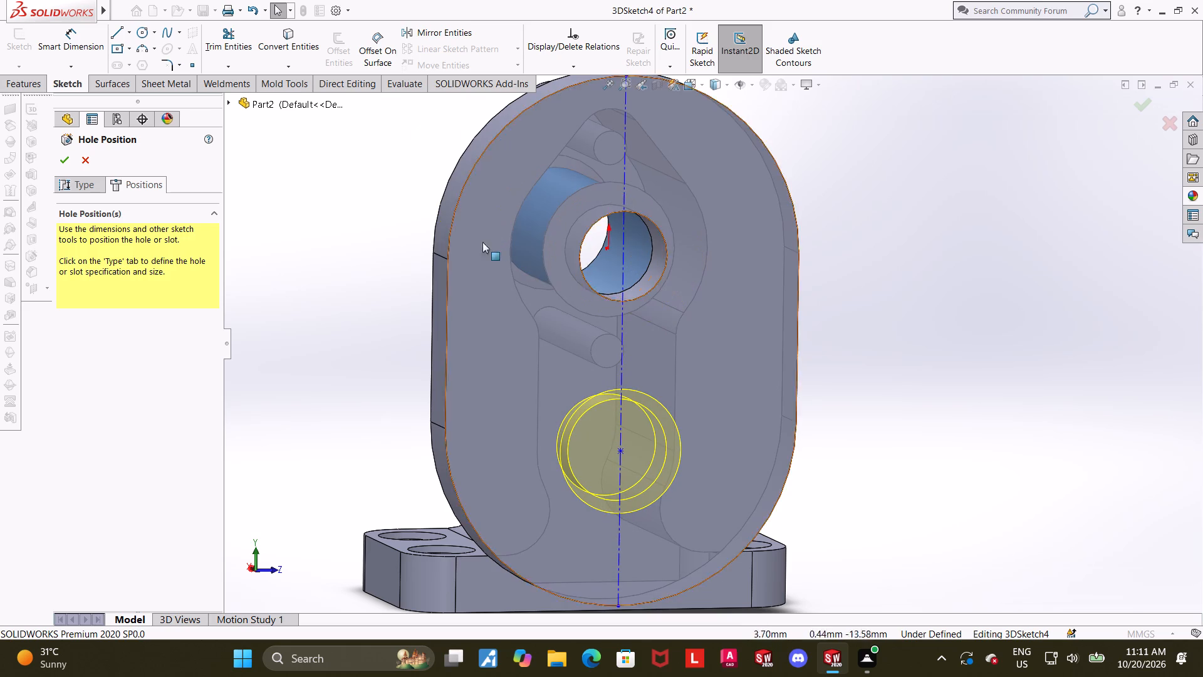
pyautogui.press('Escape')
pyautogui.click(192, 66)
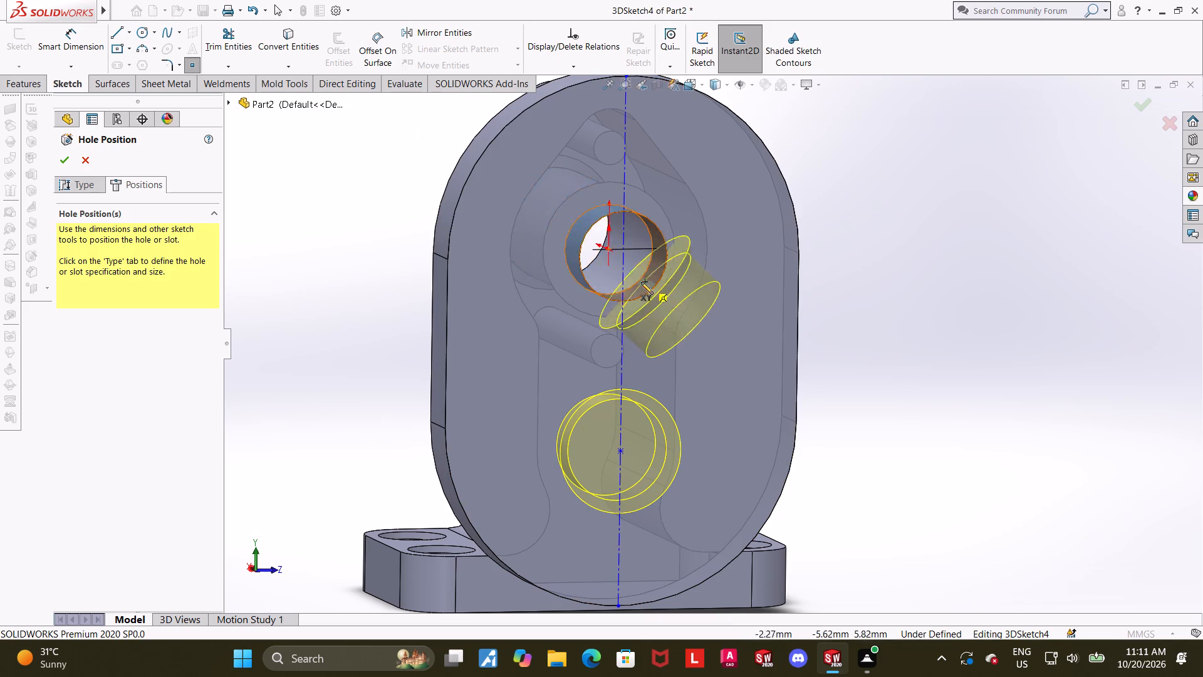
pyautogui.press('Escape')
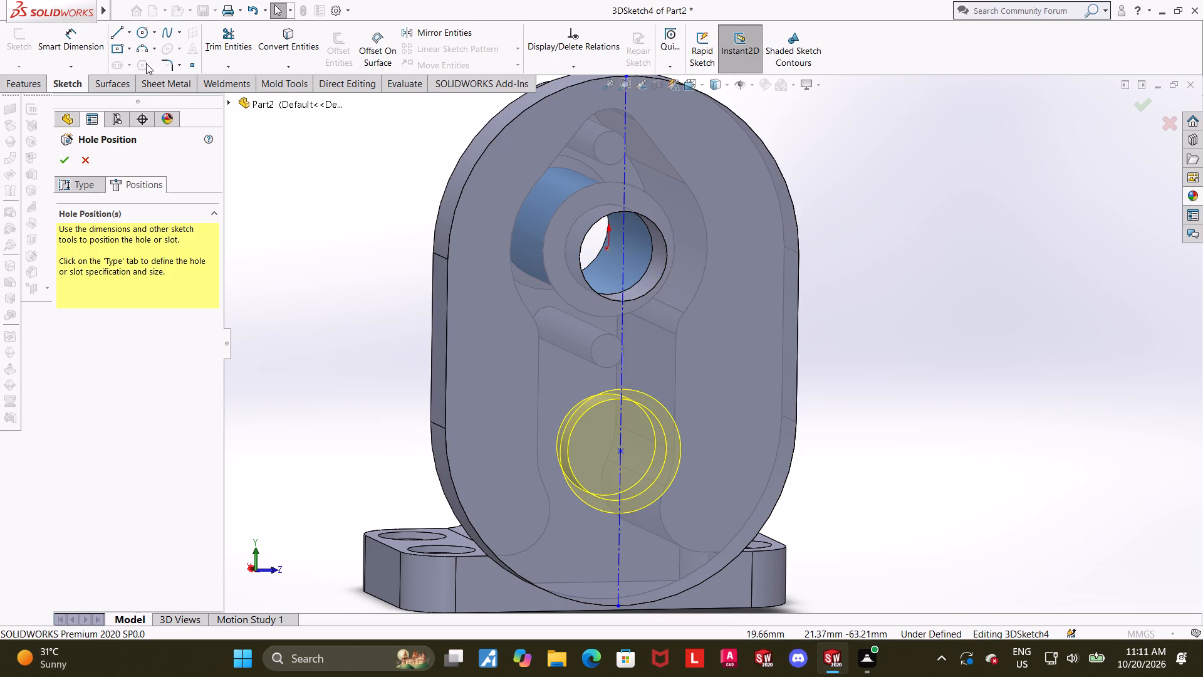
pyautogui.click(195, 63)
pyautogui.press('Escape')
# Sketch a horizontal centerline across the slot-shaped plate through the Ø16 hole, joining the upper ends of the two straight edges.
pyautogui.click(125, 33)
pyautogui.click(136, 68)
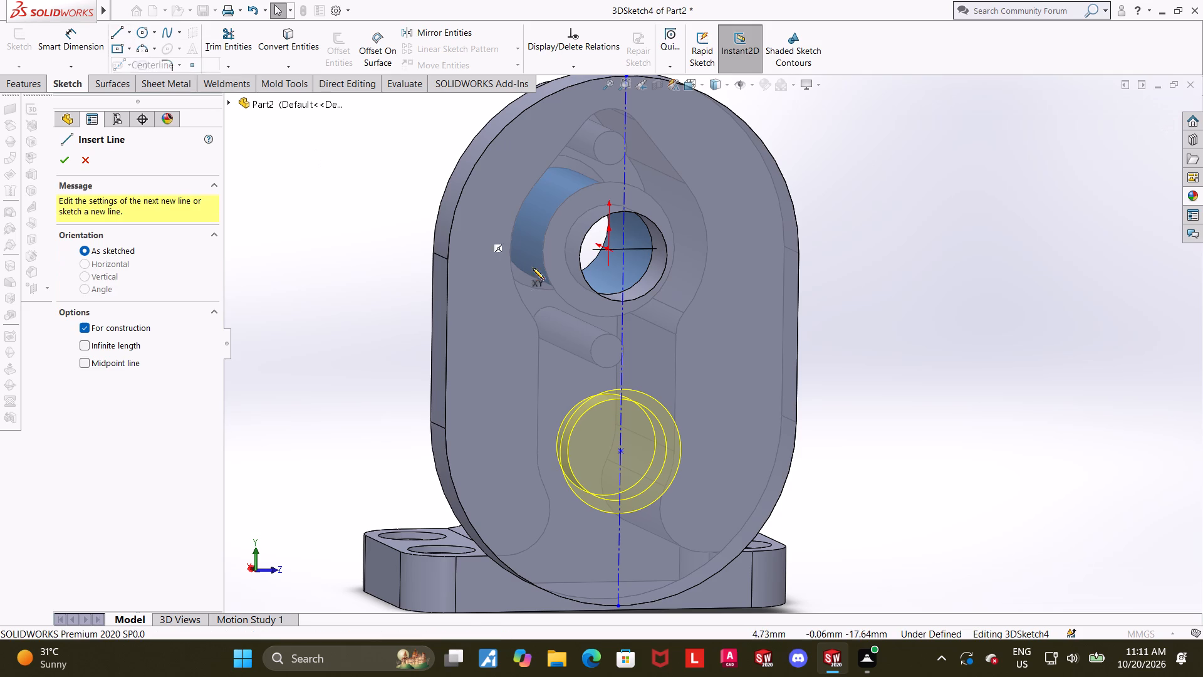
pyautogui.click(447, 260)
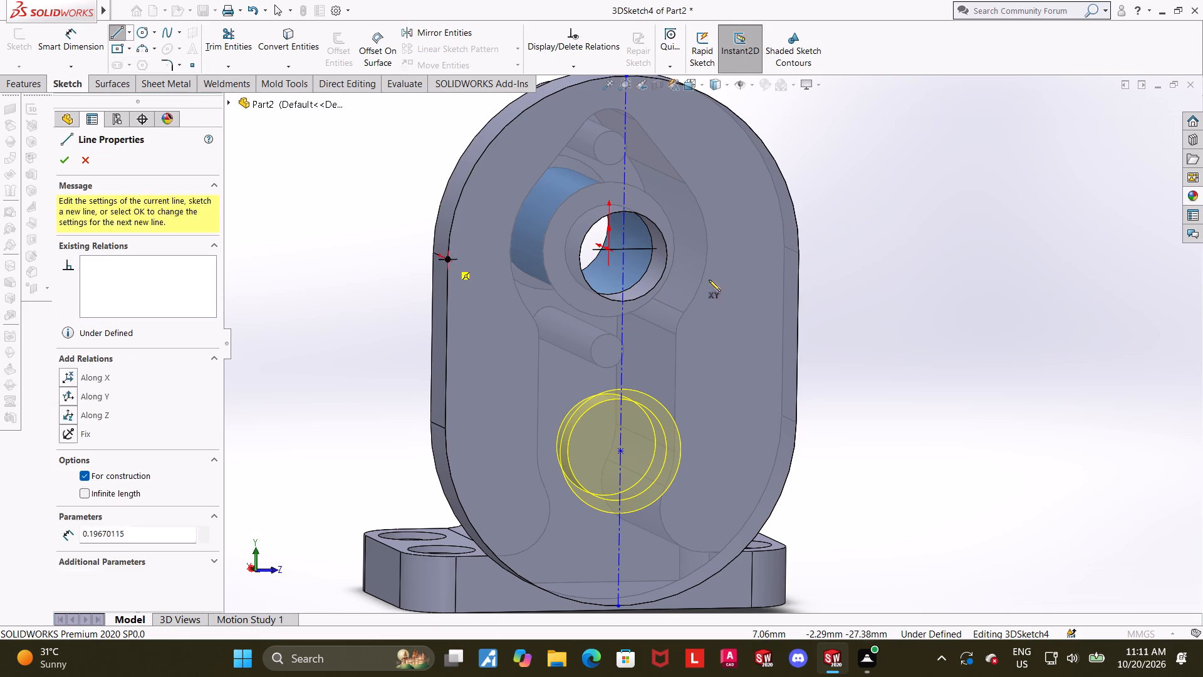
pyautogui.click(799, 253)
pyautogui.press('Escape')
pyautogui.press('Escape')
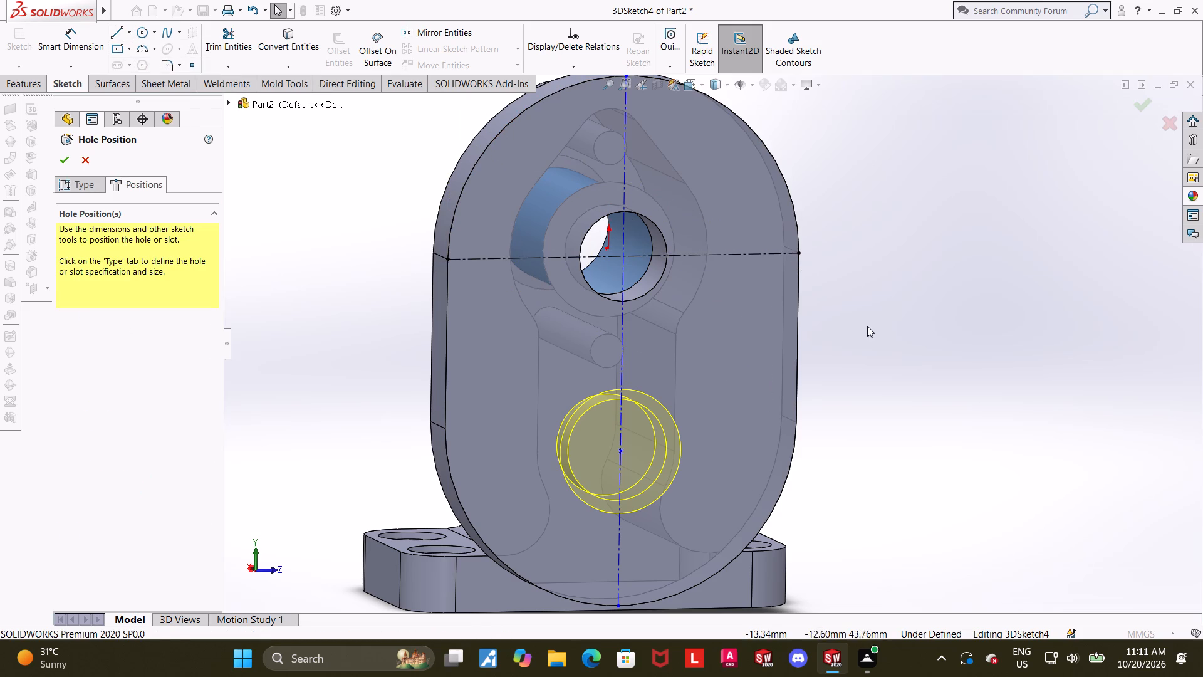
pyautogui.press('Escape')
# Dimension the countersunk hole's centre 36 mm from the horizontal centerline through the Ø16 hole.
pyautogui.click(693, 85)
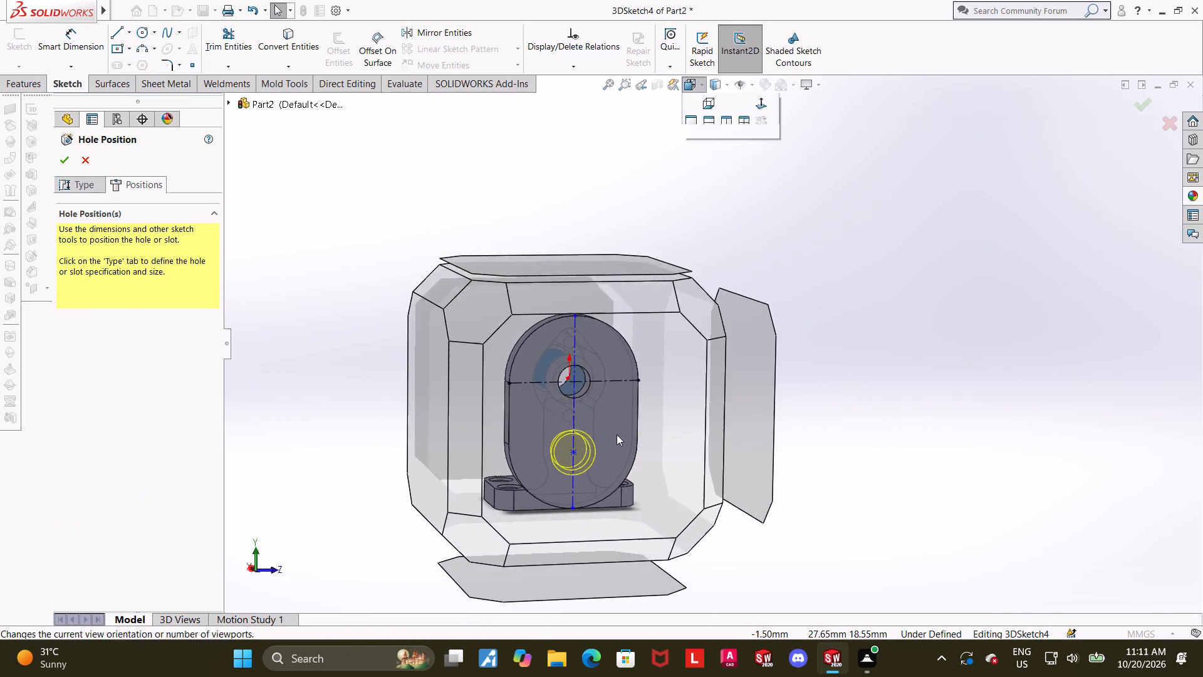
pyautogui.click(617, 434)
pyautogui.press('Escape')
pyautogui.click(68, 42)
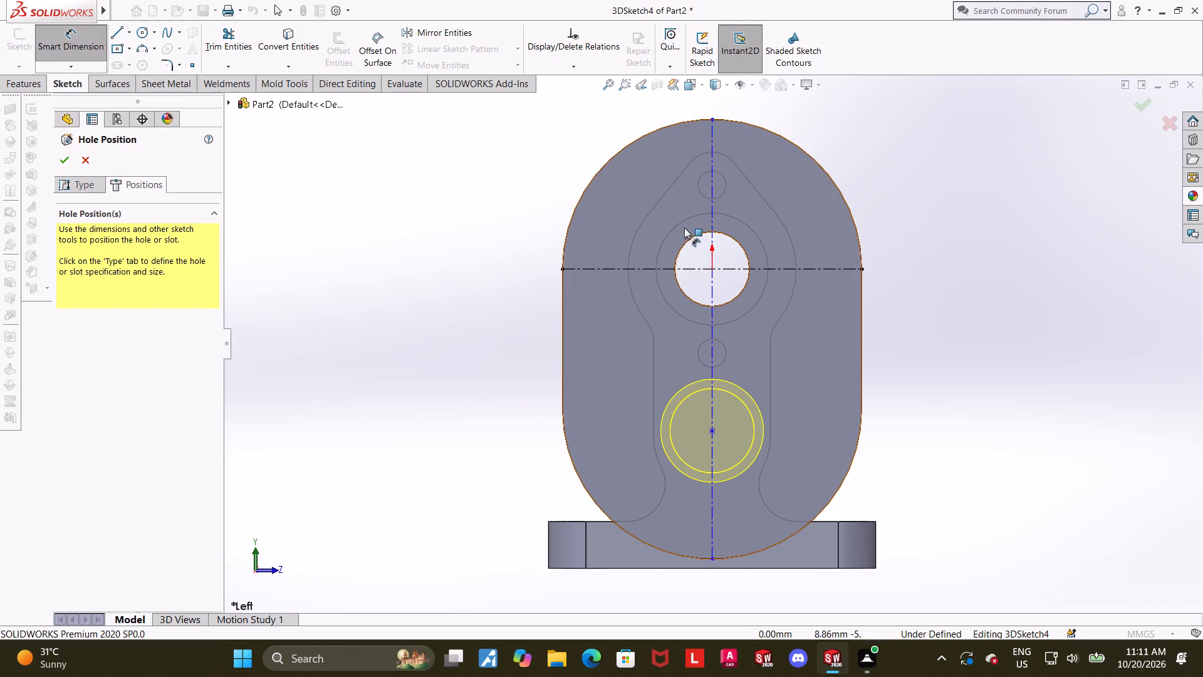
pyautogui.click(784, 270)
pyautogui.click(711, 429)
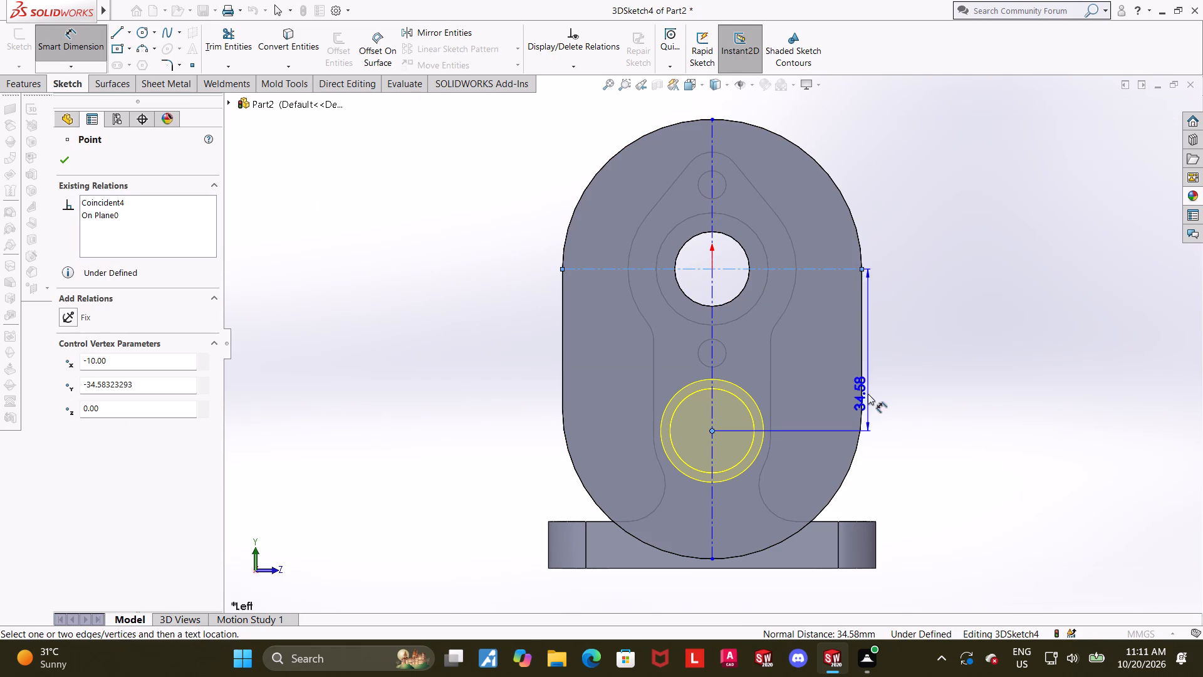
pyautogui.click(889, 394)
pyautogui.write('36')
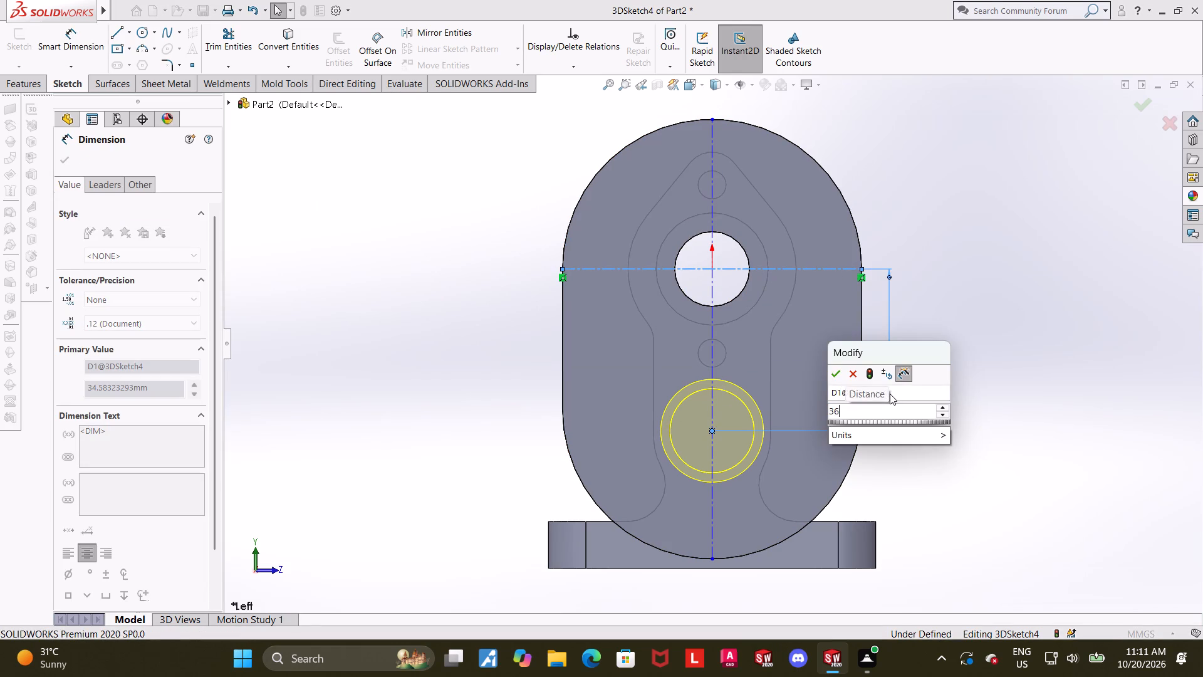
pyautogui.press('Return')
pyautogui.click(983, 379)
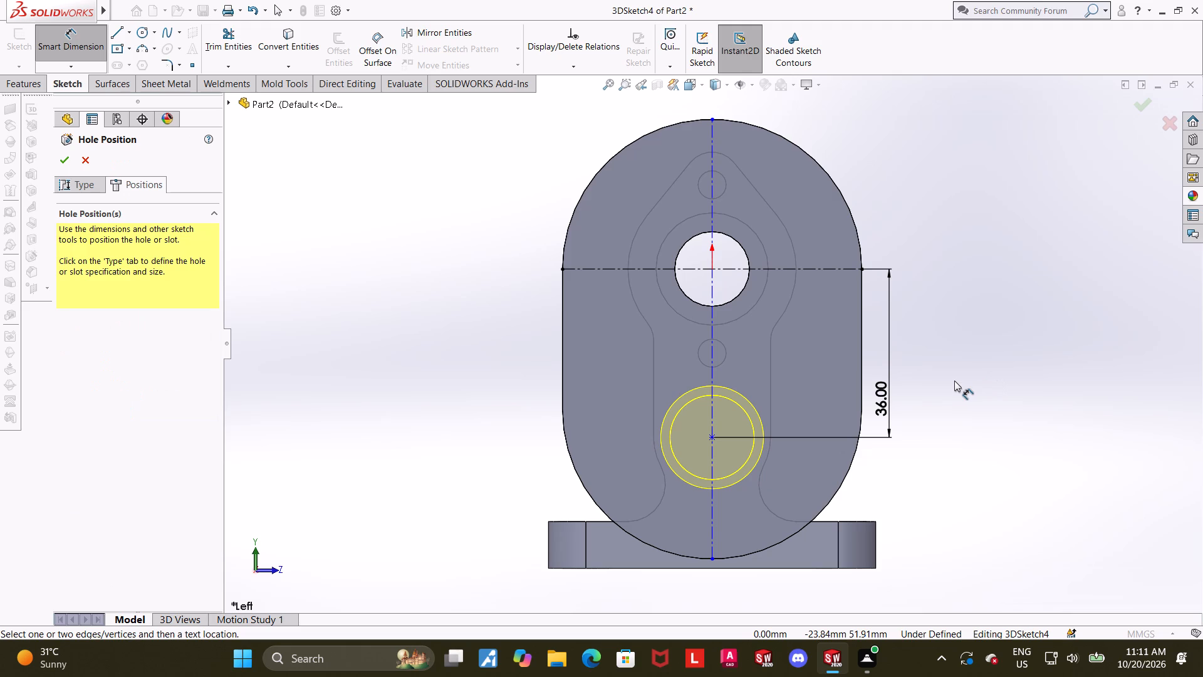
pyautogui.press('Escape')
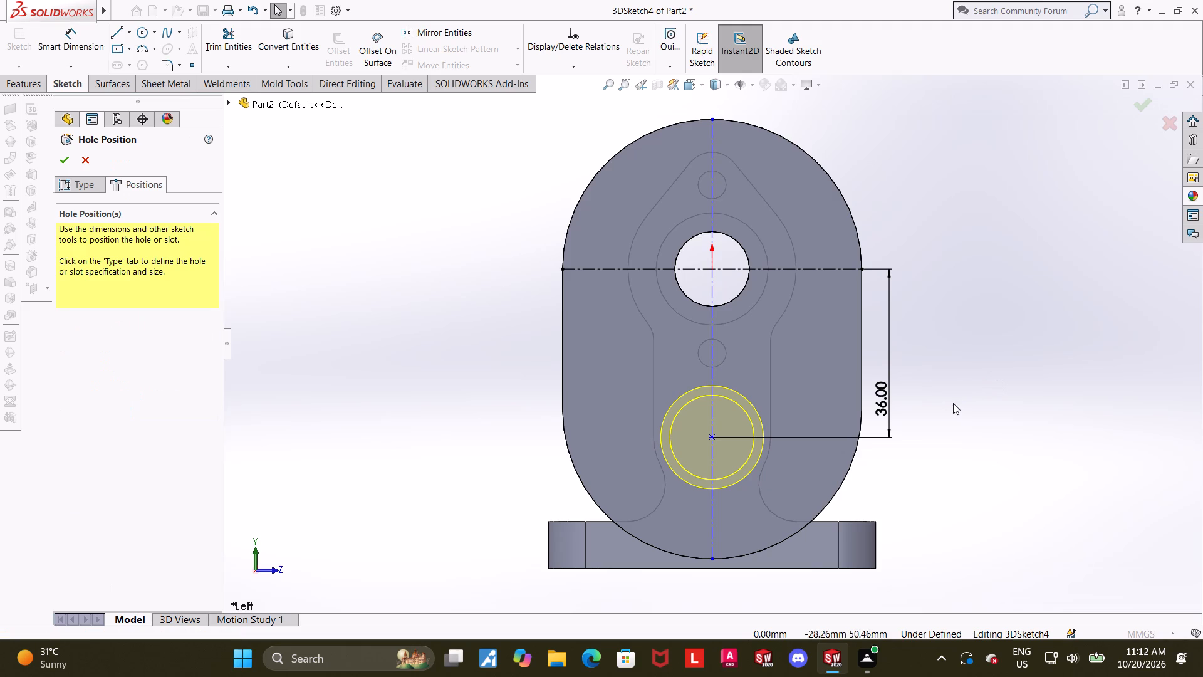
pyautogui.click(1052, 519)
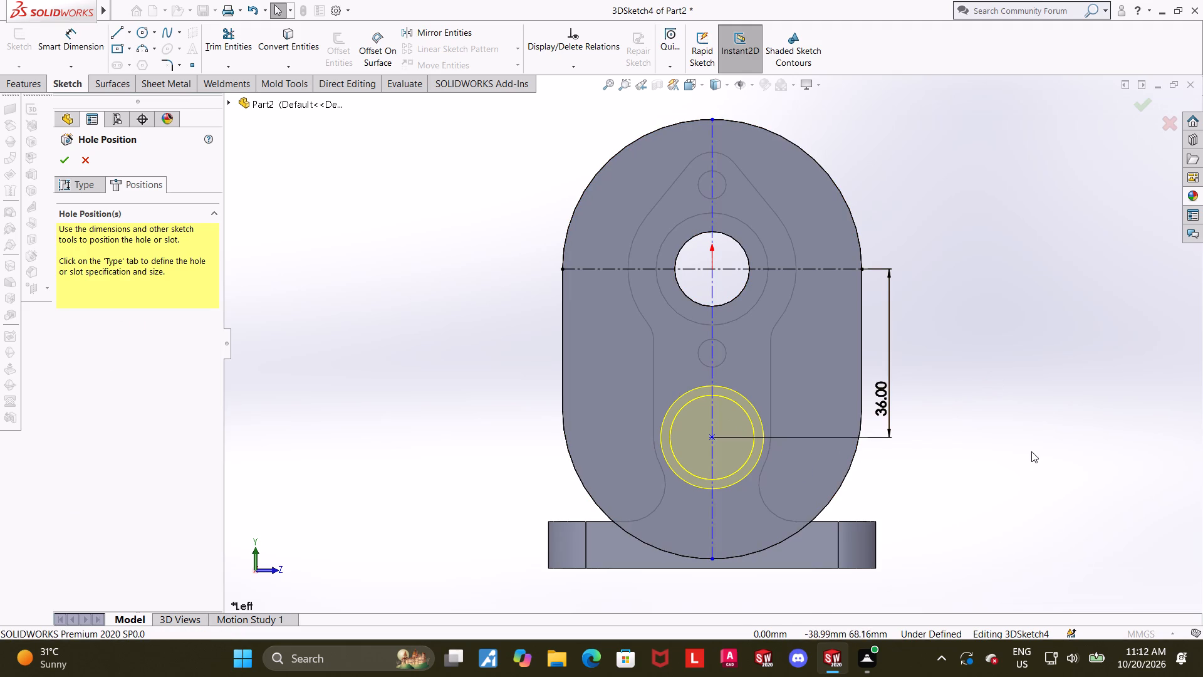
pyautogui.click(1031, 451)
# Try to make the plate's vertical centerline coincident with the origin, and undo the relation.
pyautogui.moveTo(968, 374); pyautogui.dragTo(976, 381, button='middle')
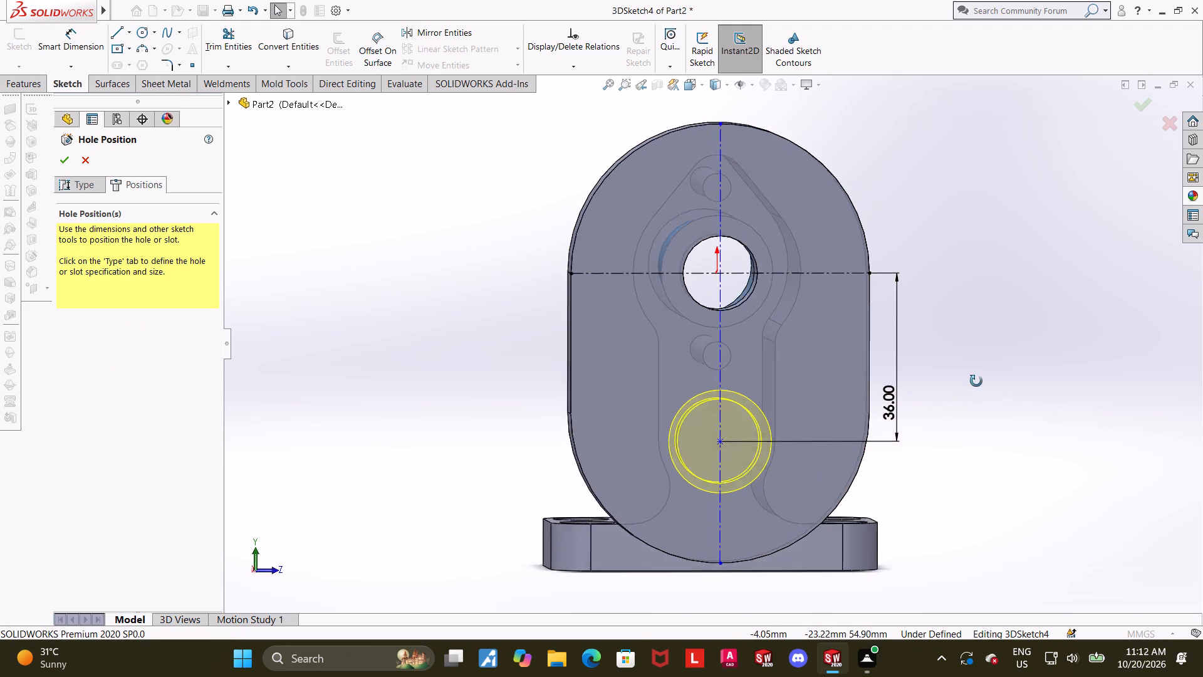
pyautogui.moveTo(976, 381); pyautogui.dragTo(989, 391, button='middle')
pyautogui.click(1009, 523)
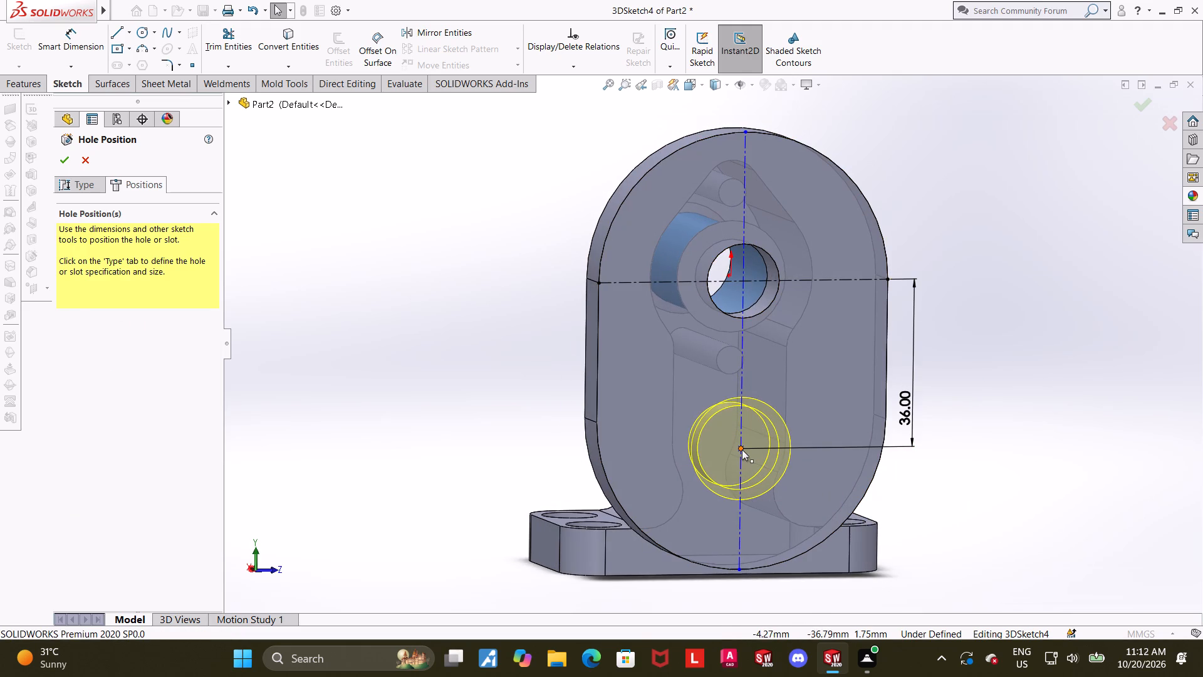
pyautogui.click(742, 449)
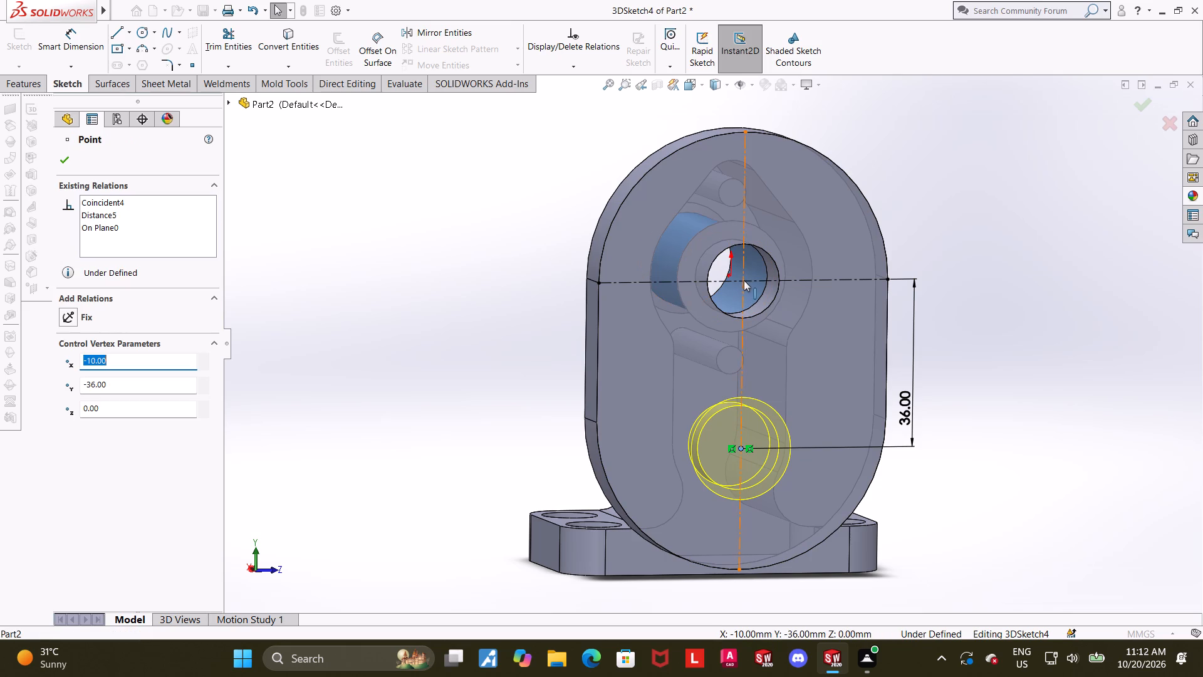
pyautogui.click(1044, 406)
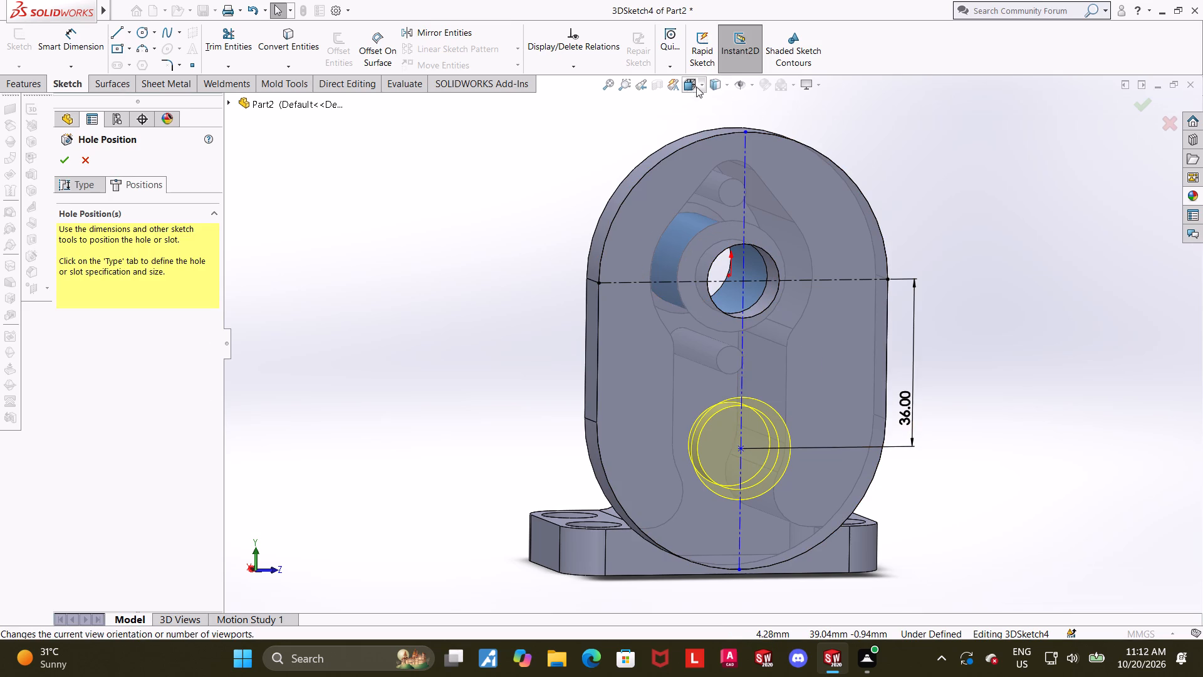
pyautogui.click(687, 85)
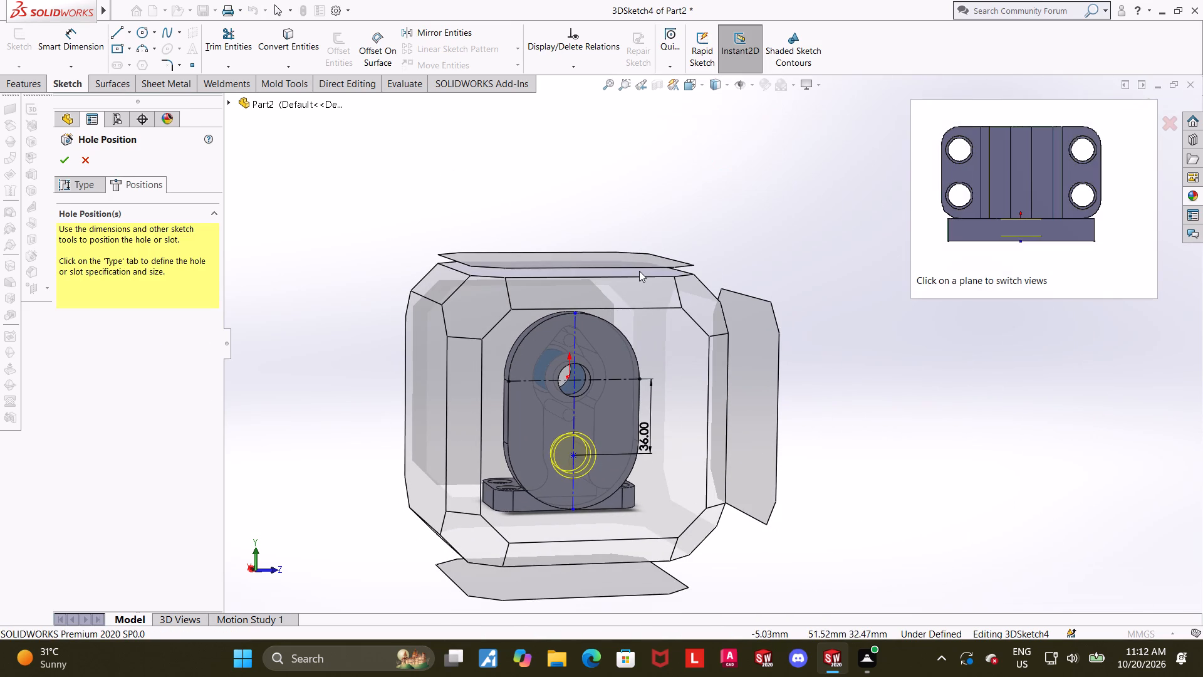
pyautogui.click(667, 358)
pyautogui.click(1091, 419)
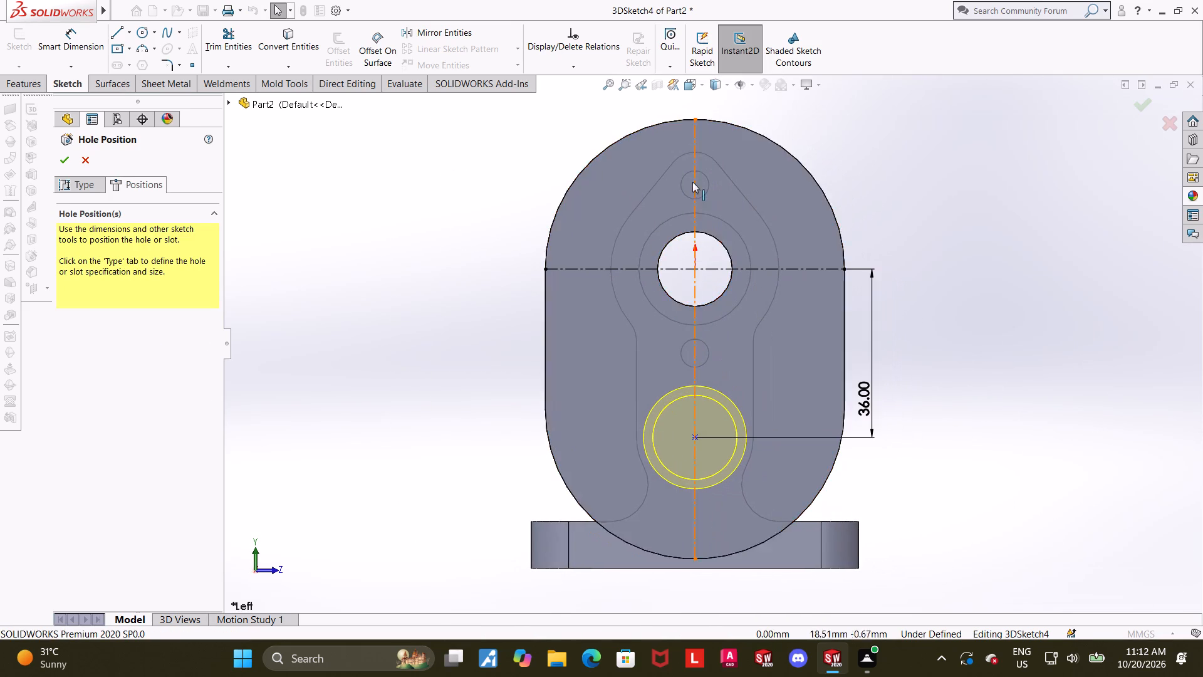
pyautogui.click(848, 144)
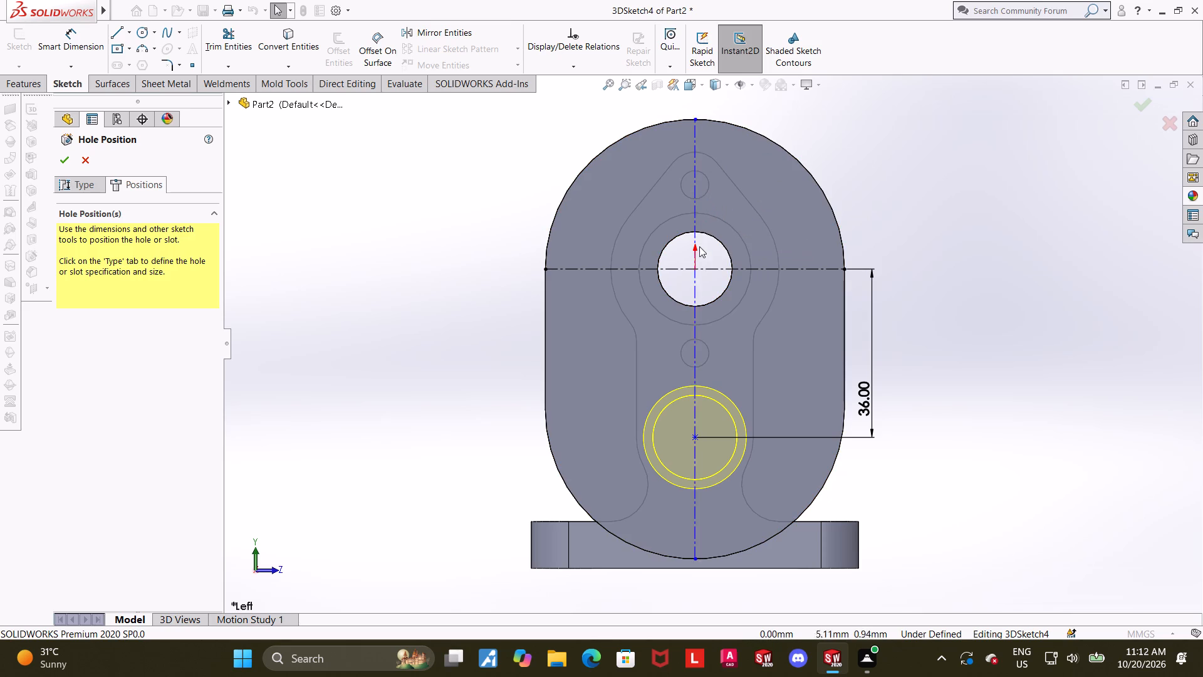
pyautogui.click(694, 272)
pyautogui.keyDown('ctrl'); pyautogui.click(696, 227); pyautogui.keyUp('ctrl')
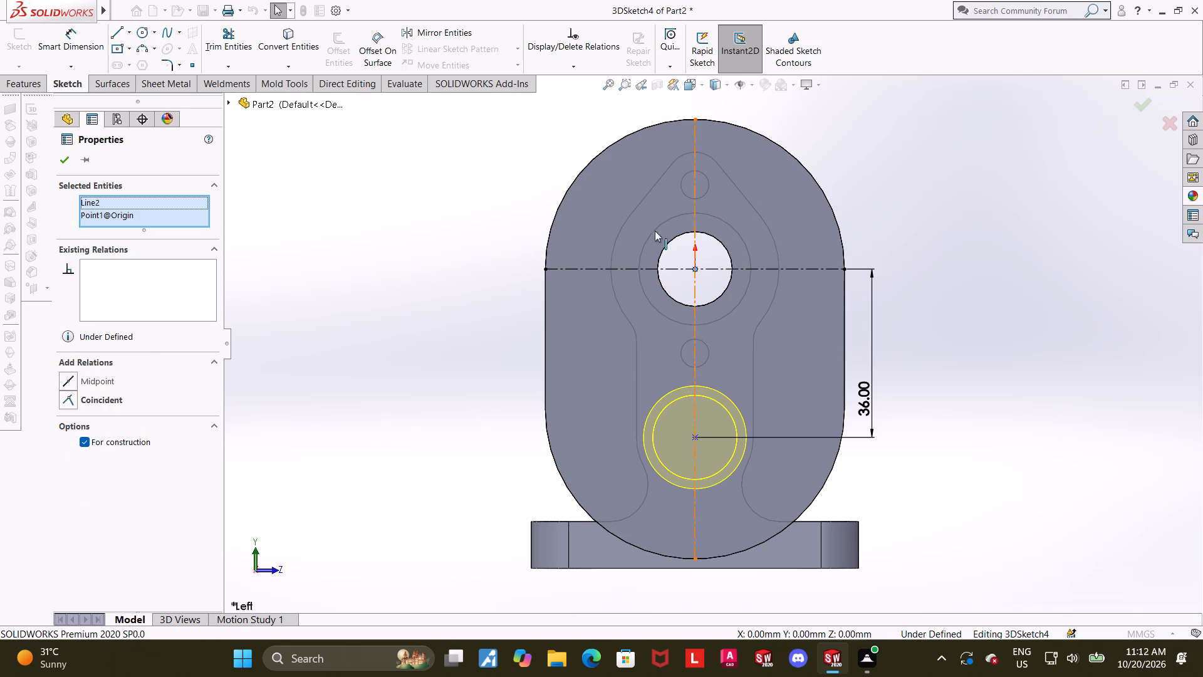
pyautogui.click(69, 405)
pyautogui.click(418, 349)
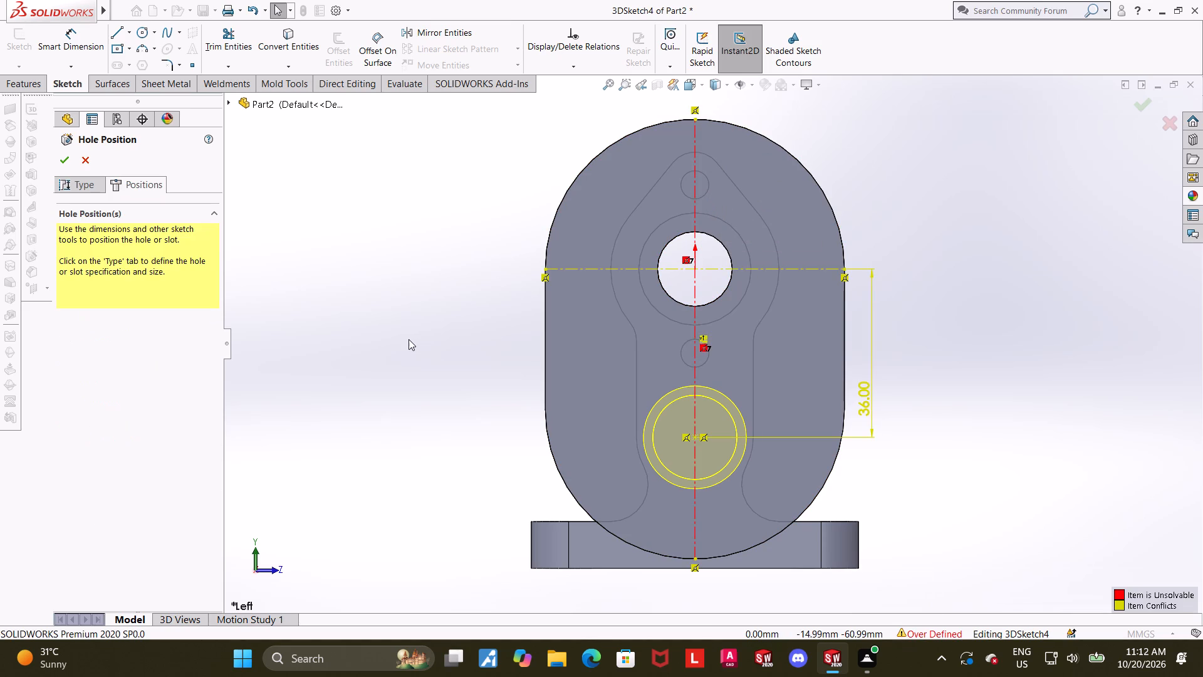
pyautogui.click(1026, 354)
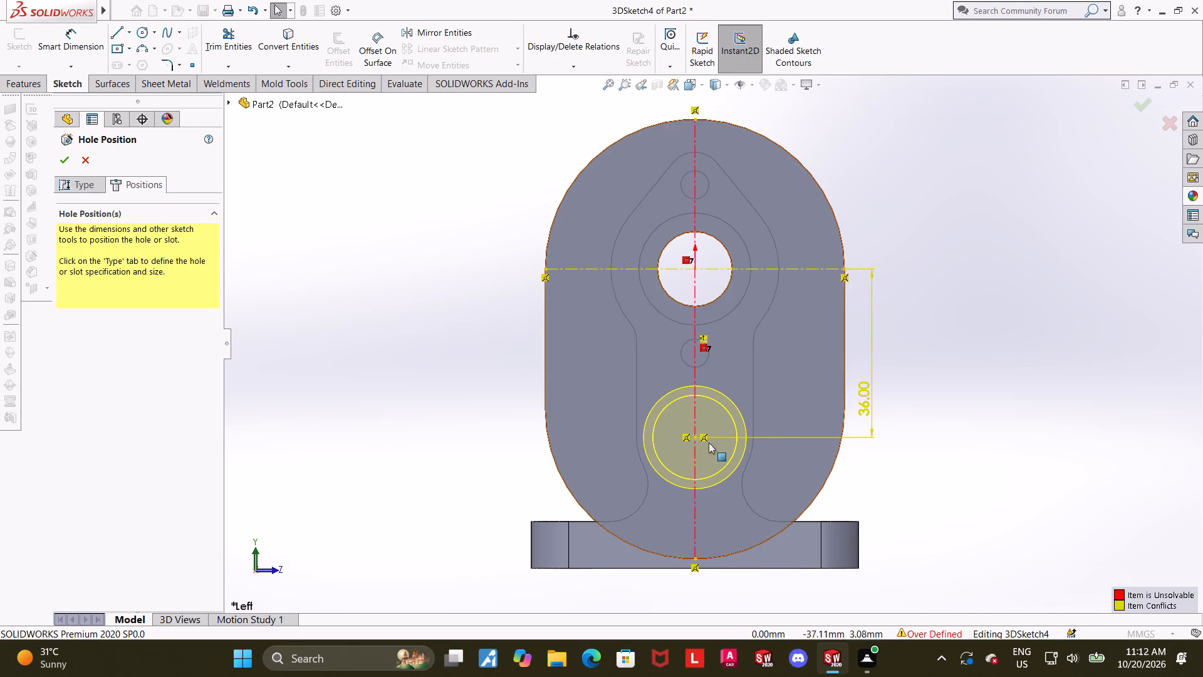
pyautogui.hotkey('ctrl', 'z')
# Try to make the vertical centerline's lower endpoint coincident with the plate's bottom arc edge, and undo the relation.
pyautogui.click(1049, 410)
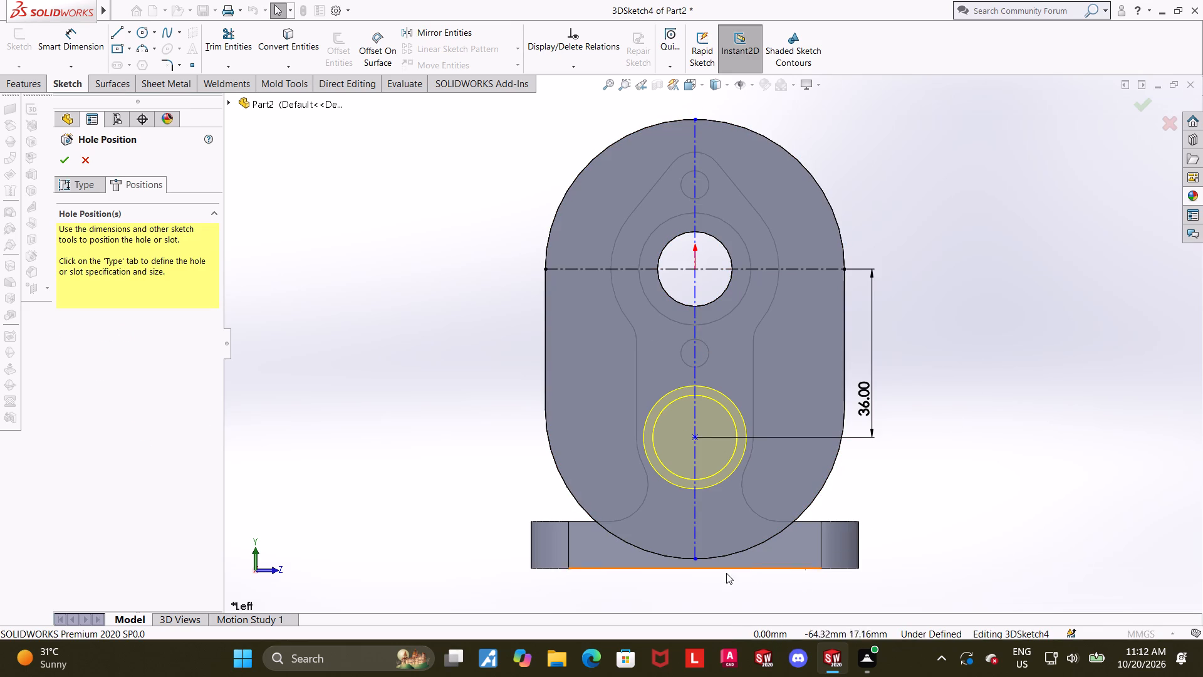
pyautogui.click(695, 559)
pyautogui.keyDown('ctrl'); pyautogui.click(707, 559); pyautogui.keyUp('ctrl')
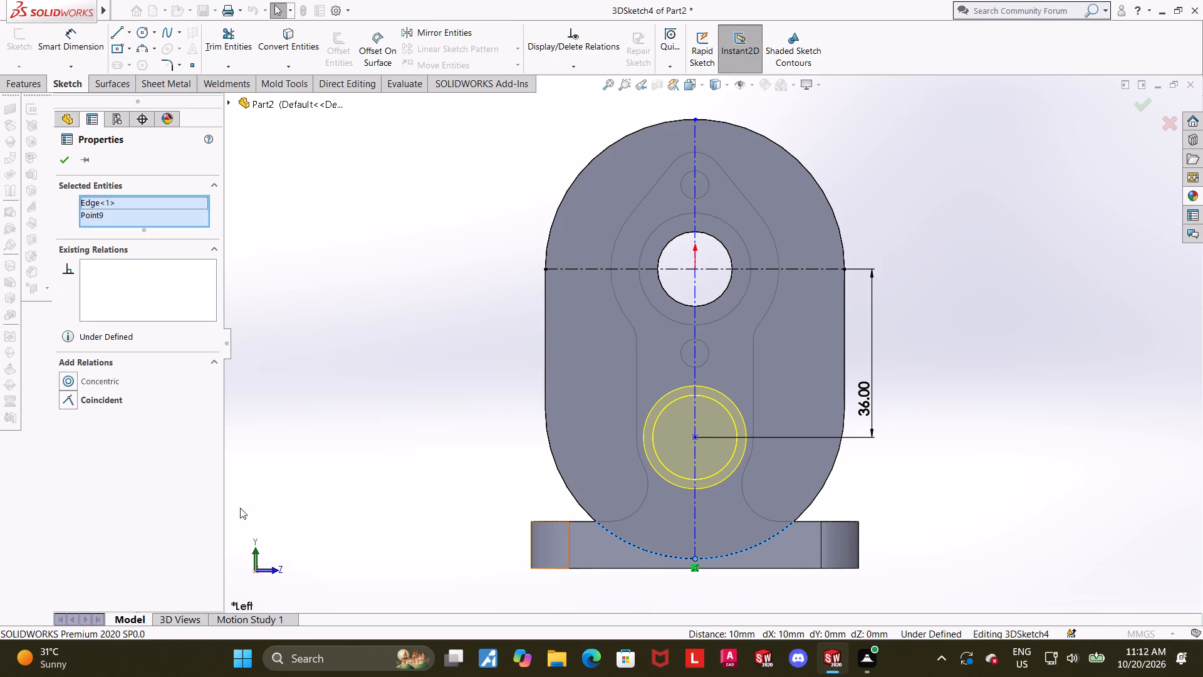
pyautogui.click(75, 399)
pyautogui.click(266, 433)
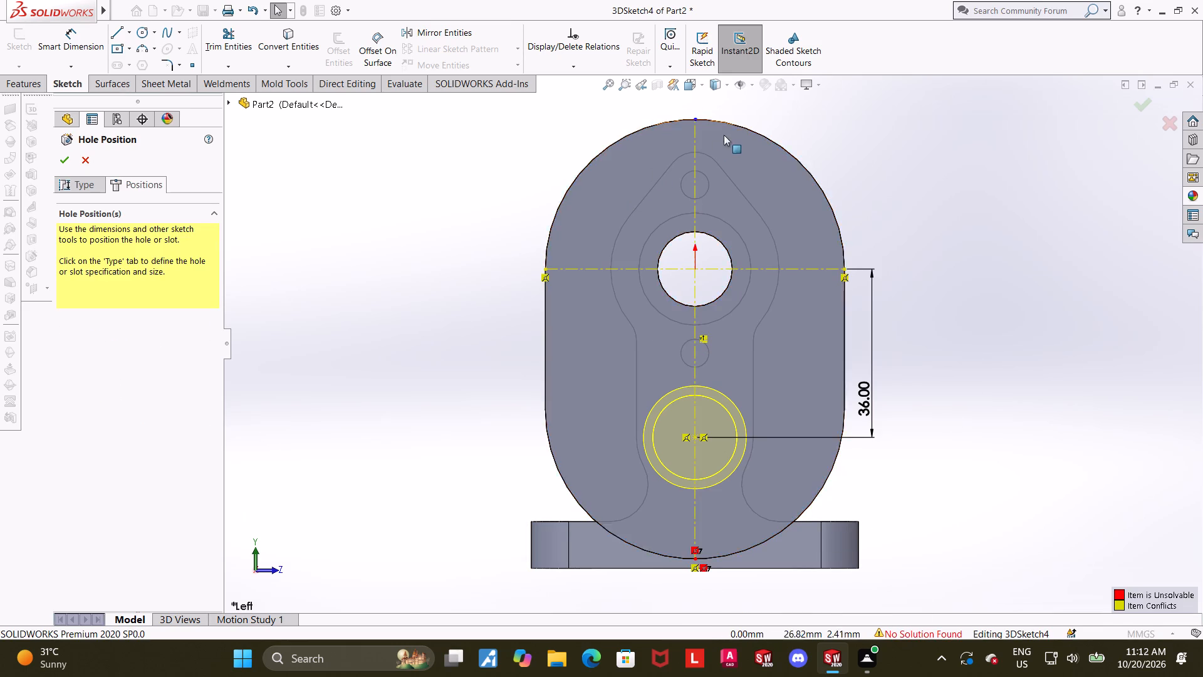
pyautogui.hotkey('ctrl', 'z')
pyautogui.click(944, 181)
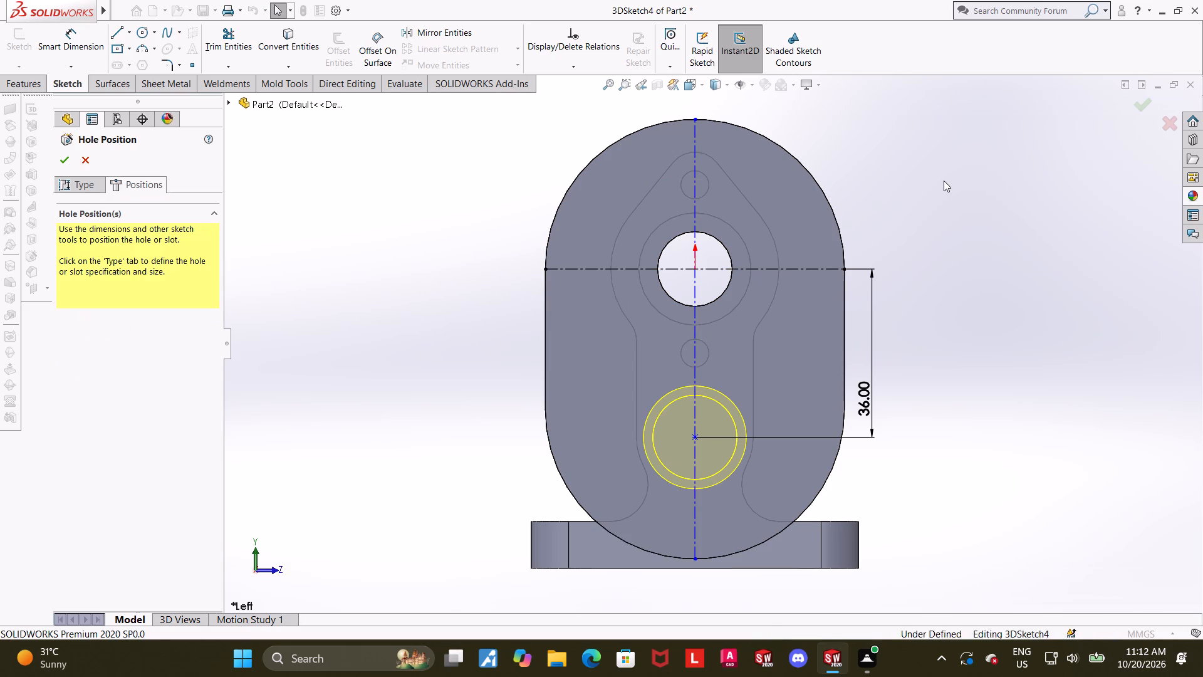
# Accept the countersunk hole's position and leave the hole position sketch.
pyautogui.click(1137, 111)
# Examine the slot-shaped plate's two holes and the bracket from the front and back.
pyautogui.scroll(2, 977, 184)
pyautogui.moveTo(910, 216); pyautogui.dragTo(928, 241, button='middle')
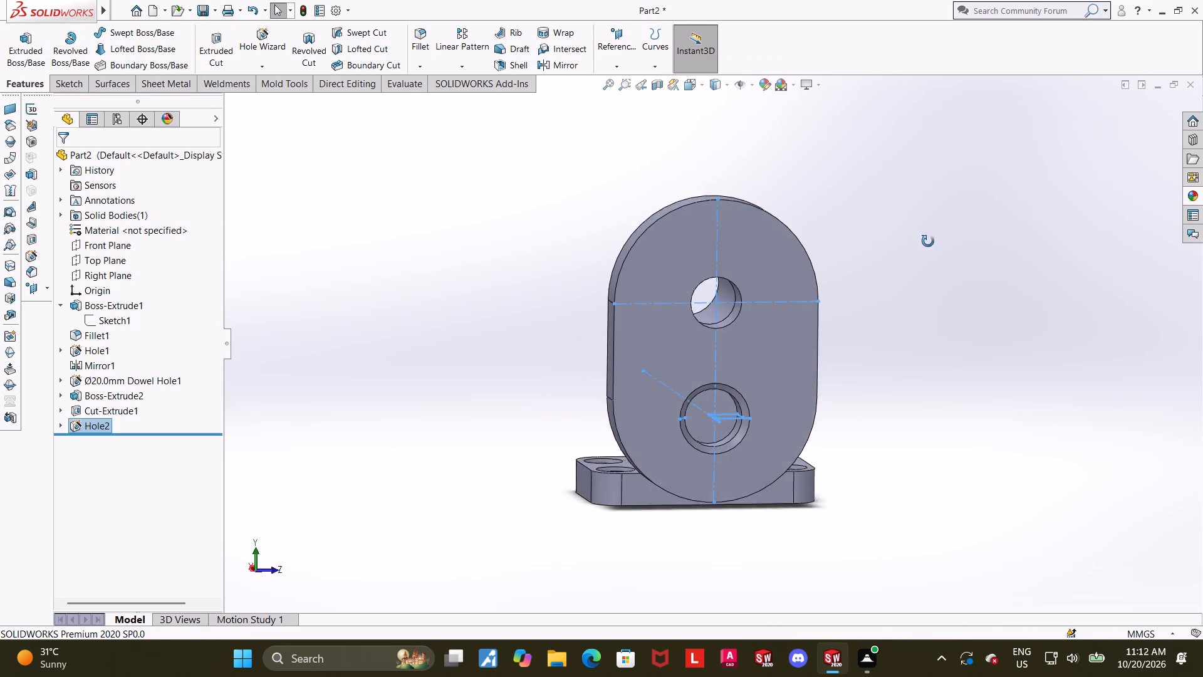
pyautogui.moveTo(928, 241); pyautogui.dragTo(930, 244, button='middle')
pyautogui.scroll(-2, 912, 300)
pyautogui.click(907, 303)
pyautogui.moveTo(885, 324); pyautogui.dragTo(899, 311, button='middle')
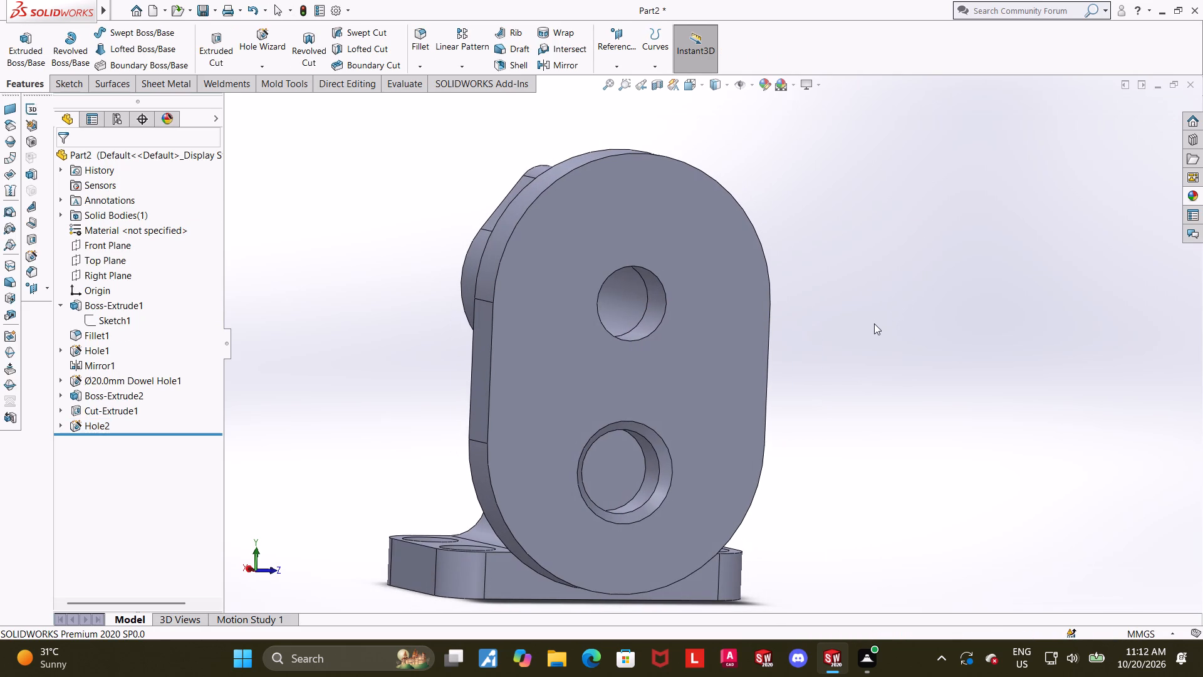
pyautogui.scroll(1, 906, 305)
pyautogui.moveTo(840, 327); pyautogui.dragTo(867, 375, button='middle')
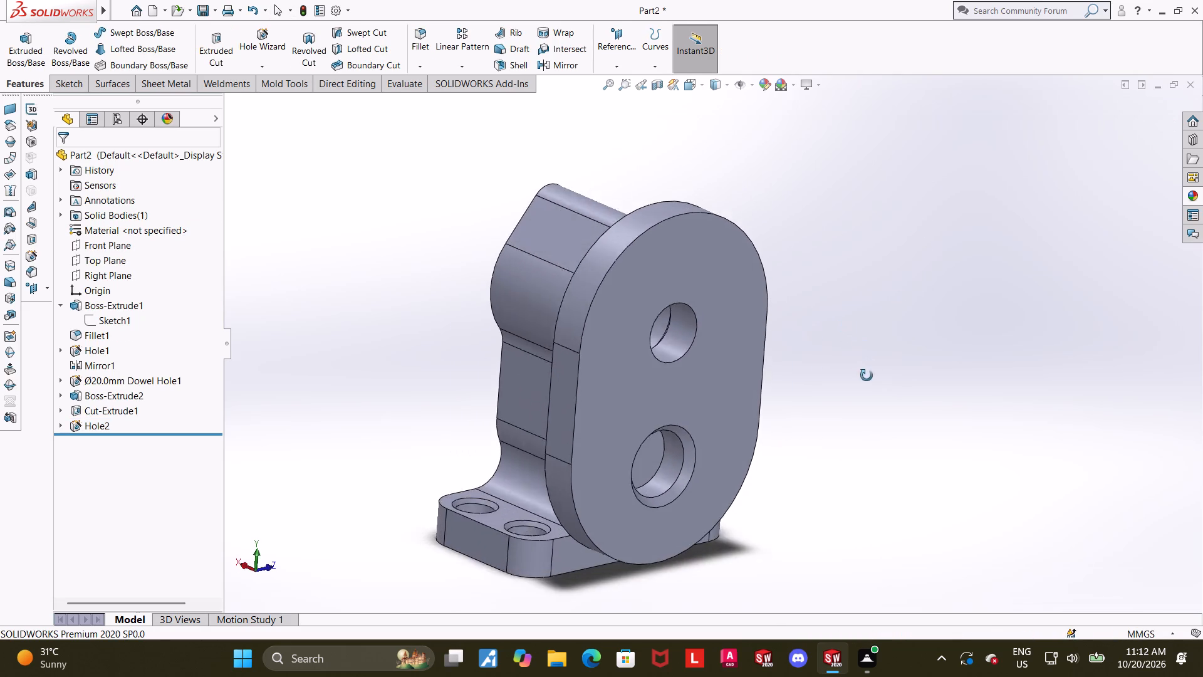
pyautogui.moveTo(867, 375); pyautogui.dragTo(848, 357, button='middle')
pyautogui.scroll(-1, 791, 387)
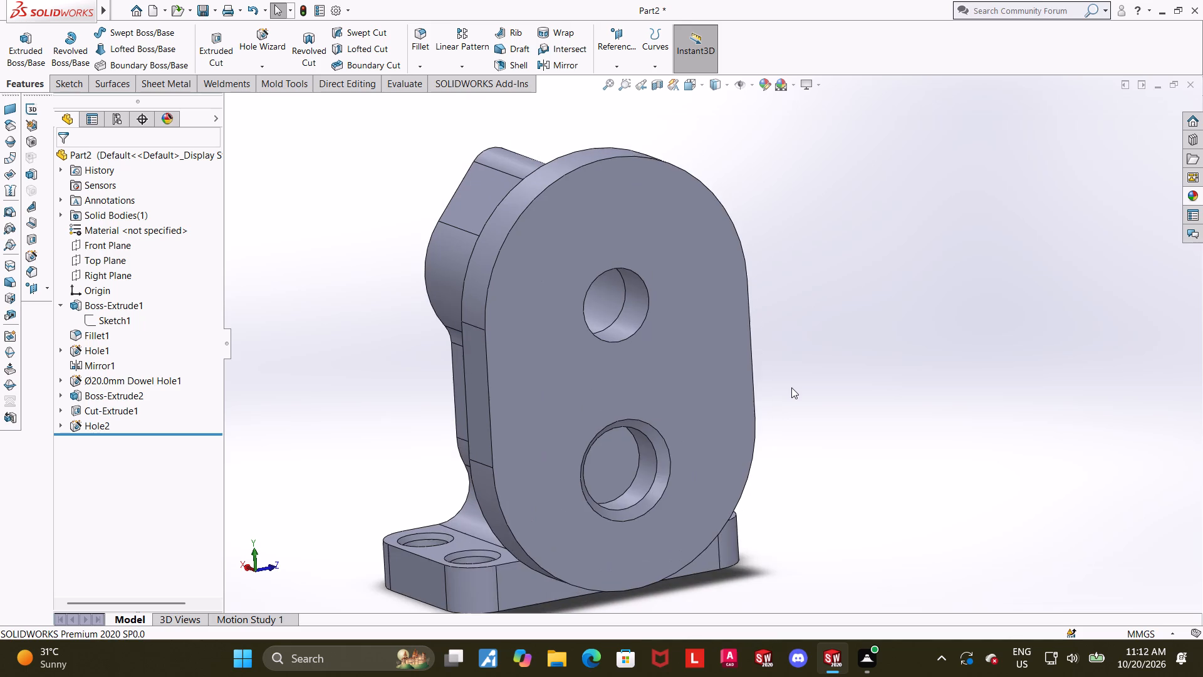
pyautogui.middleClick(791, 387)
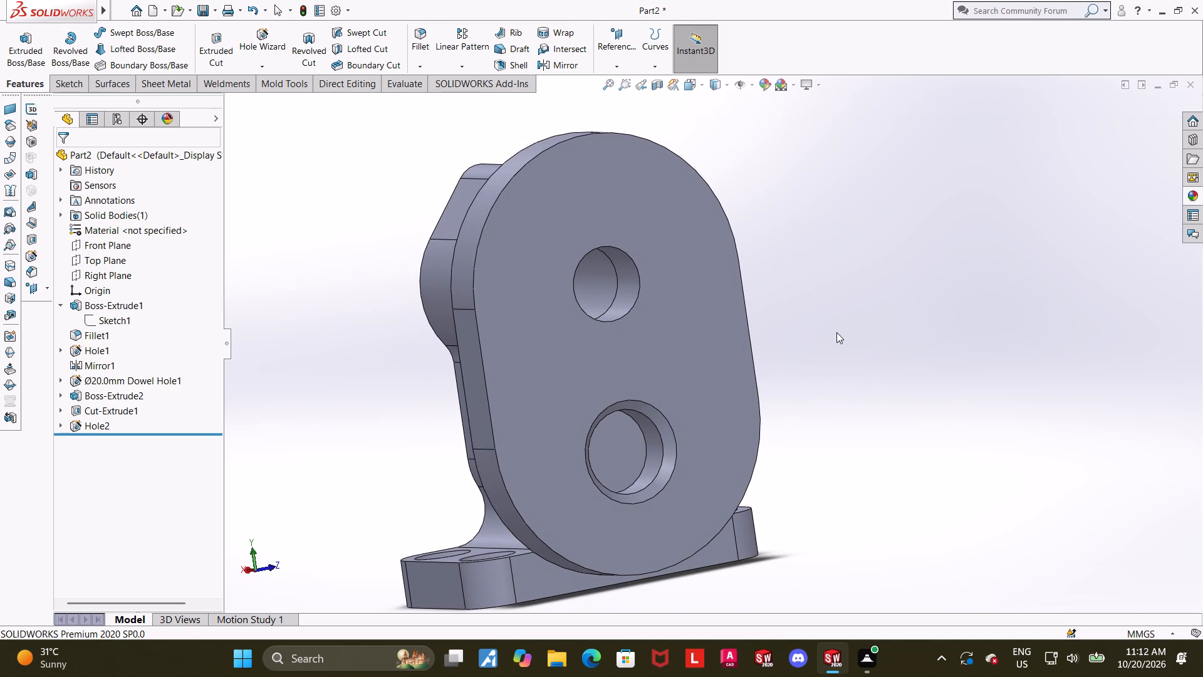
pyautogui.moveTo(841, 333); pyautogui.dragTo(822, 344, button='middle')
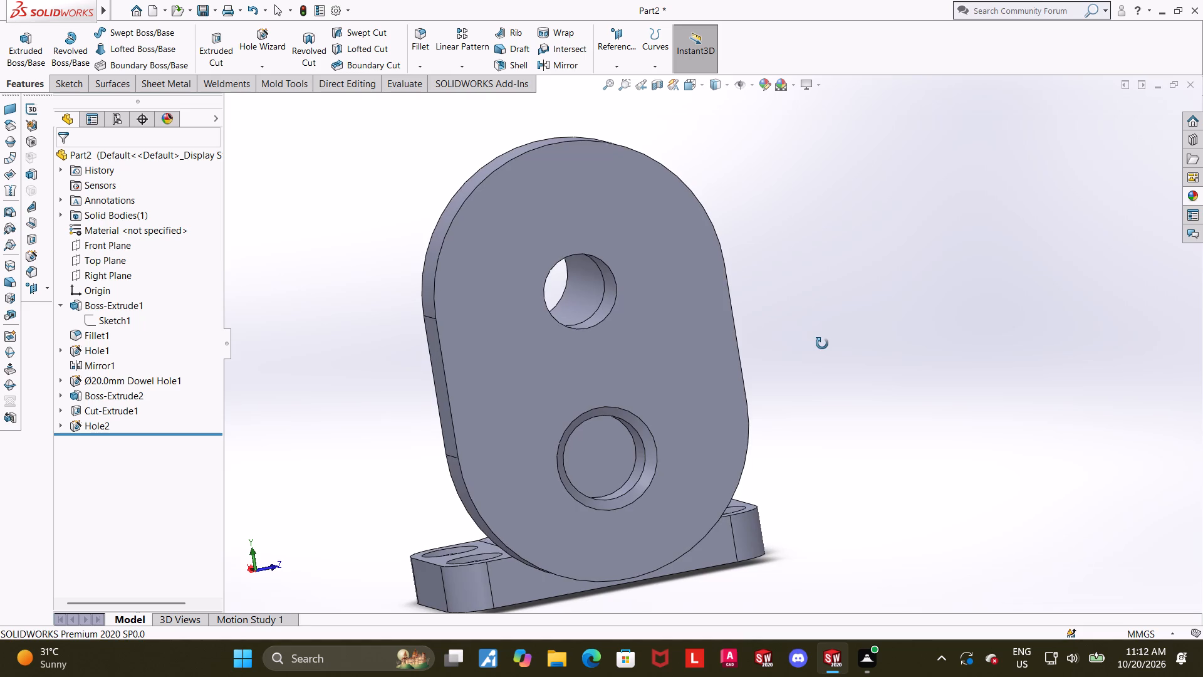
pyautogui.moveTo(822, 344); pyautogui.dragTo(790, 352, button='middle')
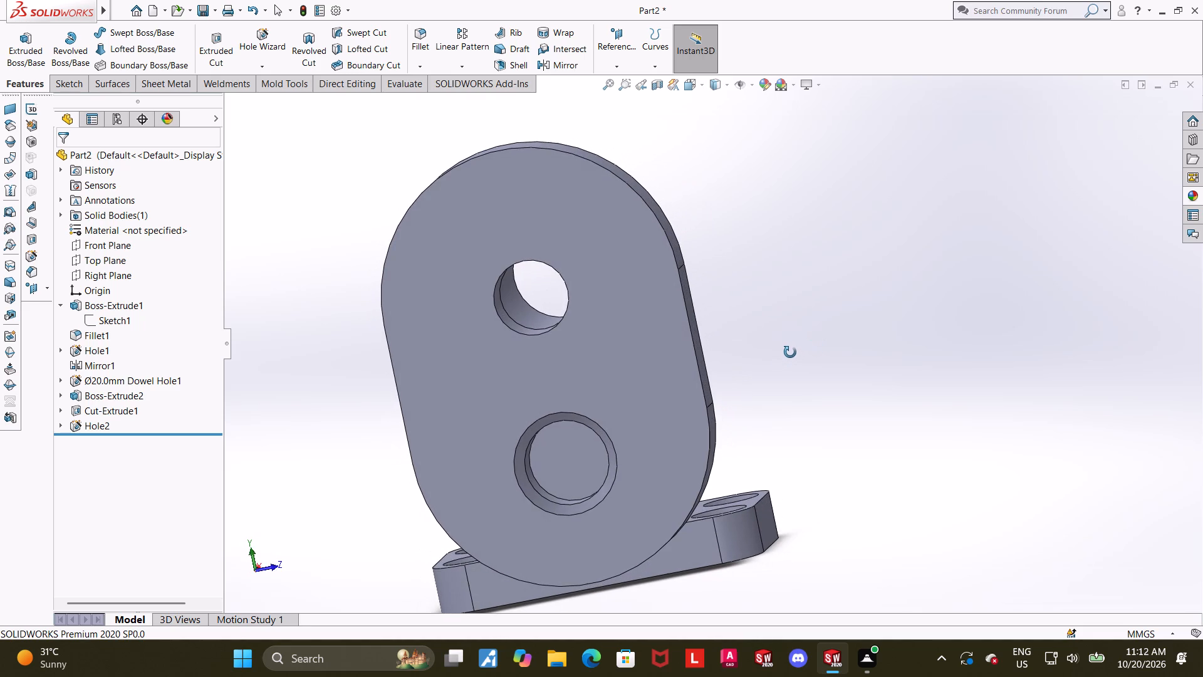
pyautogui.moveTo(790, 352); pyautogui.dragTo(787, 352, button='middle')
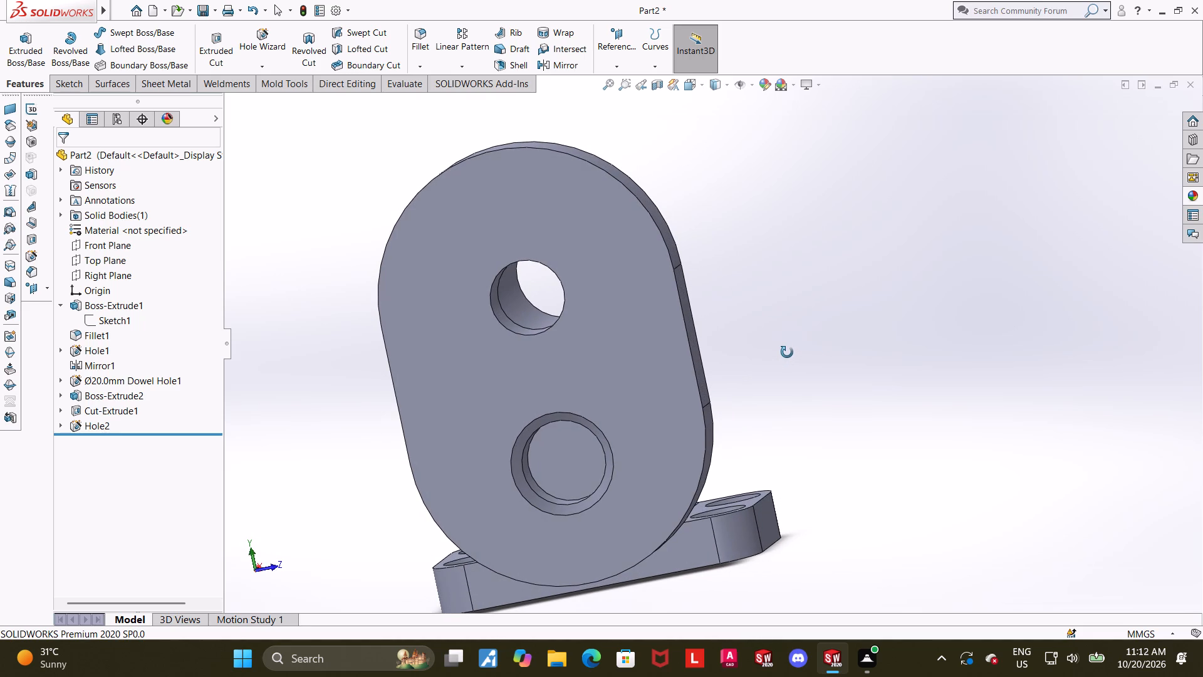
pyautogui.moveTo(787, 352); pyautogui.dragTo(788, 354, button='middle')
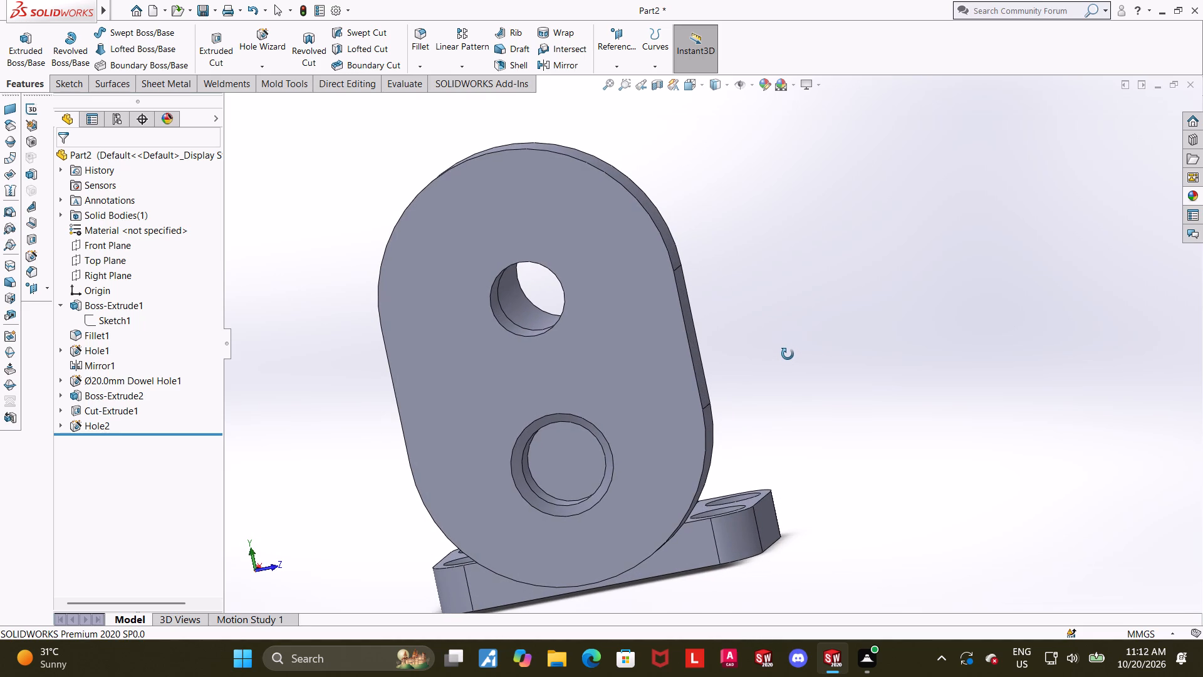
pyautogui.moveTo(788, 354); pyautogui.dragTo(842, 345, button='middle')
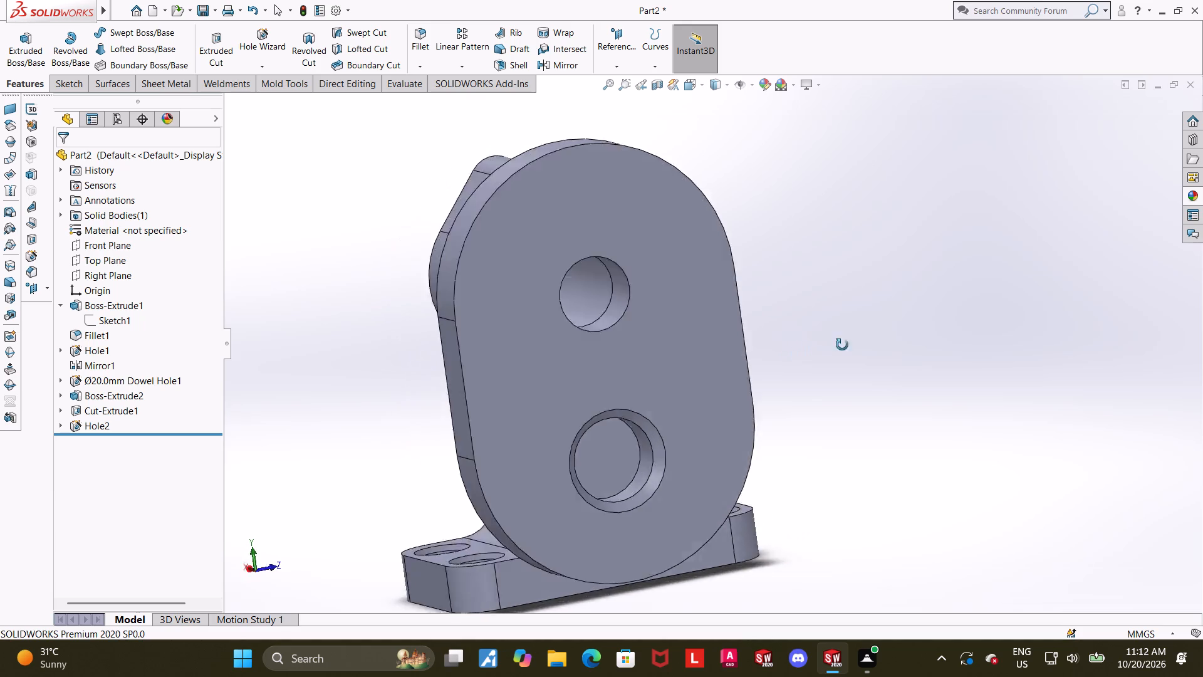
pyautogui.moveTo(842, 345); pyautogui.dragTo(1061, 340, button='middle')
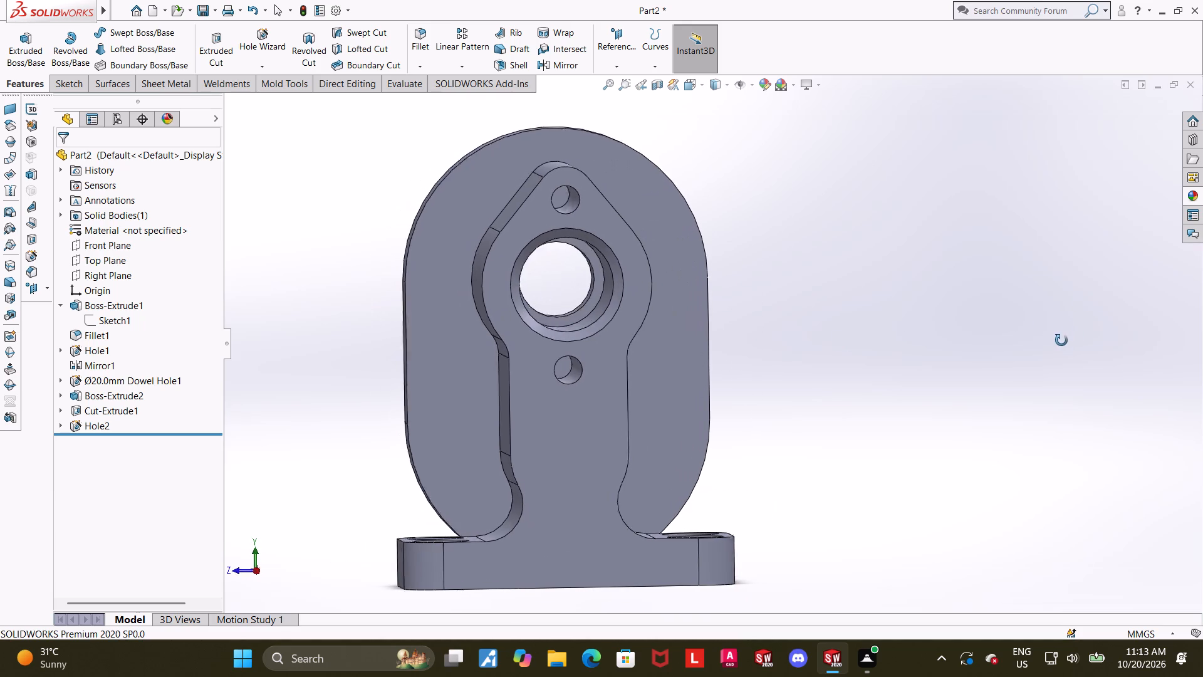
pyautogui.moveTo(1061, 340); pyautogui.dragTo(1058, 340, button='middle')
pyautogui.scroll(1, 823, 372)
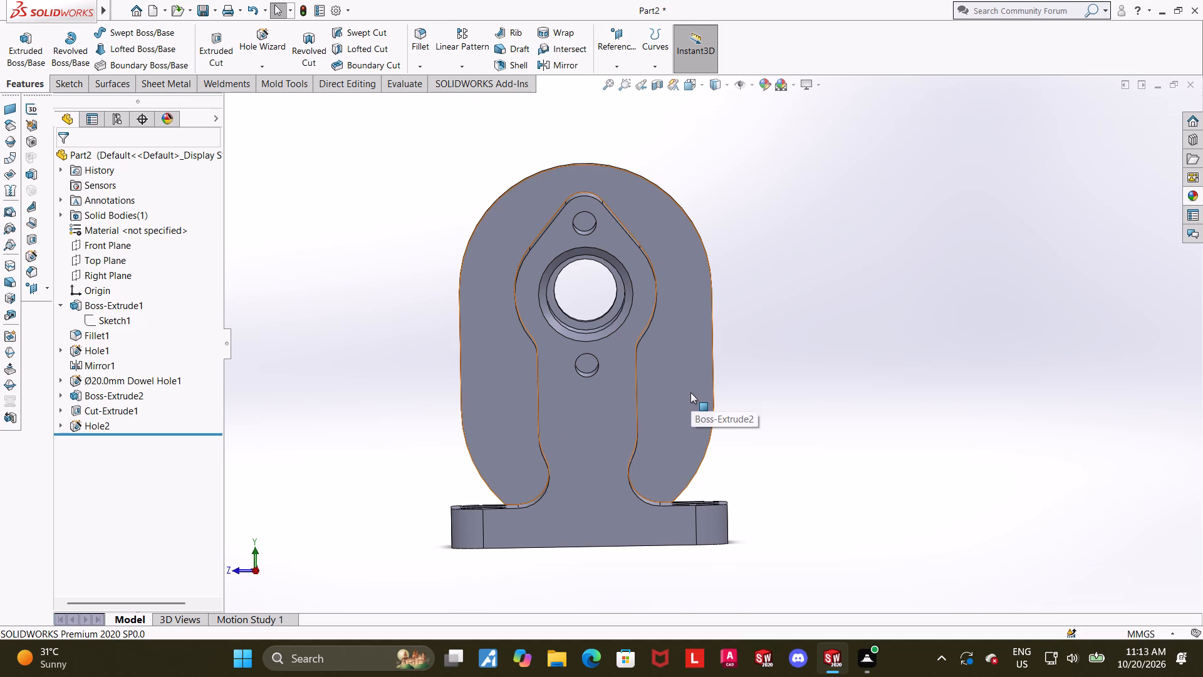
# Start a new sketch on the slot-shaped plate's face surrounding the bracket upright and orient the view normal to it.
pyautogui.click(854, 370)
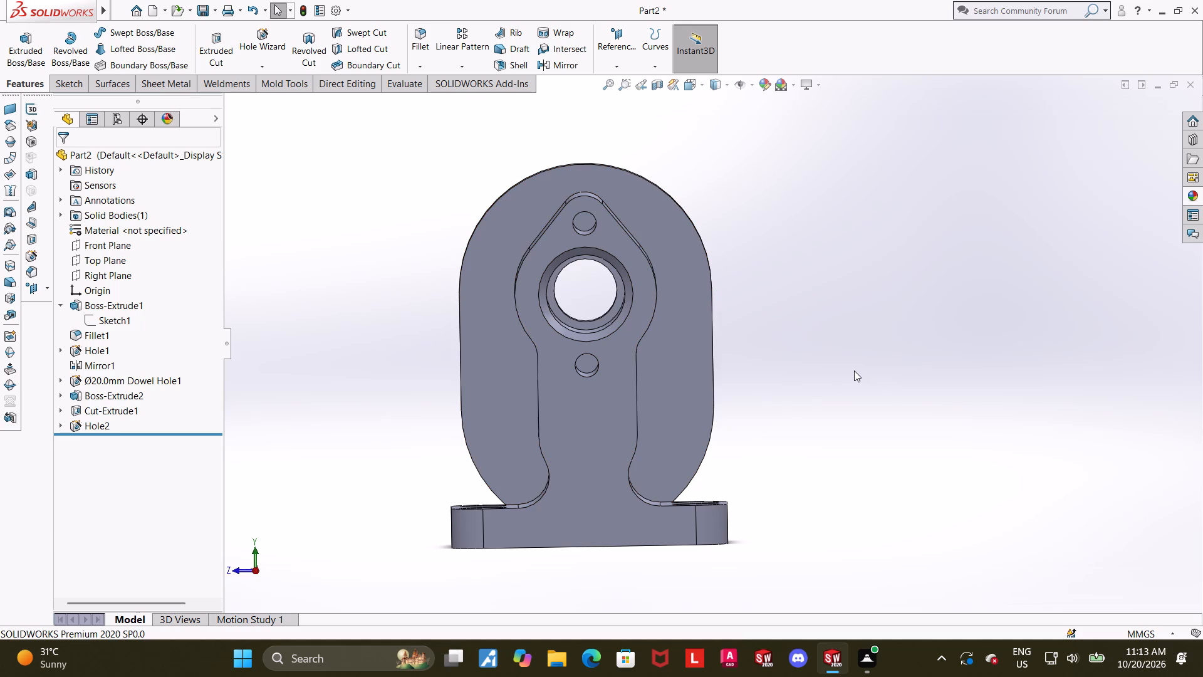
pyautogui.click(689, 367)
pyautogui.click(739, 335)
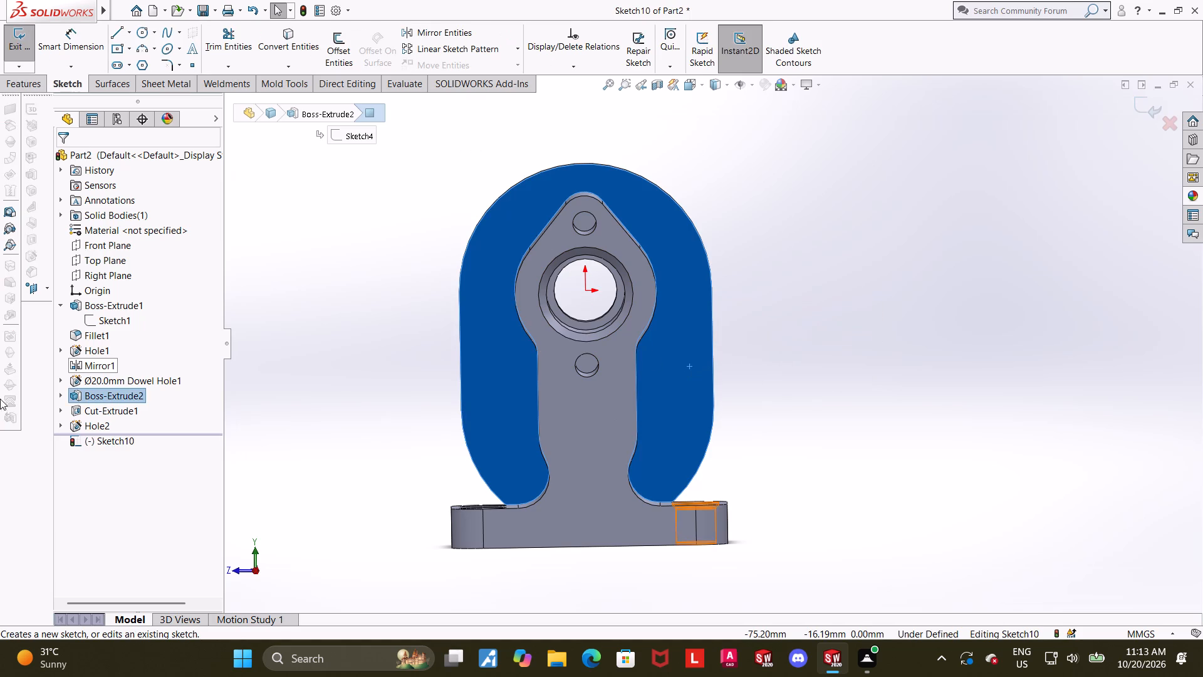
pyautogui.click(122, 442)
pyautogui.click(148, 426)
# Sketch a vertical straight slot downward from the origin, about 36 mm between centers and about 48 mm wide.
pyautogui.scroll(2, 889, 410)
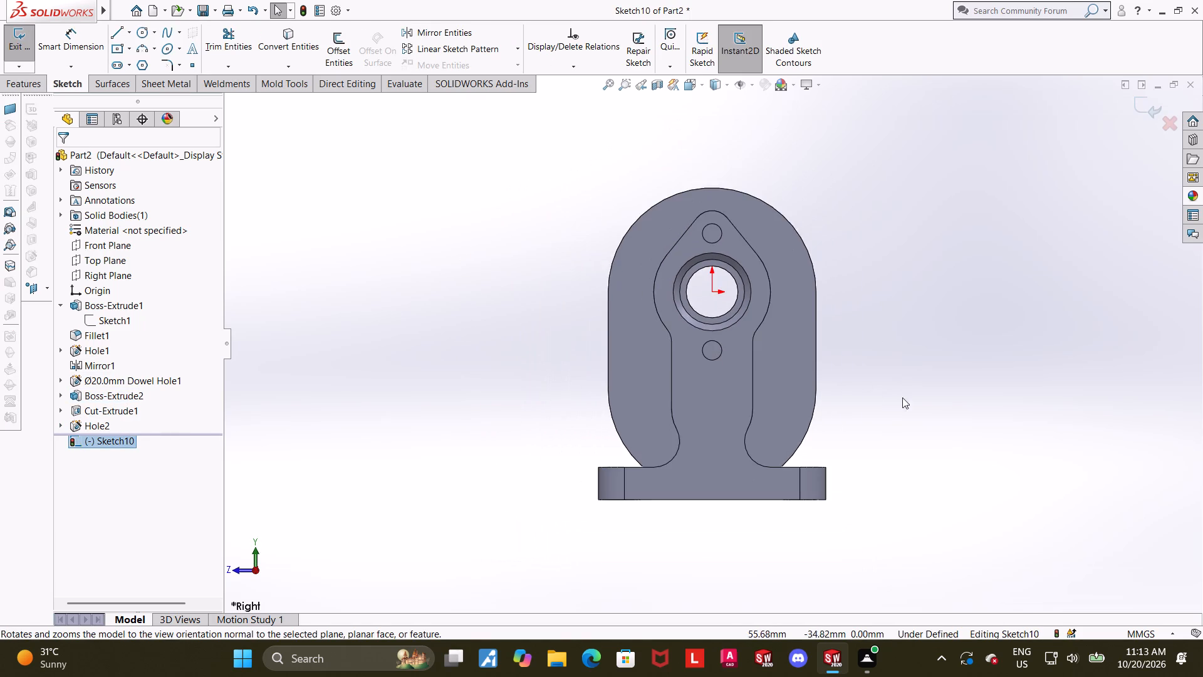
pyautogui.scroll(-1, 895, 375)
pyautogui.click(120, 61)
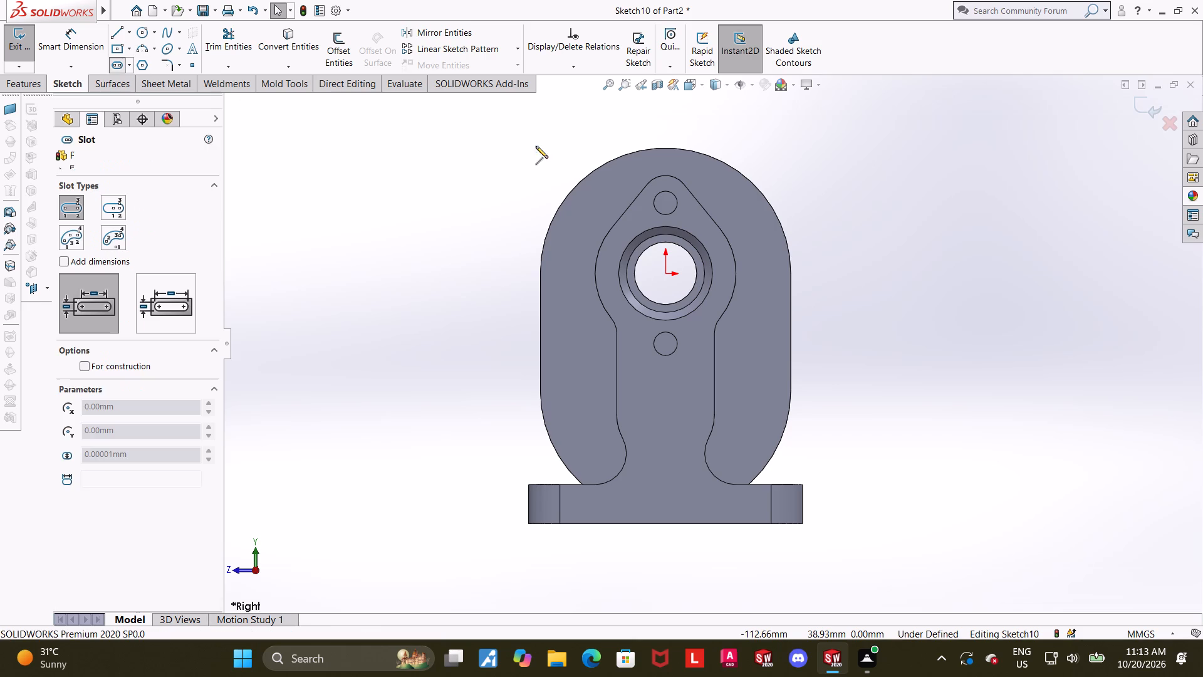
pyautogui.click(665, 274)
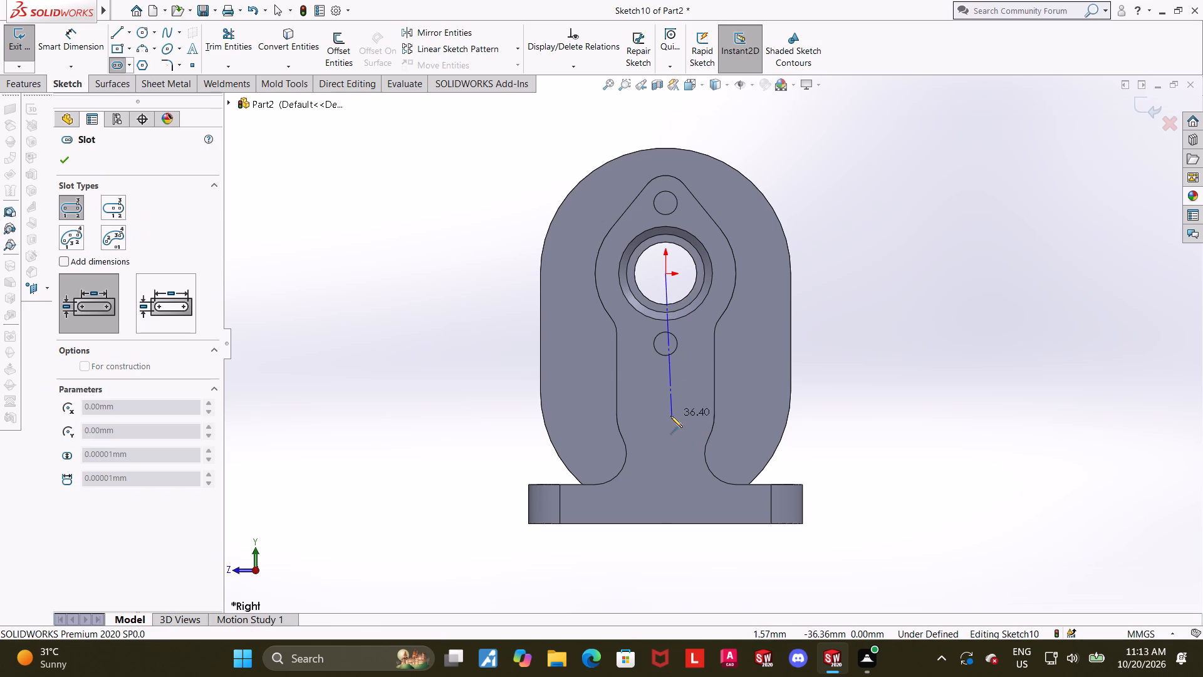
pyautogui.click(665, 414)
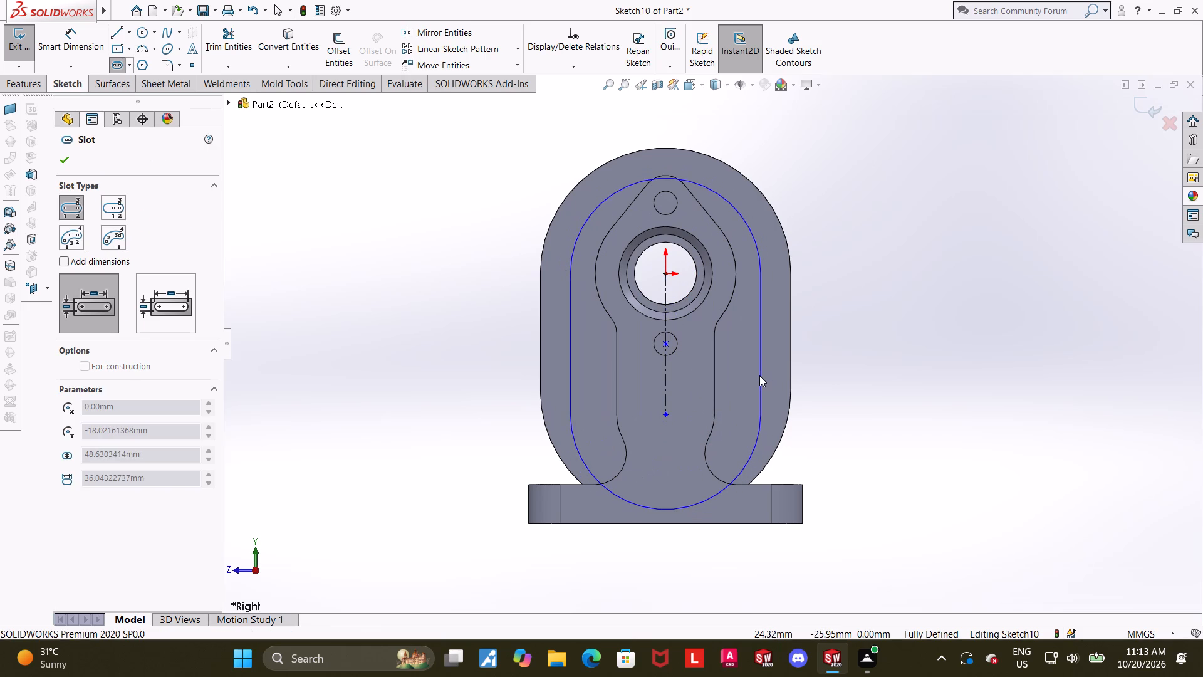
pyautogui.click(759, 375)
pyautogui.press('Escape')
pyautogui.press('Escape')
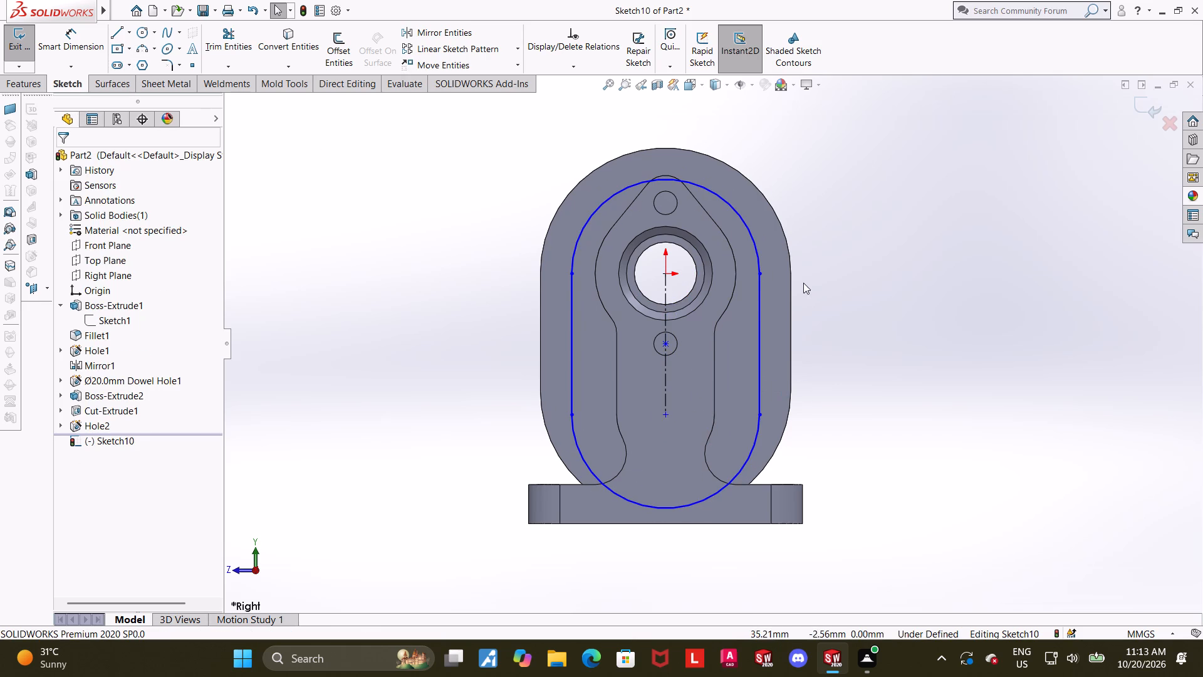
# Reshape the slot by moving its bottom arc upward, to about 25 mm between centers and about 53 mm wide.
pyautogui.scroll(1, 803, 283)
pyautogui.scroll(-2, 741, 223)
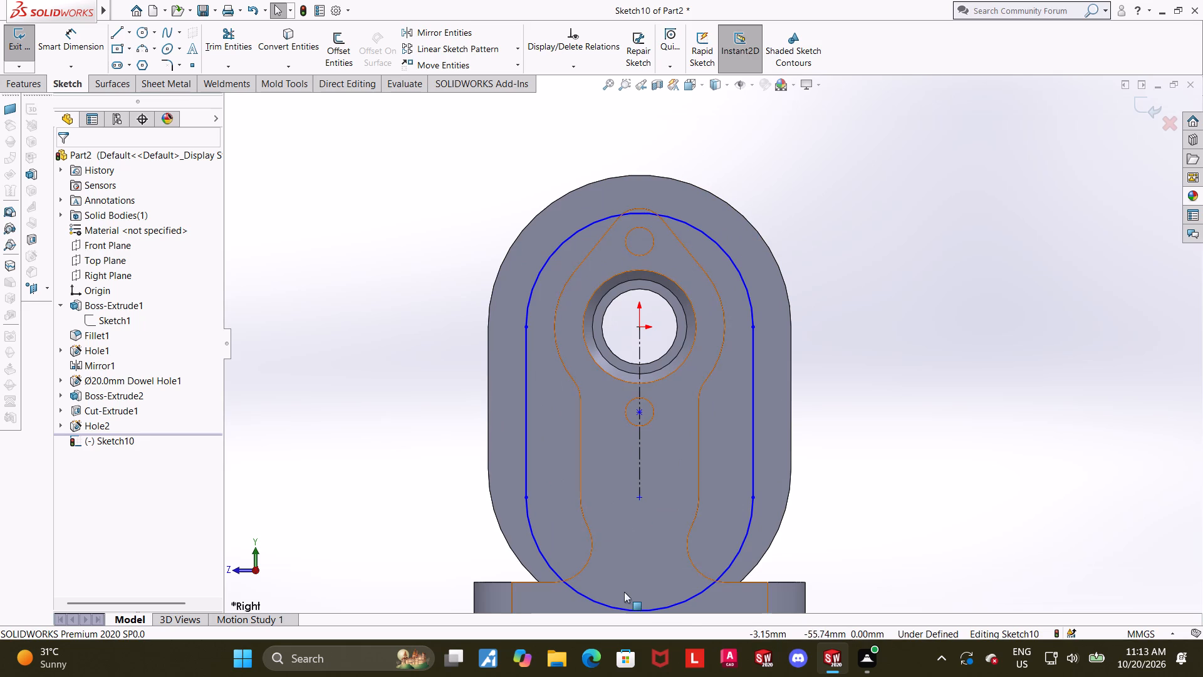
pyautogui.moveTo(625, 608); pyautogui.dragTo(624, 569)
pyautogui.click(917, 416)
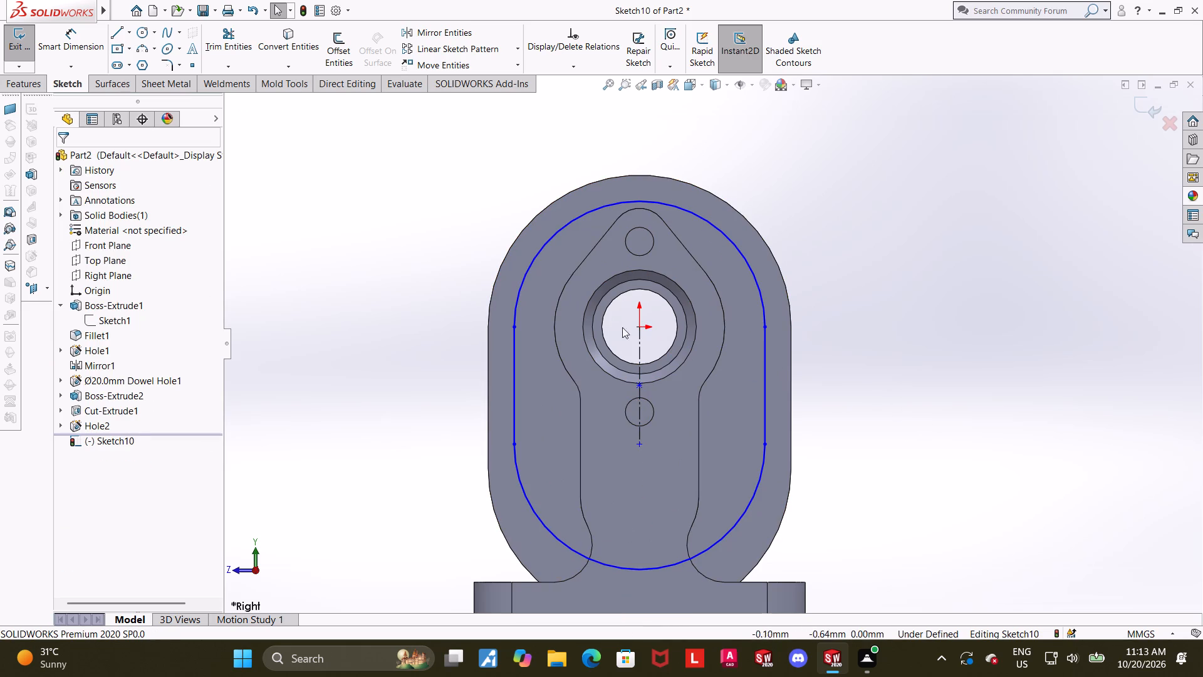
# Dimension the vertical distance from the origin to the slot's lower arc center as 36 mm.
pyautogui.click(60, 44)
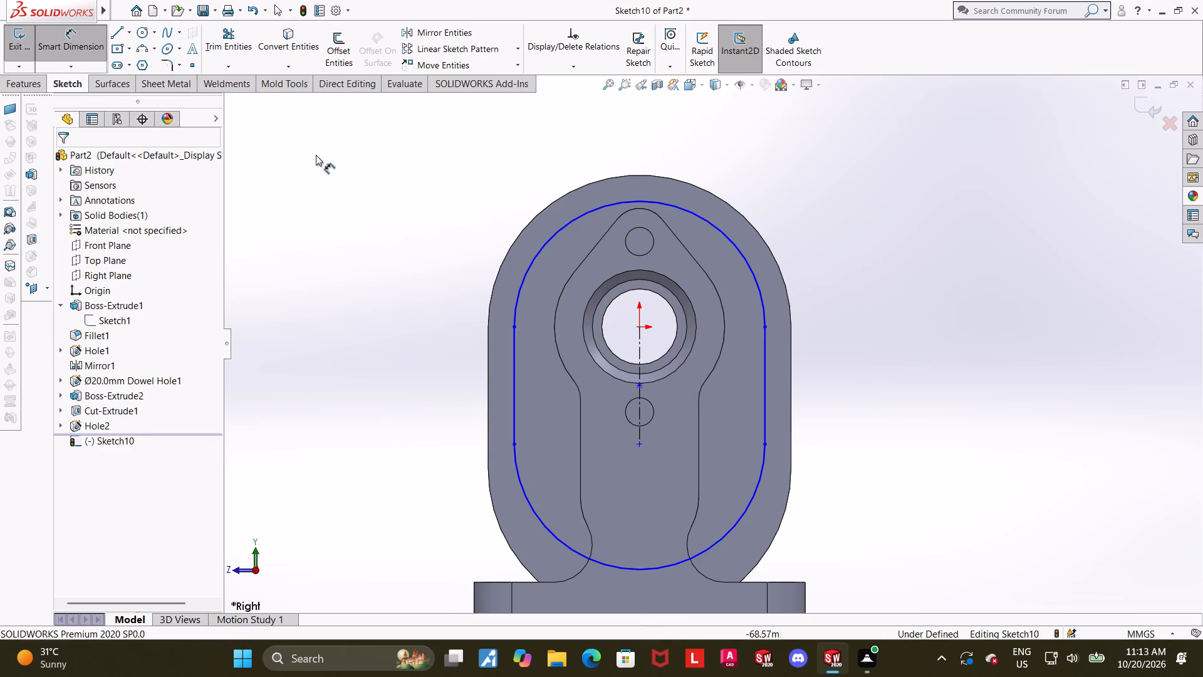
pyautogui.scroll(1, 377, 231)
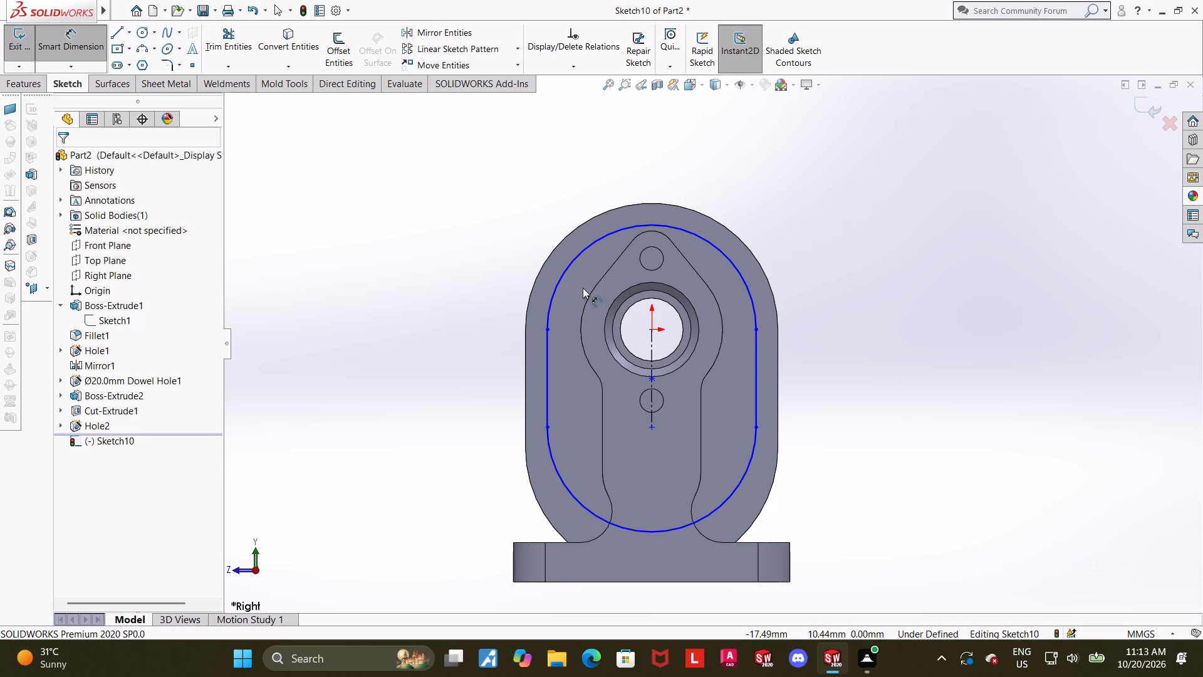
pyautogui.scroll(1, 616, 413)
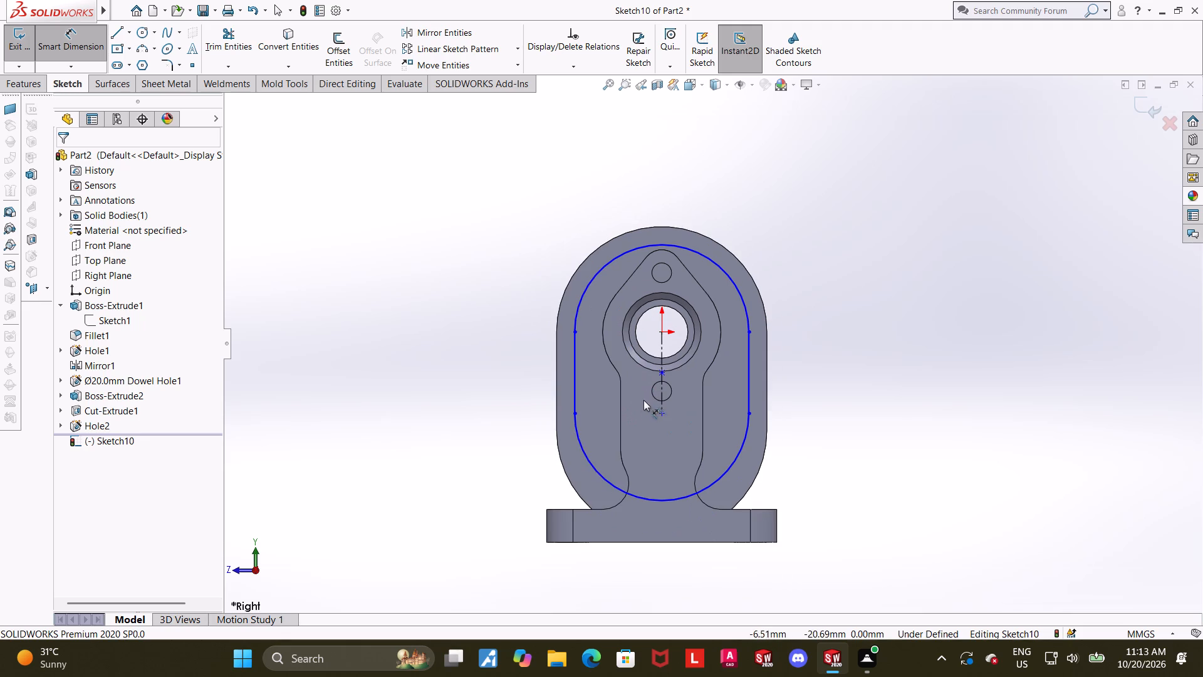
pyautogui.scroll(-3, 688, 428)
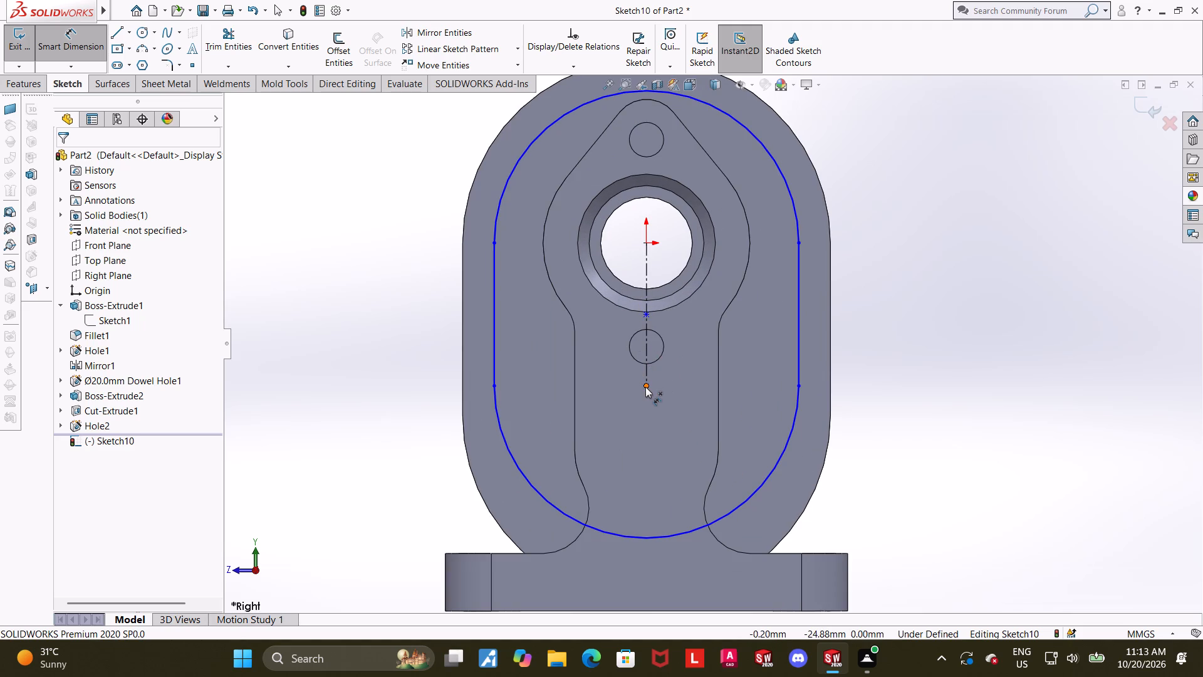
pyautogui.click(645, 387)
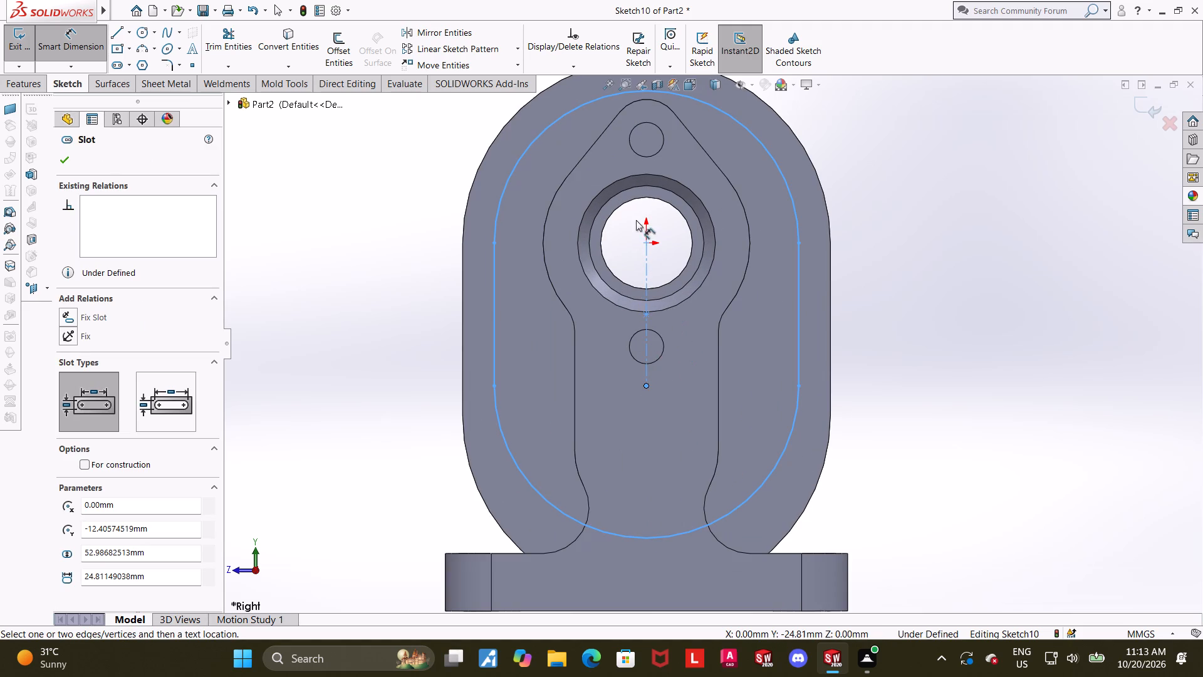
pyautogui.click(649, 246)
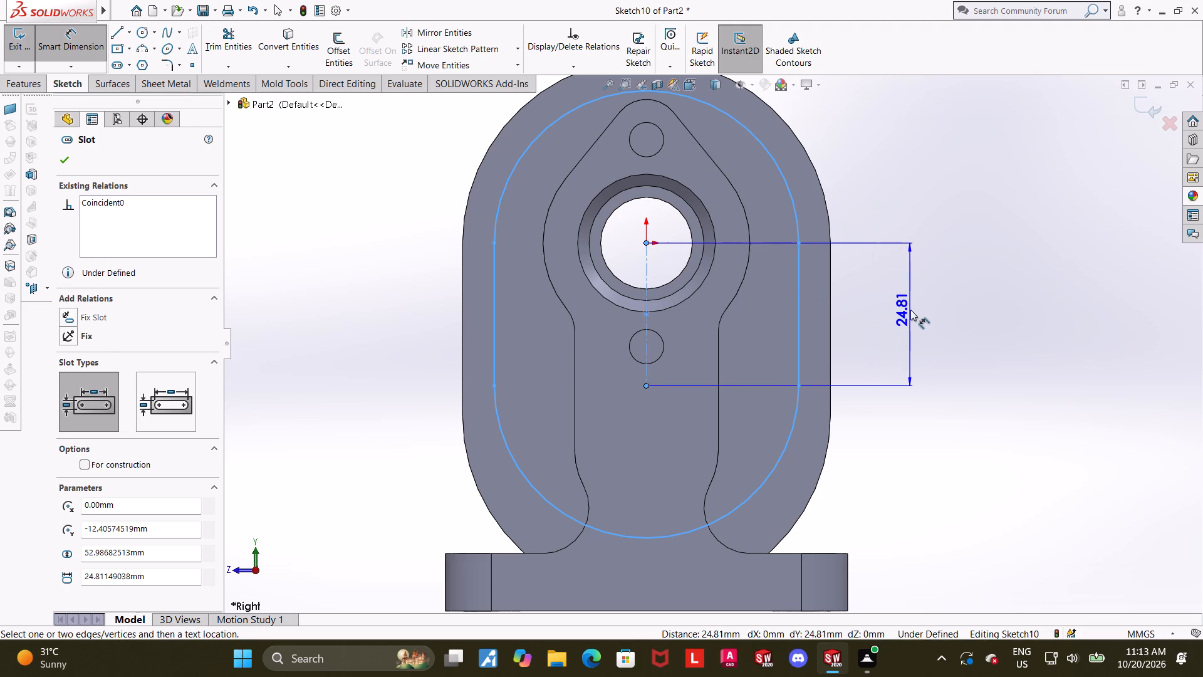
pyautogui.click(910, 310)
pyautogui.write('36')
pyautogui.press('Return')
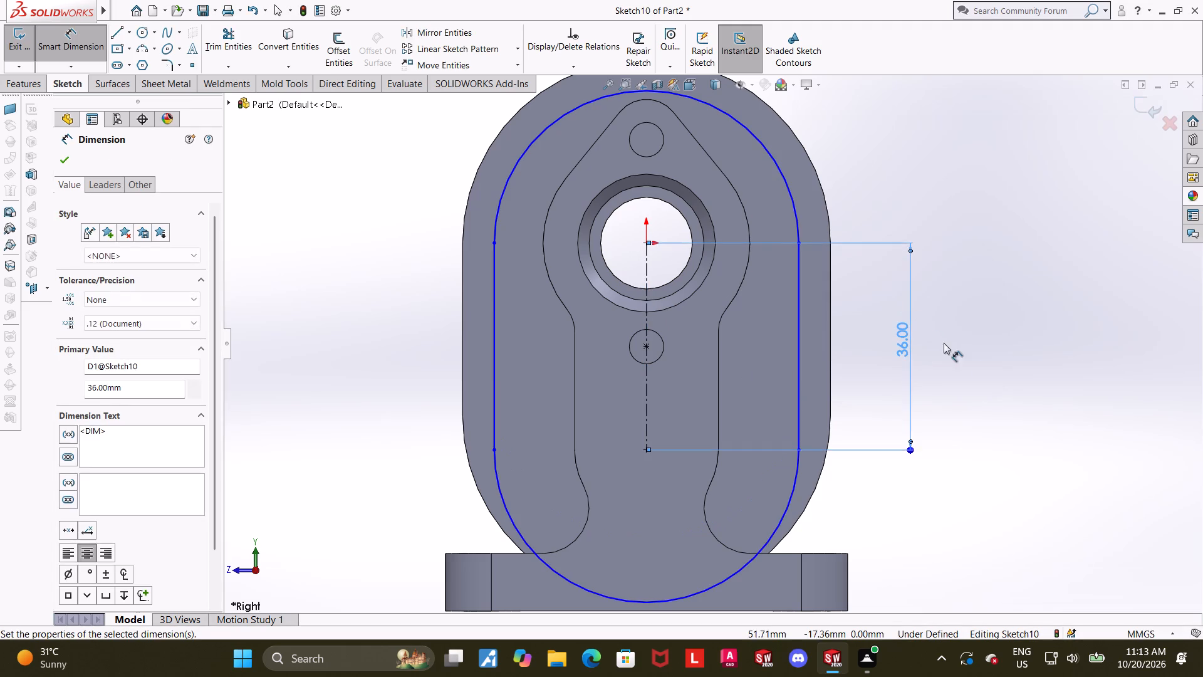
pyautogui.click(972, 364)
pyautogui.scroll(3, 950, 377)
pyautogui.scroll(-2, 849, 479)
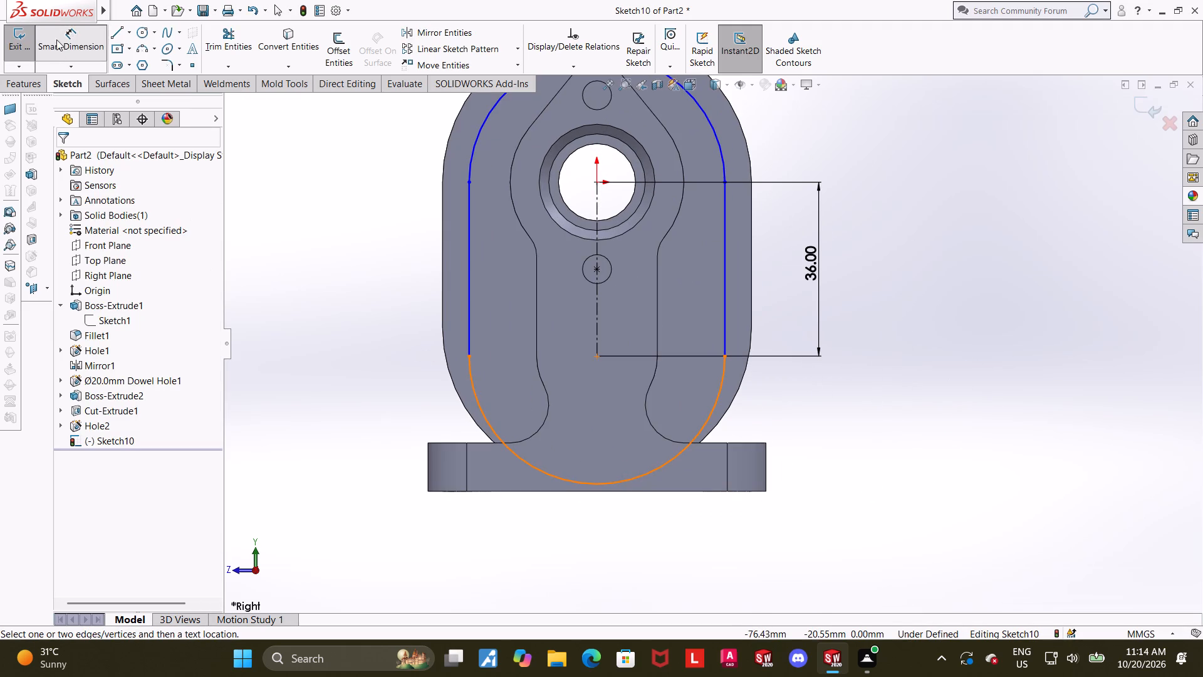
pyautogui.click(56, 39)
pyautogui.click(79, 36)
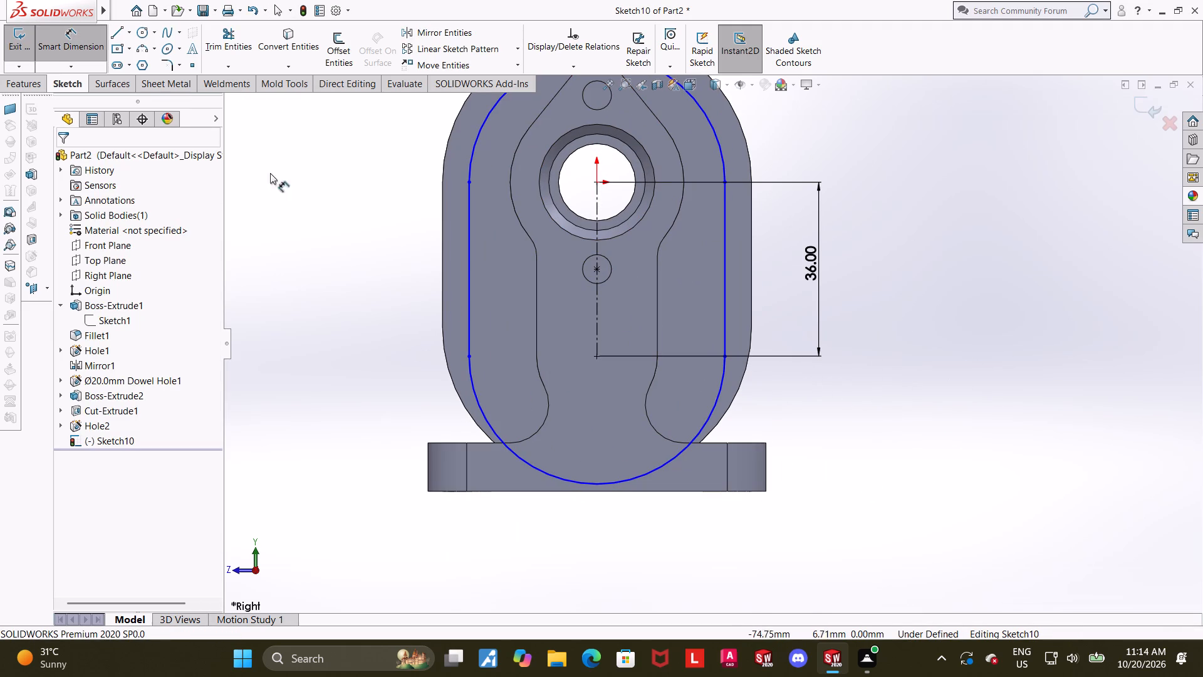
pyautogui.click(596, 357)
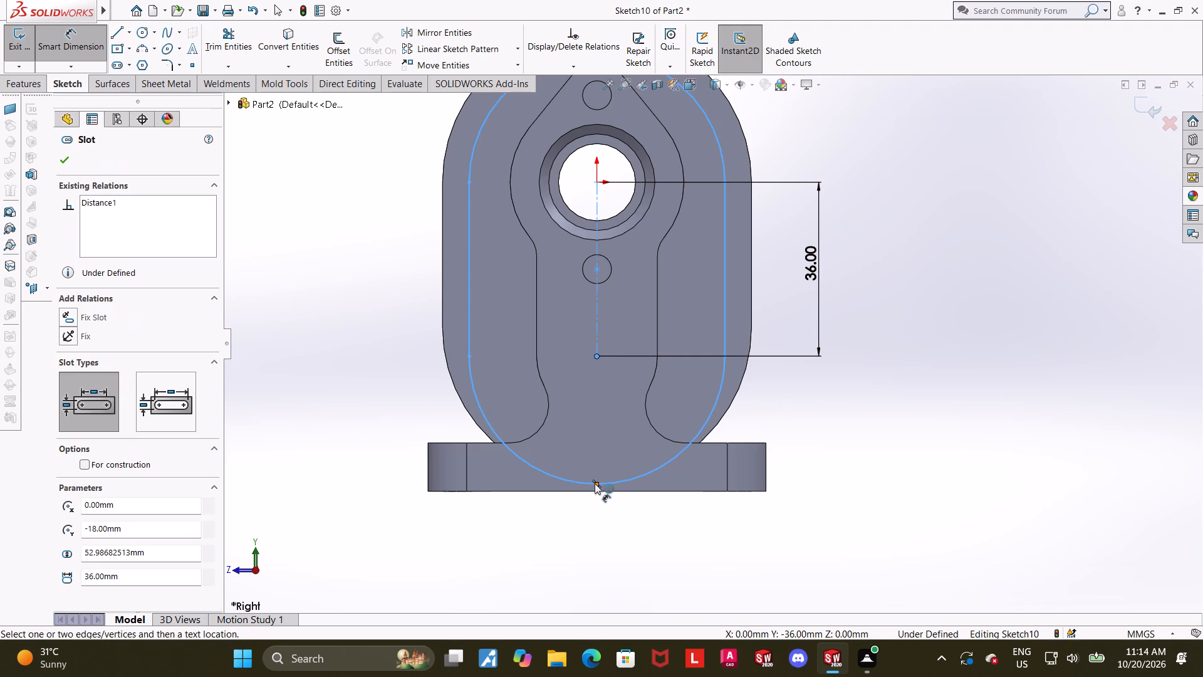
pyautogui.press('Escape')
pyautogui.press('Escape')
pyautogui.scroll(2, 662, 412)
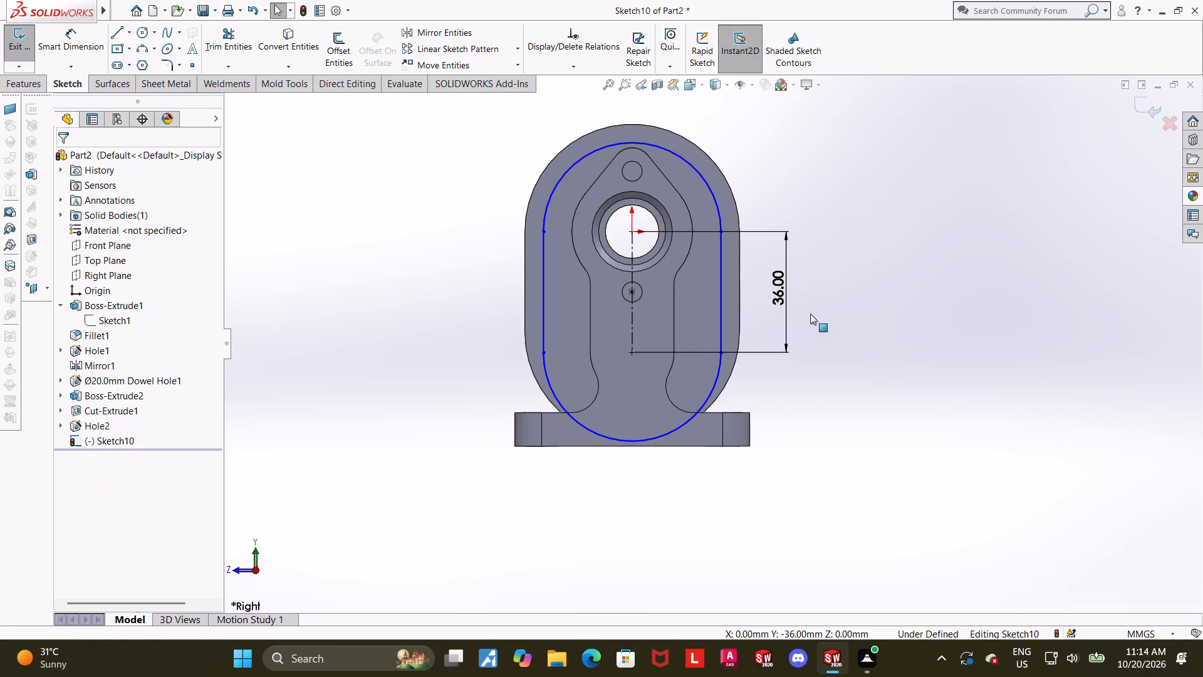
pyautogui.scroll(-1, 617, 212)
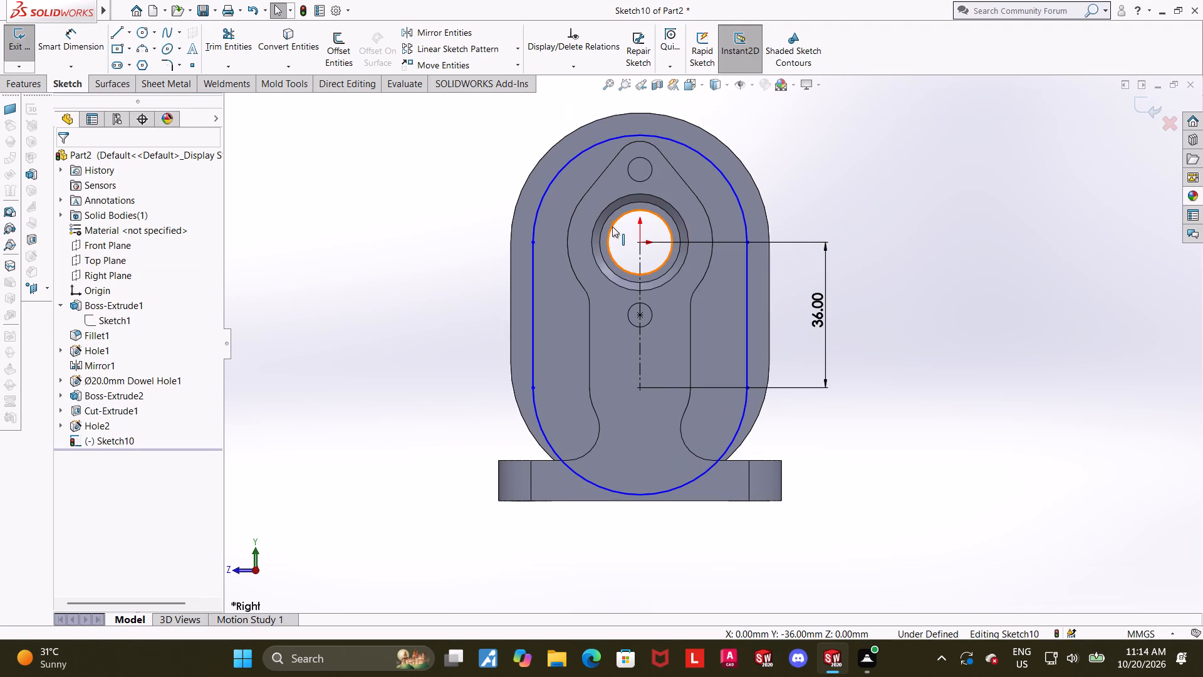
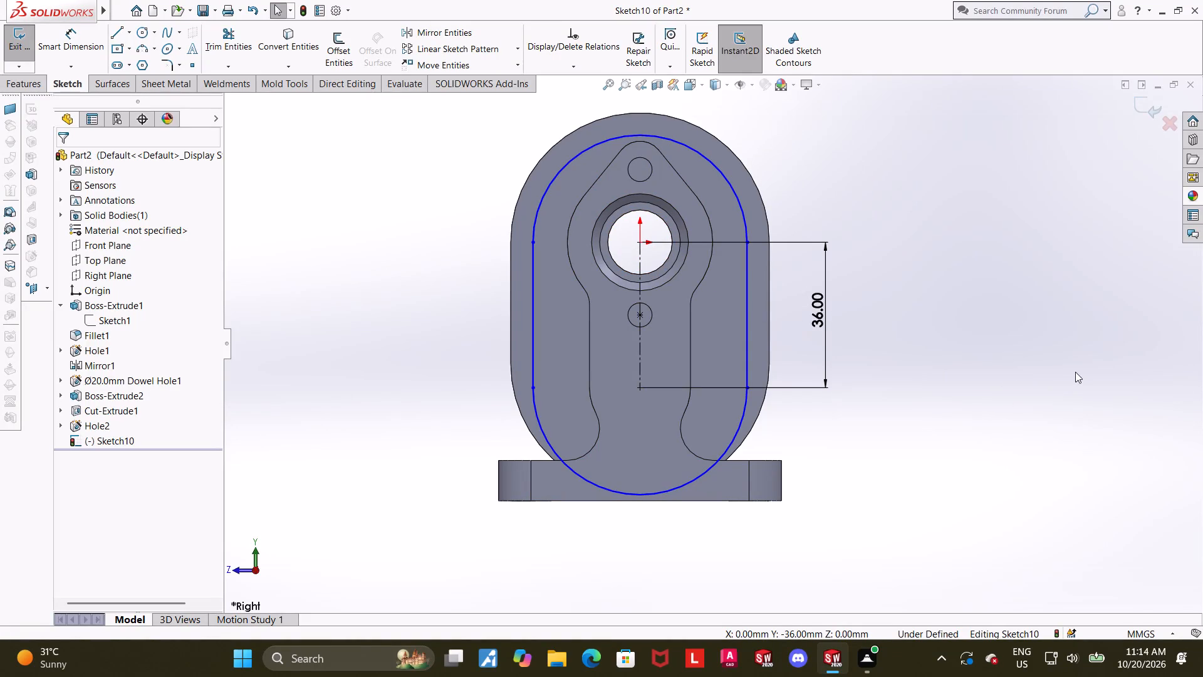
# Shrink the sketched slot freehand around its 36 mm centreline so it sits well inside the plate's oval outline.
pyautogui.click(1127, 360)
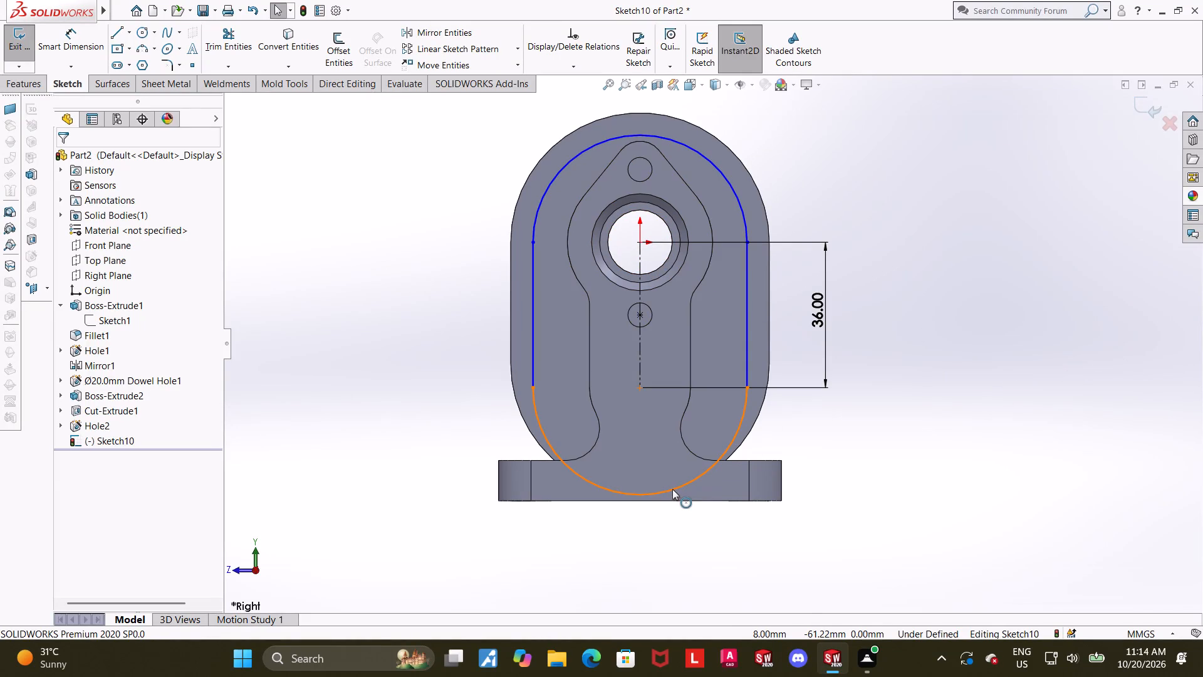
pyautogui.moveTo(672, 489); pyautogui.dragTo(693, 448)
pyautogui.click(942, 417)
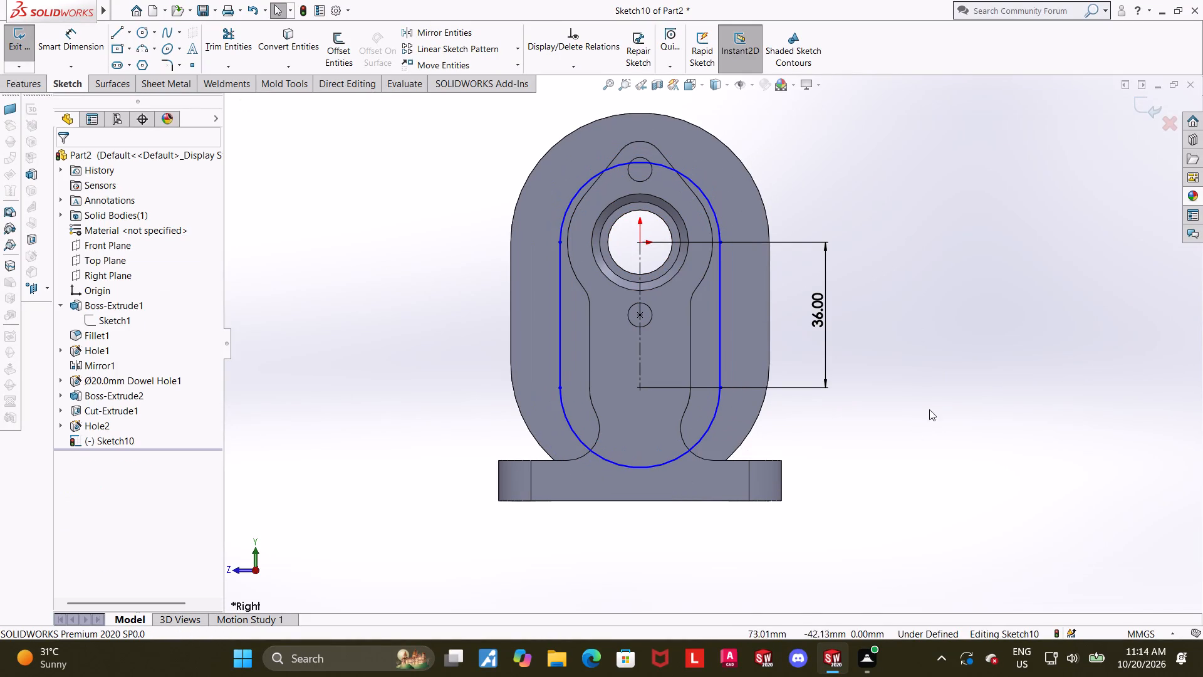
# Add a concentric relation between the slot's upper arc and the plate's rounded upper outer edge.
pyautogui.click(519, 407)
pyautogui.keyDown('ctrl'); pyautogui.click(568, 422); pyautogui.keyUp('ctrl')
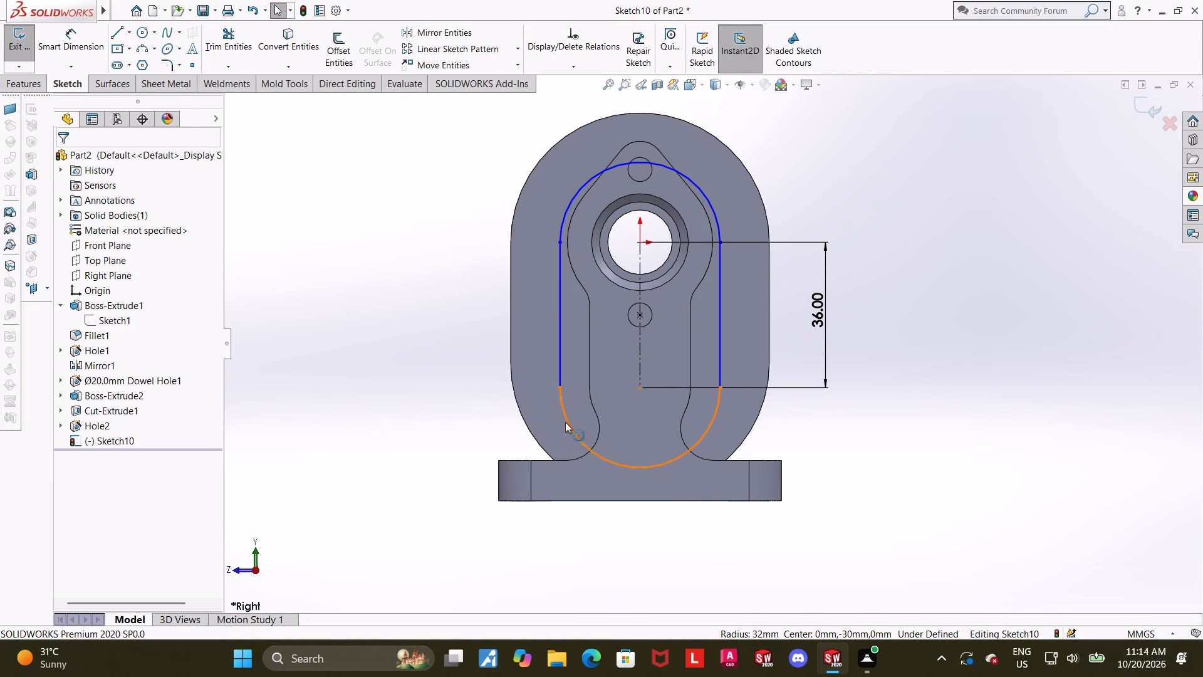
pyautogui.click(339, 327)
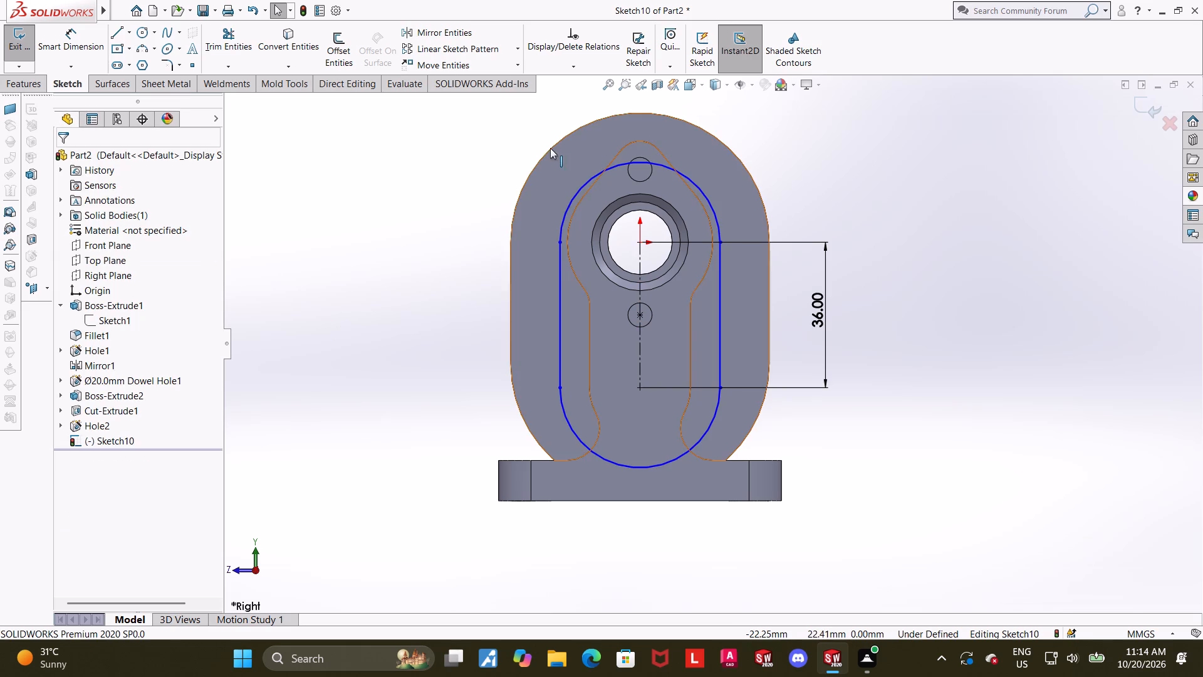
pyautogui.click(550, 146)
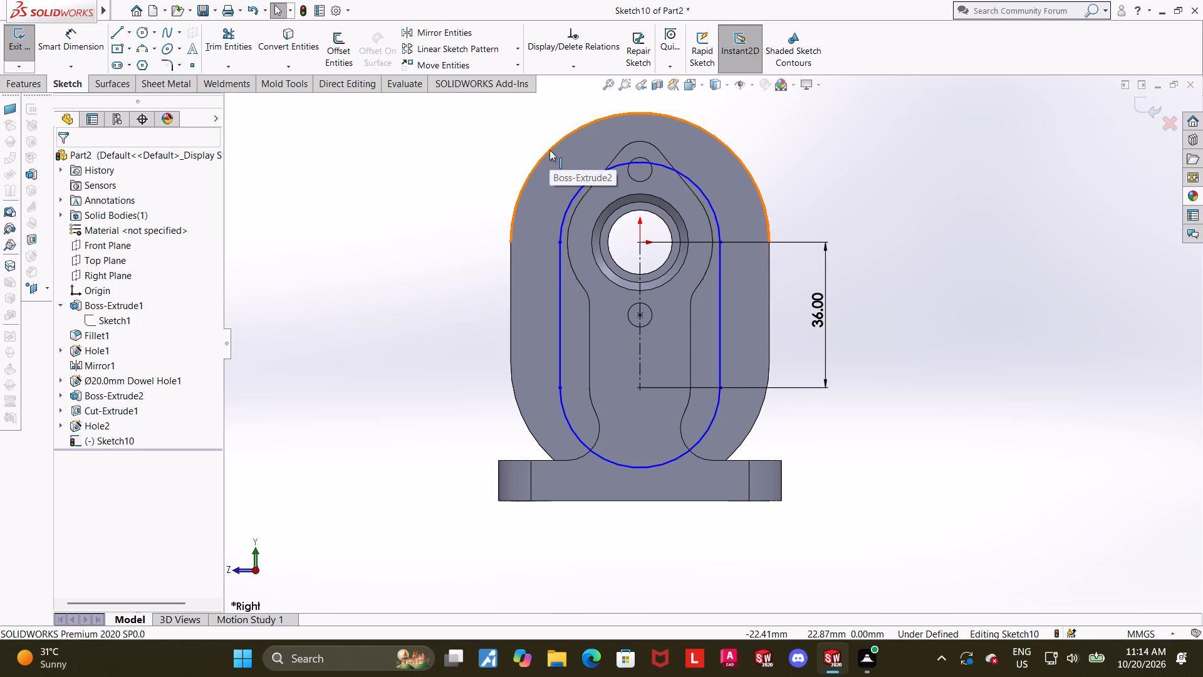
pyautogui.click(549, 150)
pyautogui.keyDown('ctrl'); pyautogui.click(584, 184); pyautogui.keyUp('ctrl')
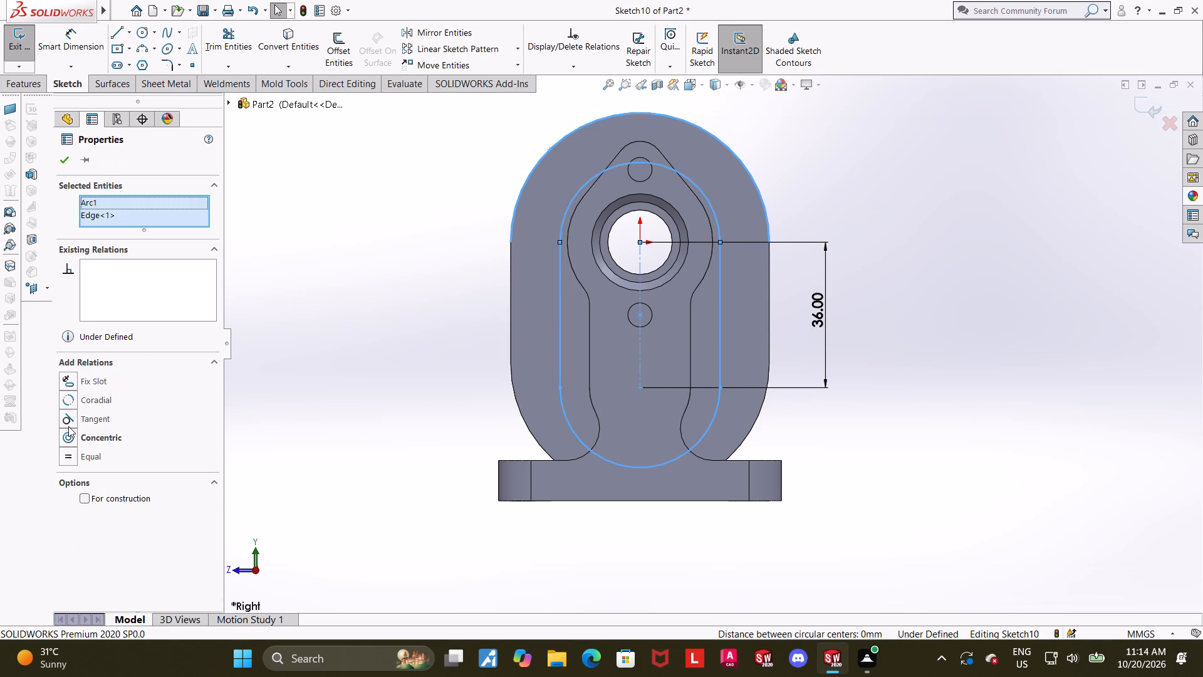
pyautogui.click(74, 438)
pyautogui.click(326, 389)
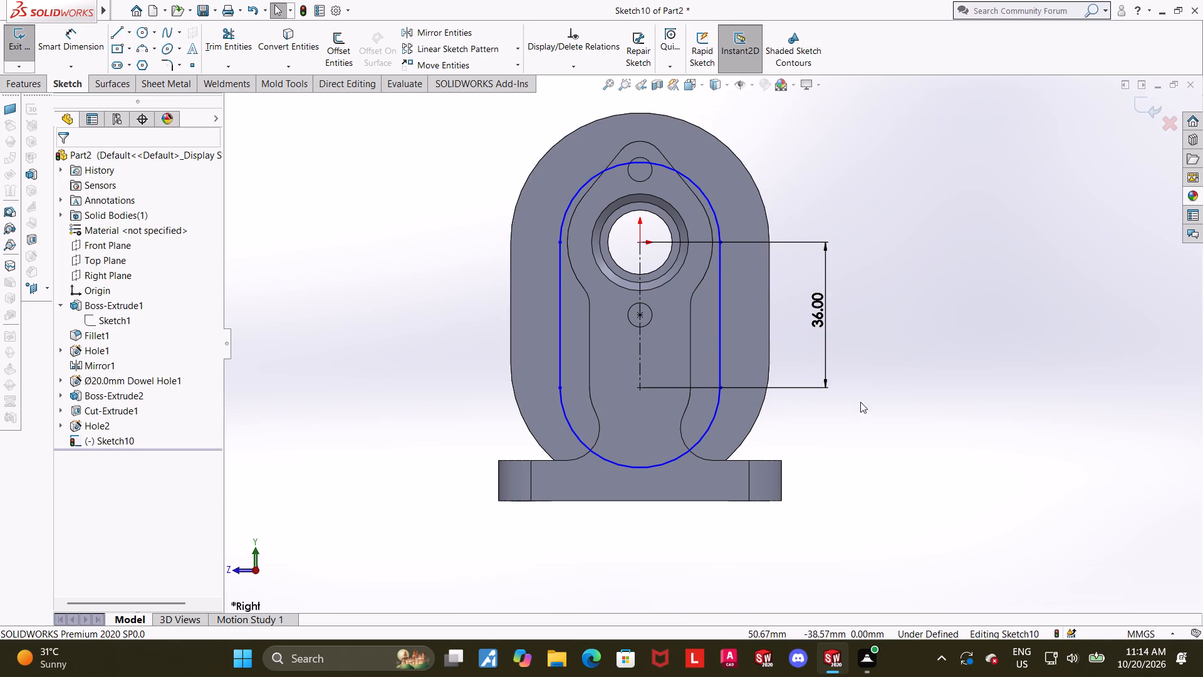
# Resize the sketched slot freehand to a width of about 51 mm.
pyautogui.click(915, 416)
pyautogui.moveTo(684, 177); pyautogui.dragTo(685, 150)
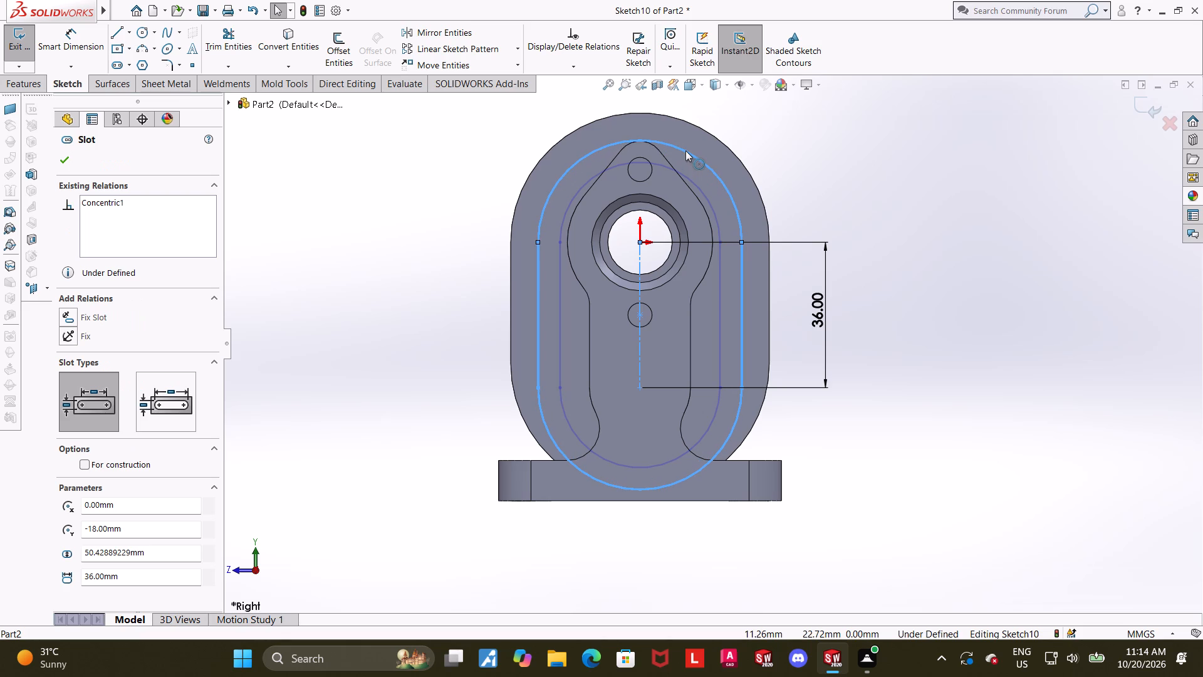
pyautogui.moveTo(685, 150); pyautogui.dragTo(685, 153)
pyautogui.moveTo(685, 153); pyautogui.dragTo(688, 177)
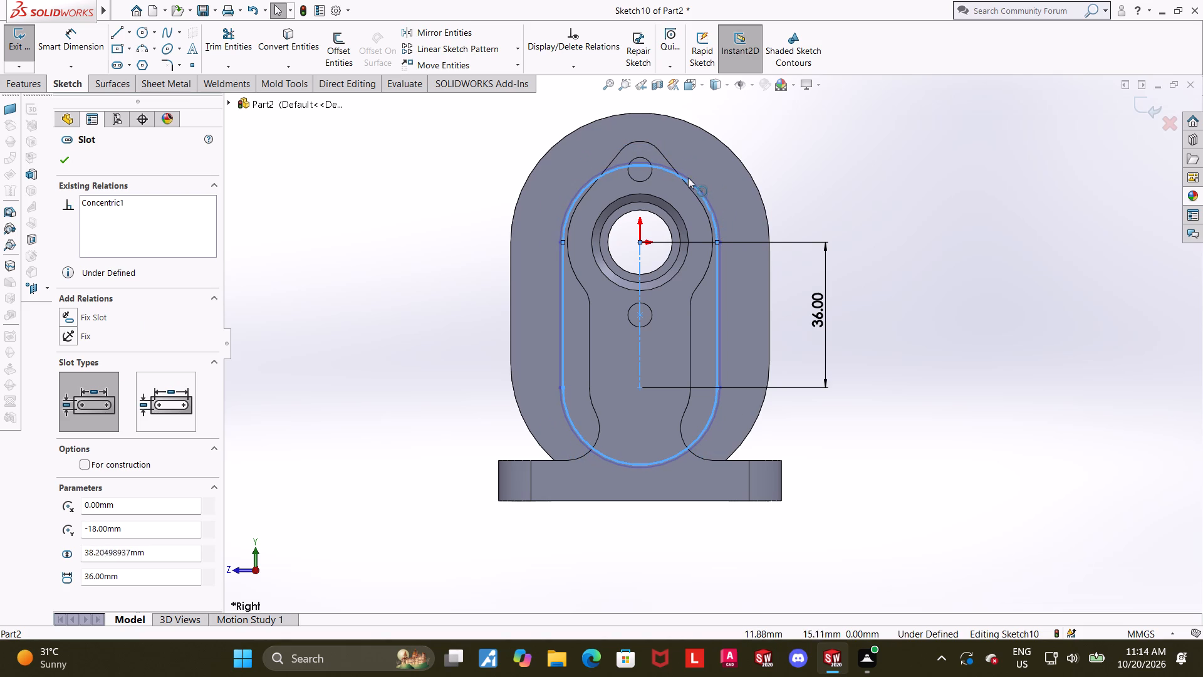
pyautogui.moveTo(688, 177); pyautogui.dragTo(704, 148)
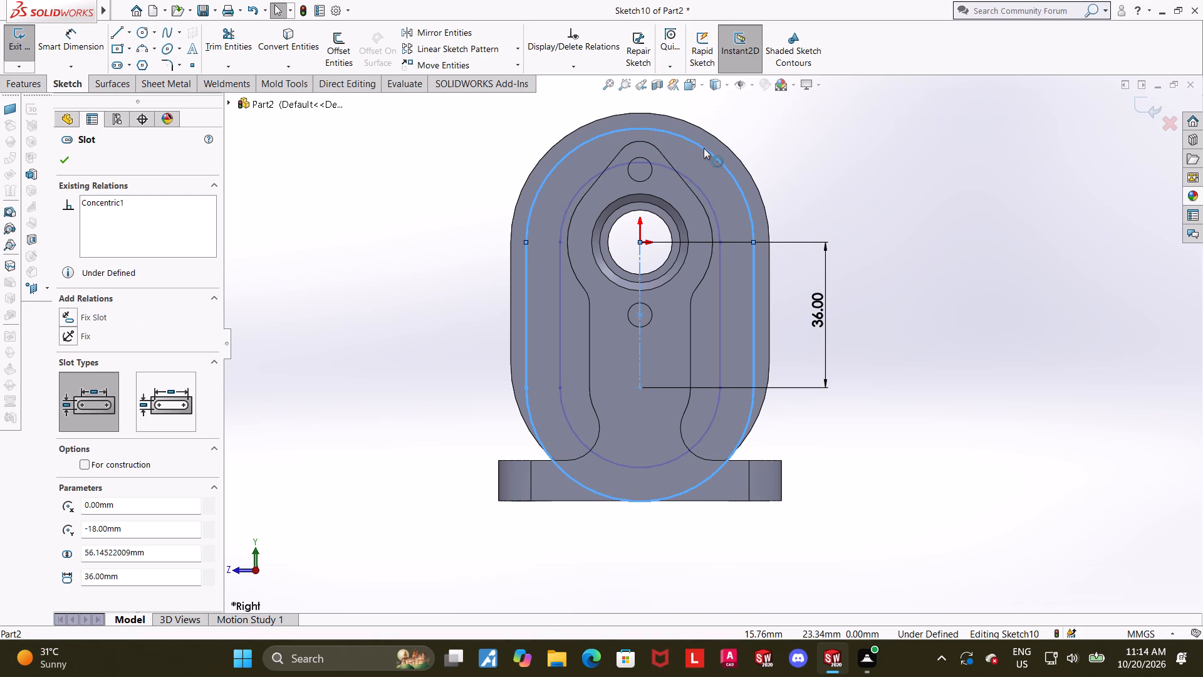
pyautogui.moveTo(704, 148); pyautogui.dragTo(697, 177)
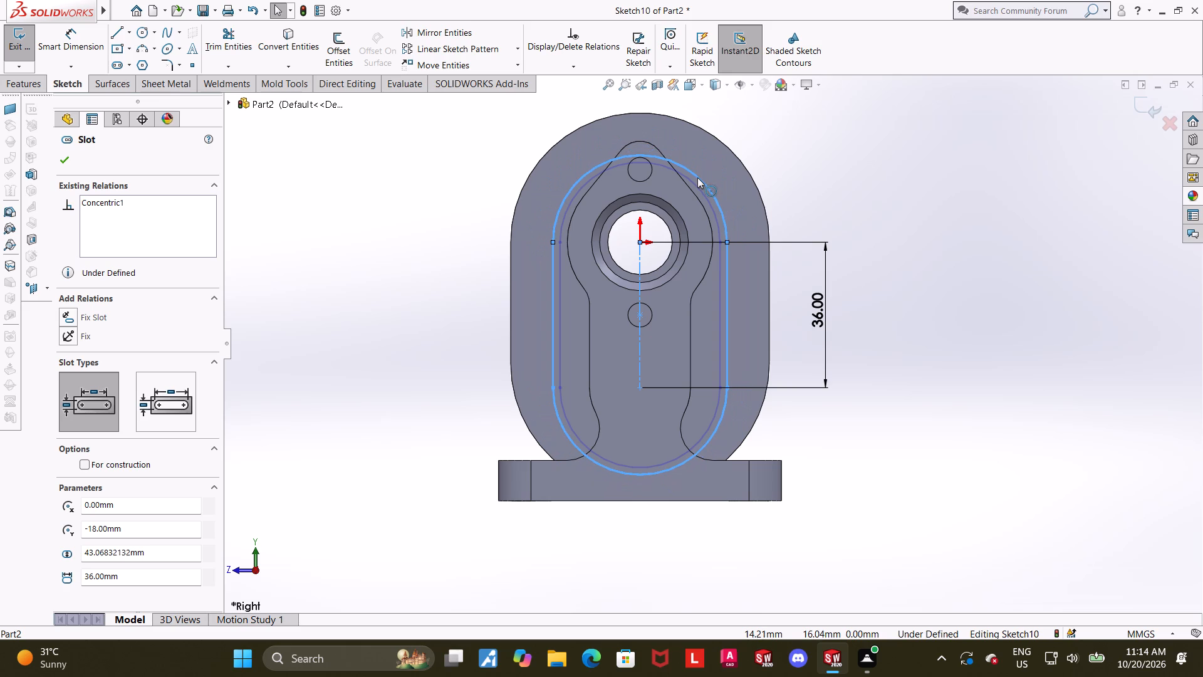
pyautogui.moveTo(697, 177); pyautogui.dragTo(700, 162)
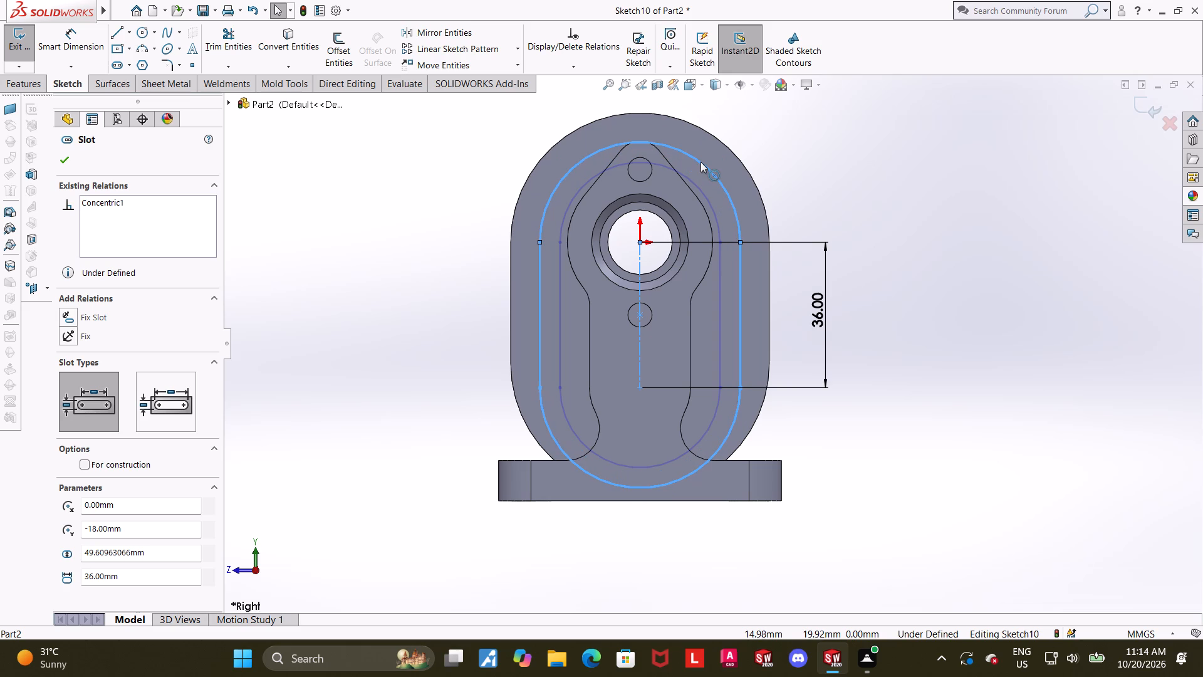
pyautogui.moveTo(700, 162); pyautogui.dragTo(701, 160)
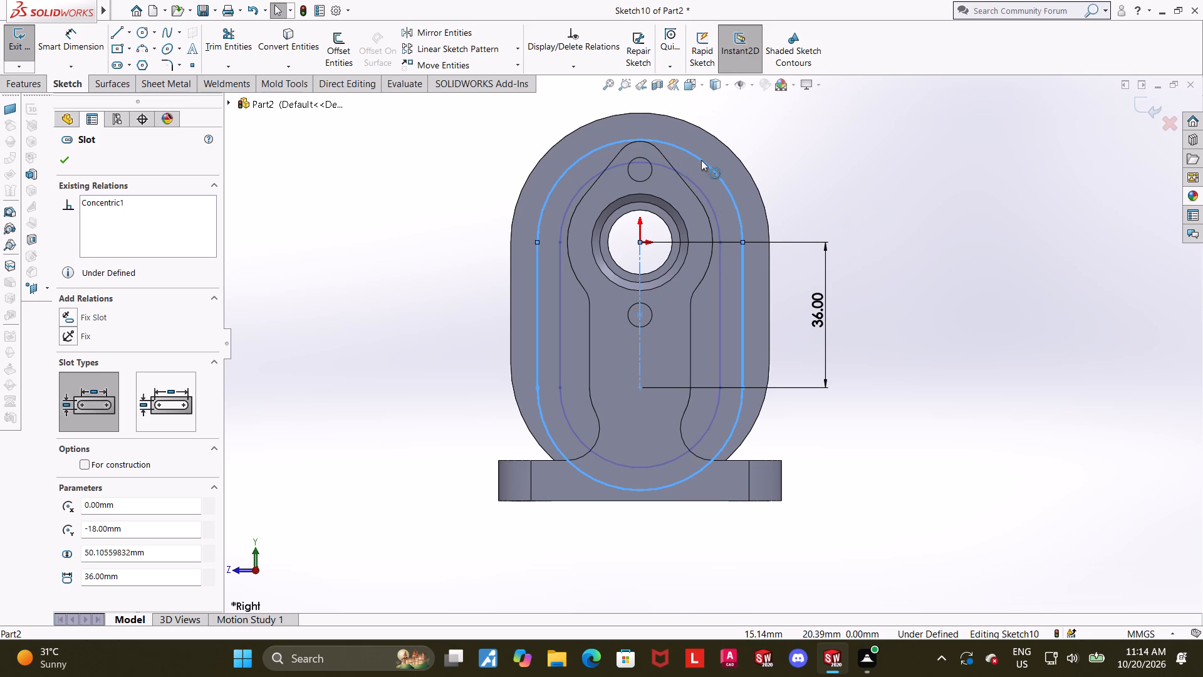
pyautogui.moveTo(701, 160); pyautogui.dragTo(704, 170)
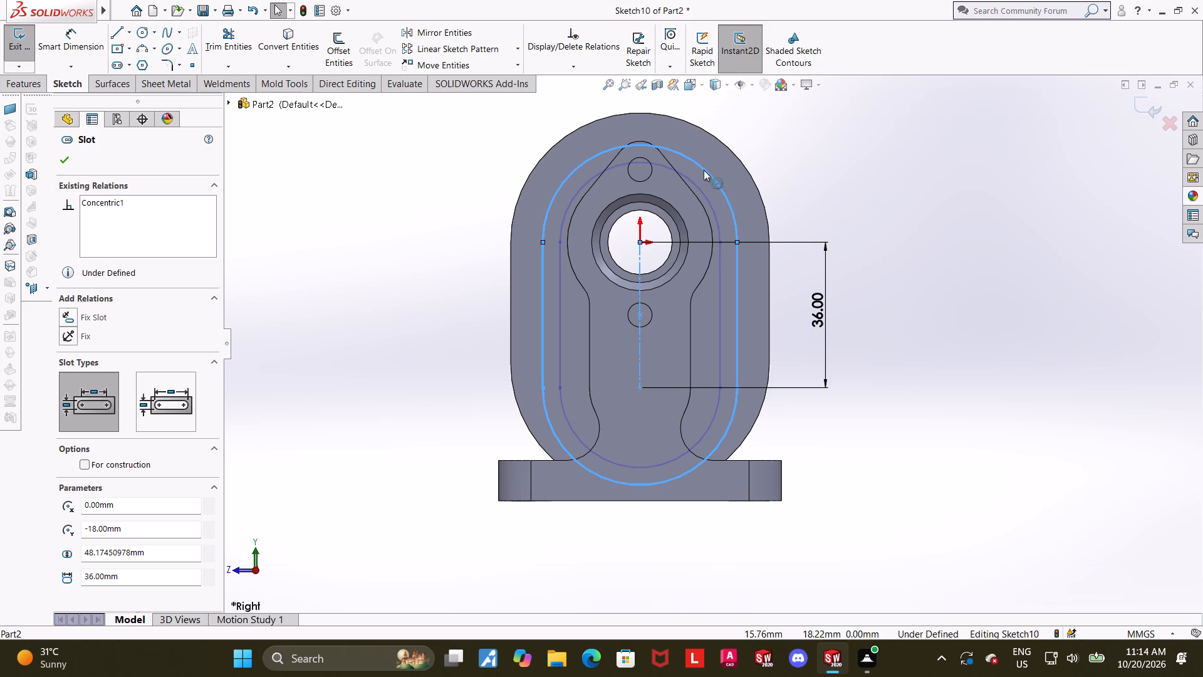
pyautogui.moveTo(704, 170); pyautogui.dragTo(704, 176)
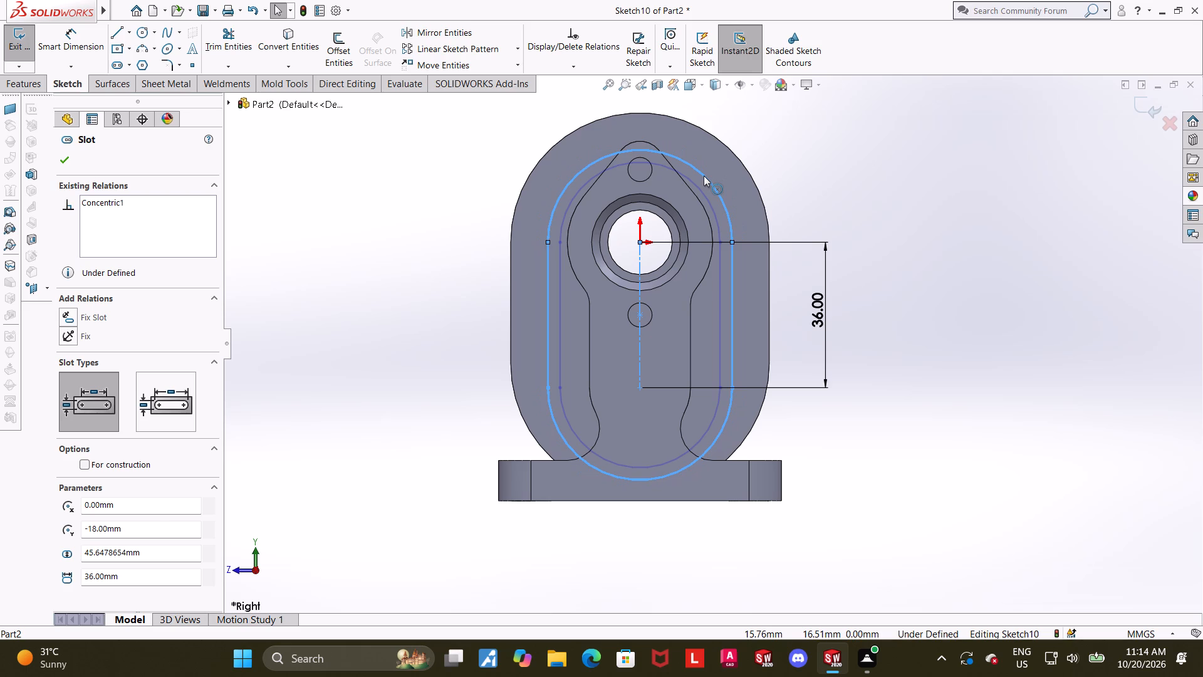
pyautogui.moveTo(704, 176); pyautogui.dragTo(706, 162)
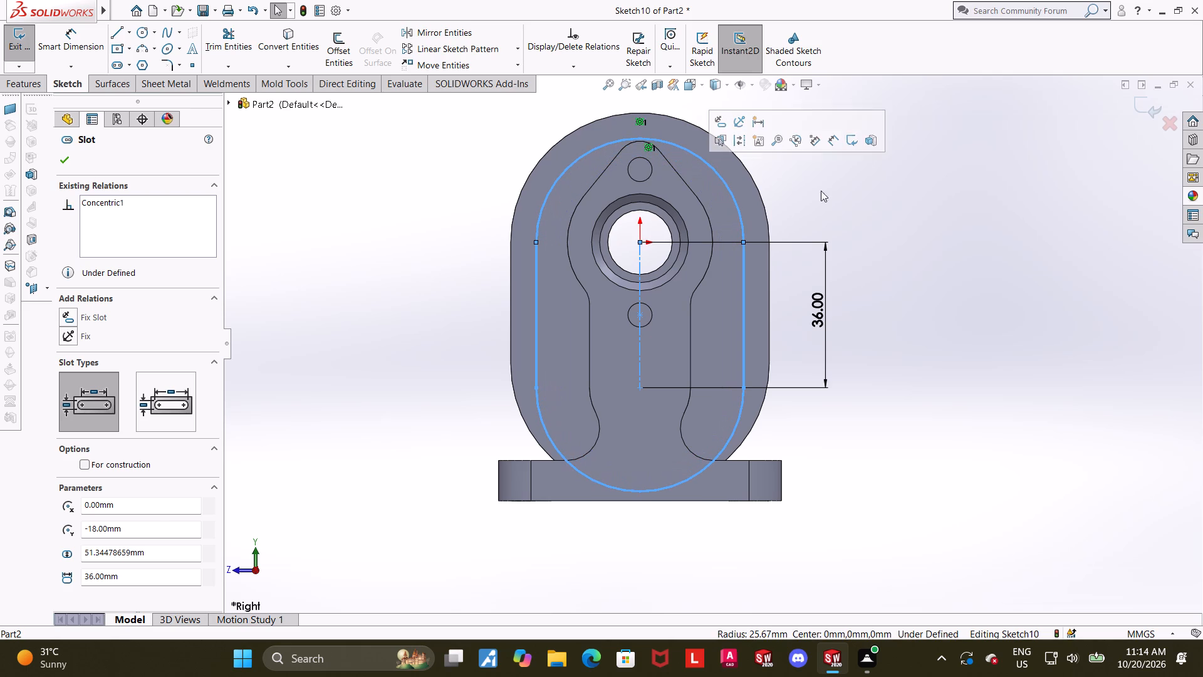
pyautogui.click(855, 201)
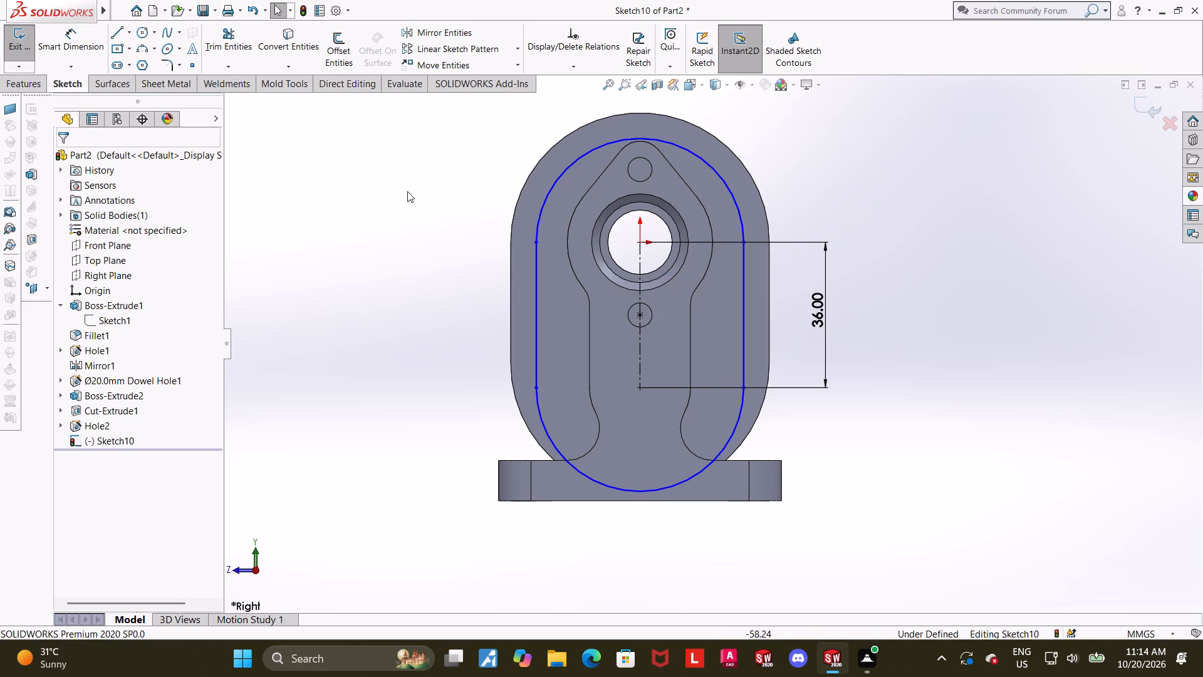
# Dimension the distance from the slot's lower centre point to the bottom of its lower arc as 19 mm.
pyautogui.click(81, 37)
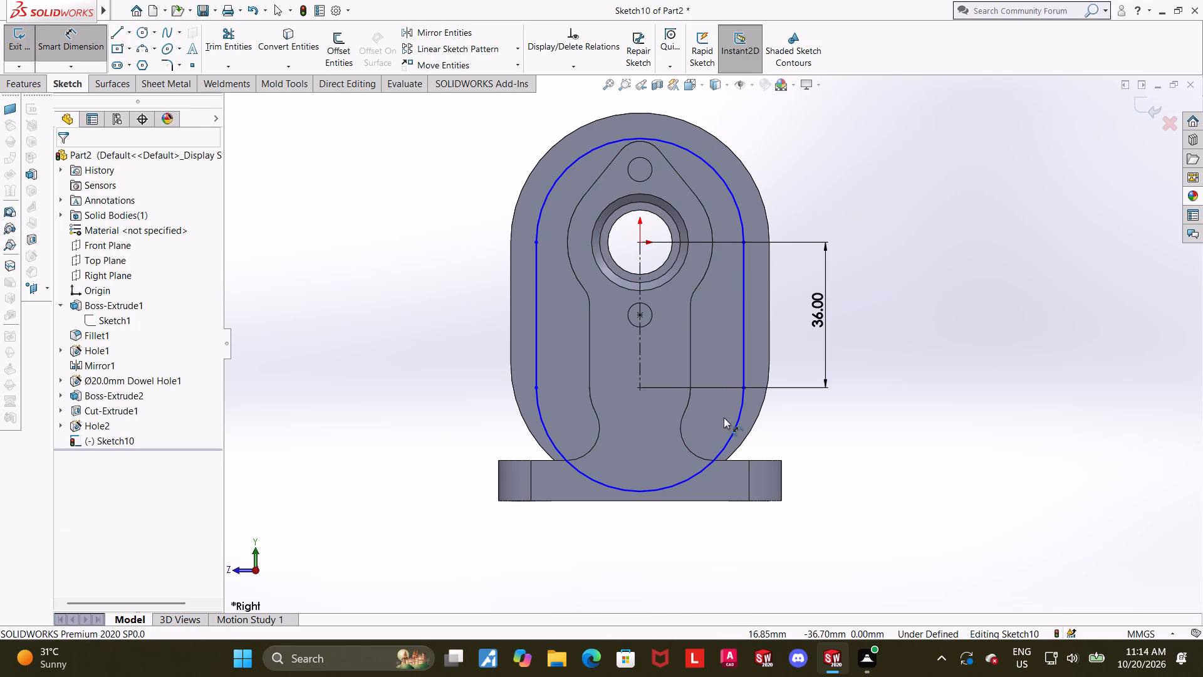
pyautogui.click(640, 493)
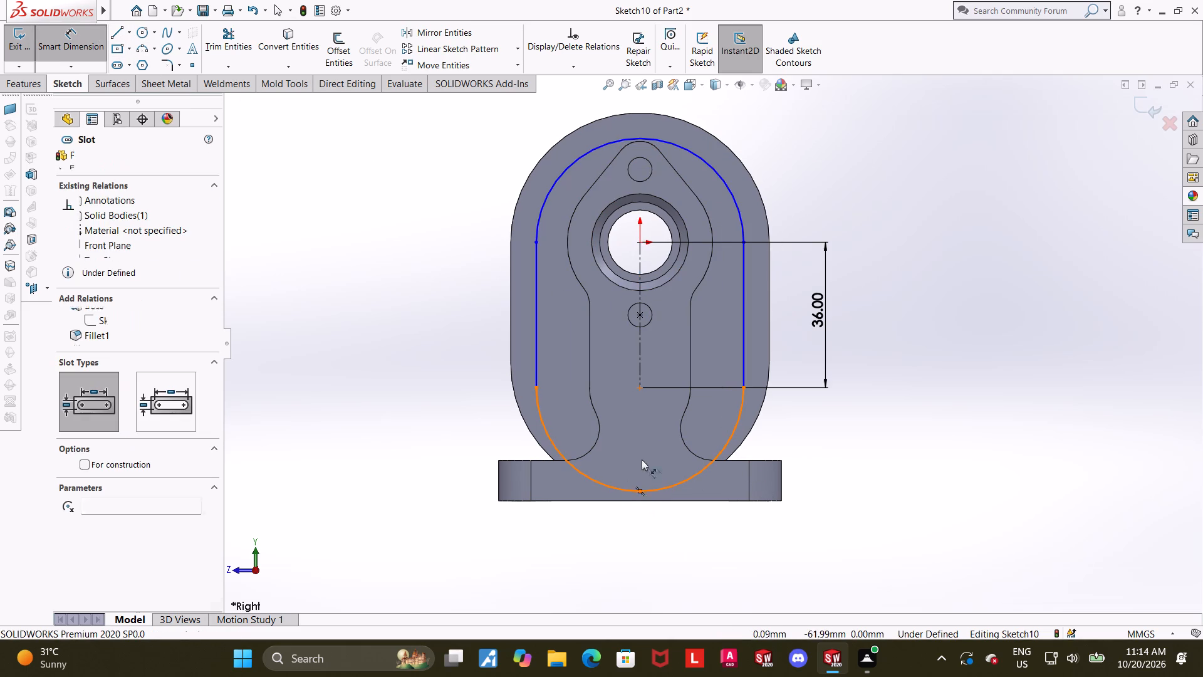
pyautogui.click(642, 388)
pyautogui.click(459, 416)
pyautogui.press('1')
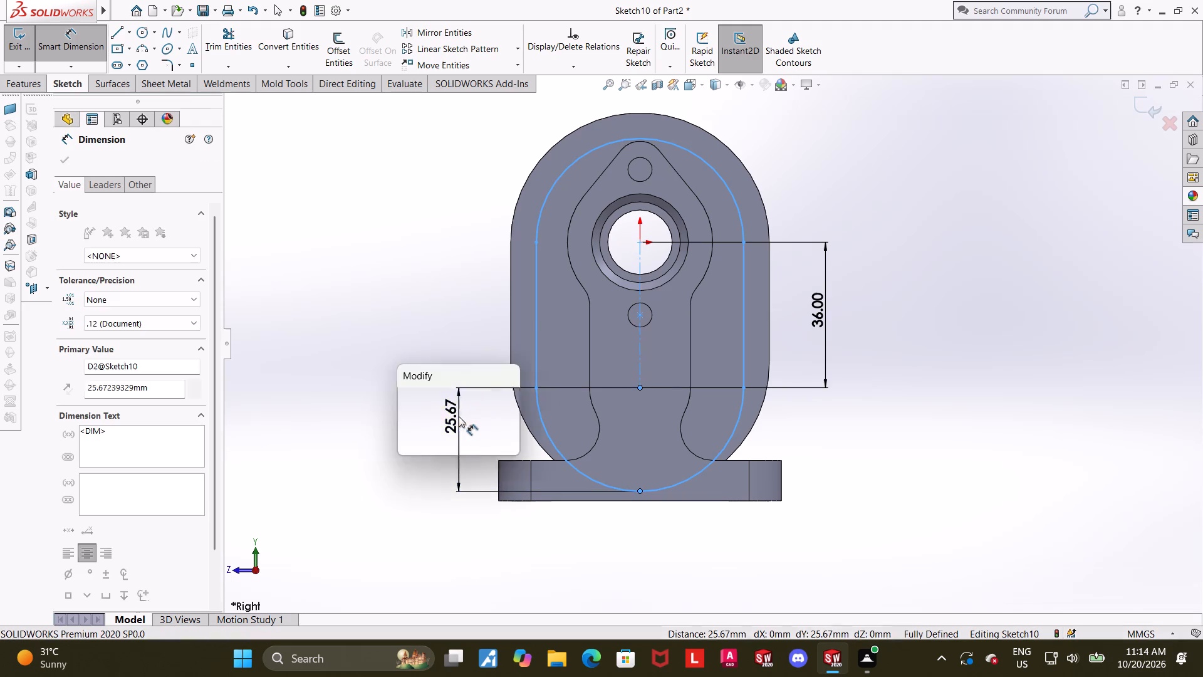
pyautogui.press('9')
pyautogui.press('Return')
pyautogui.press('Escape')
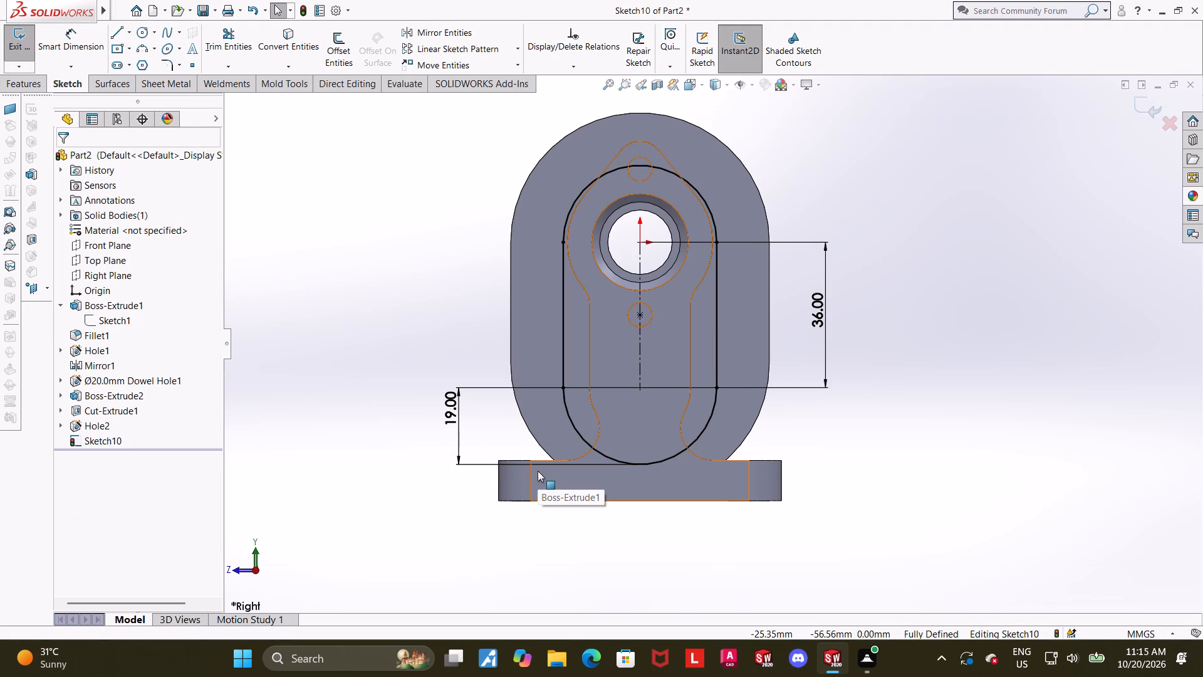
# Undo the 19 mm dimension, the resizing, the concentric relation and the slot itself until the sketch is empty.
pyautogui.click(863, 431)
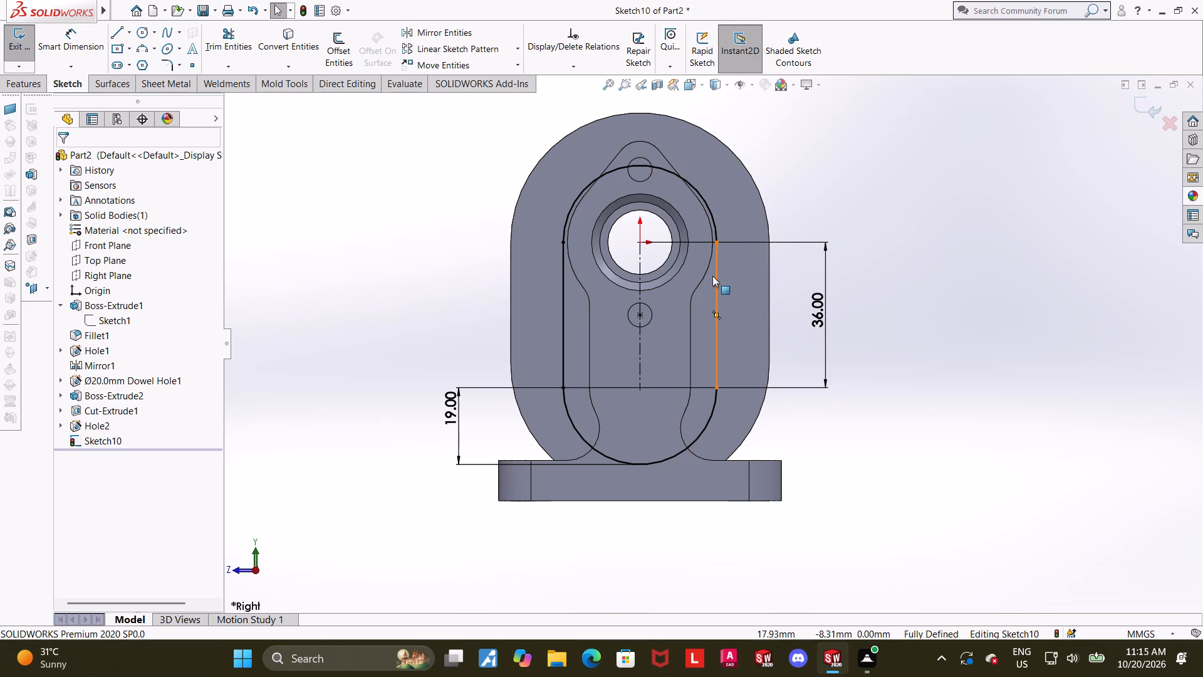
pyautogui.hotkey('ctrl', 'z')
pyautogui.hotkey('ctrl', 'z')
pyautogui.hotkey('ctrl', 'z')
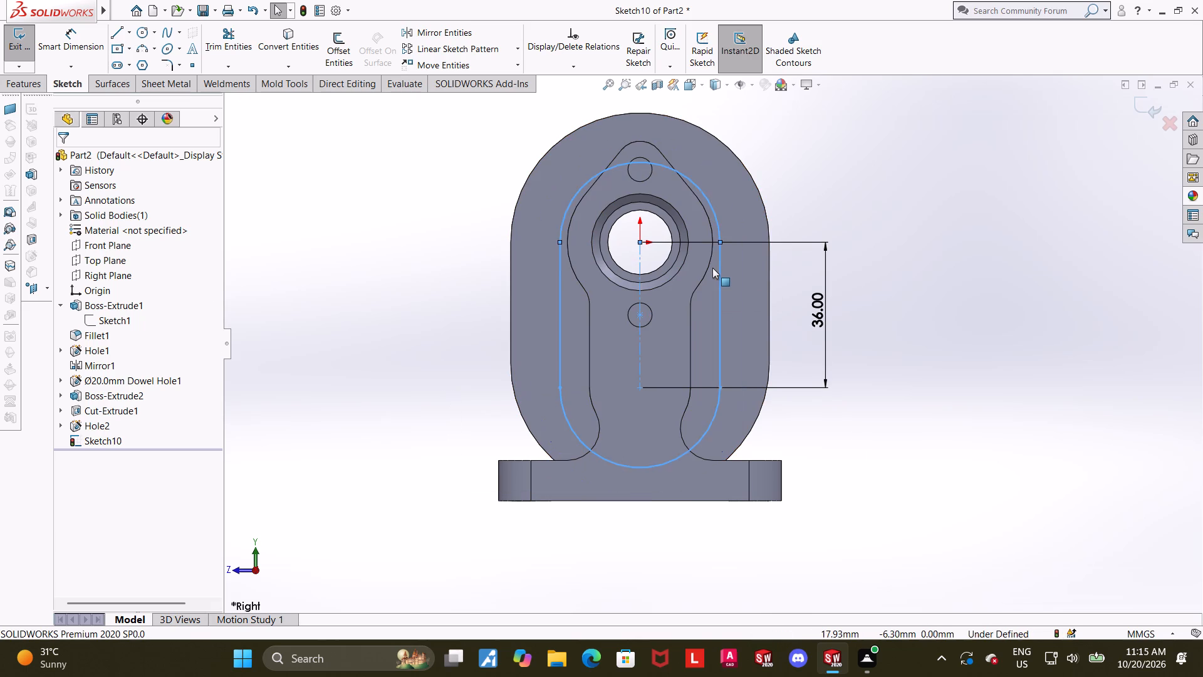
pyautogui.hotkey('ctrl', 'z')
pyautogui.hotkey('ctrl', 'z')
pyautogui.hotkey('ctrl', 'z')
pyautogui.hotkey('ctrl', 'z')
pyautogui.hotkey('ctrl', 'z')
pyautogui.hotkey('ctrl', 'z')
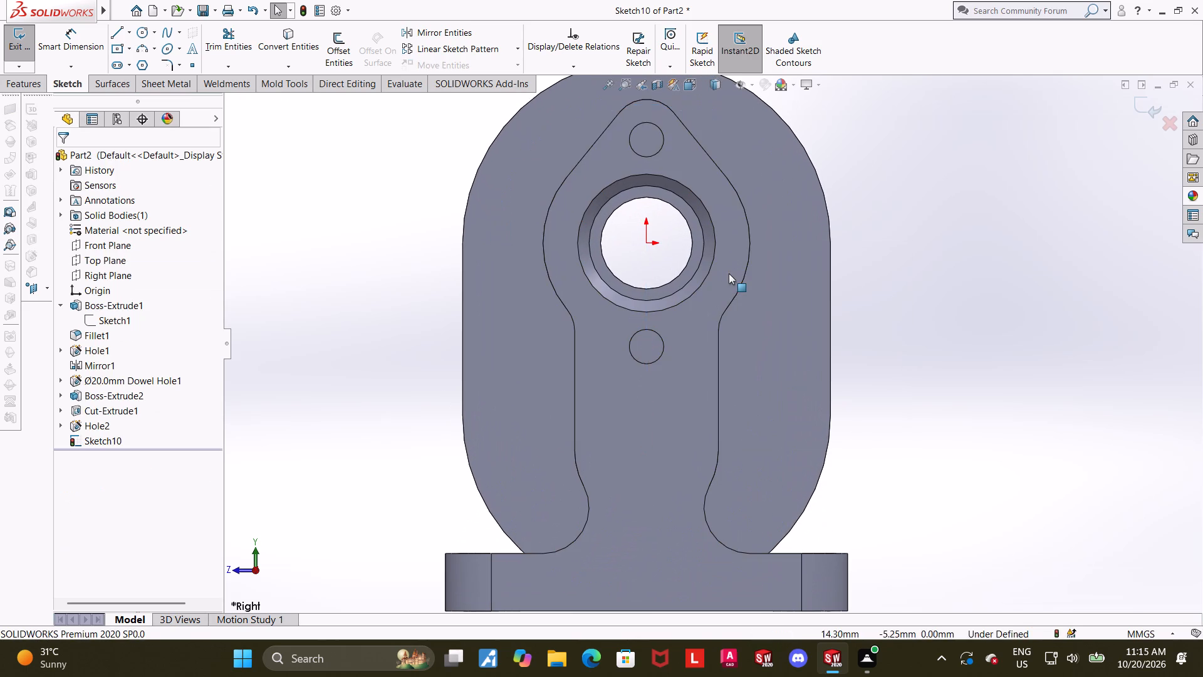
# Exit the emptied sketch without keeping any geometry in it.
pyautogui.scroll(3, 758, 285)
pyautogui.scroll(-2, 836, 301)
pyautogui.moveTo(815, 307); pyautogui.dragTo(578, 335, button='middle')
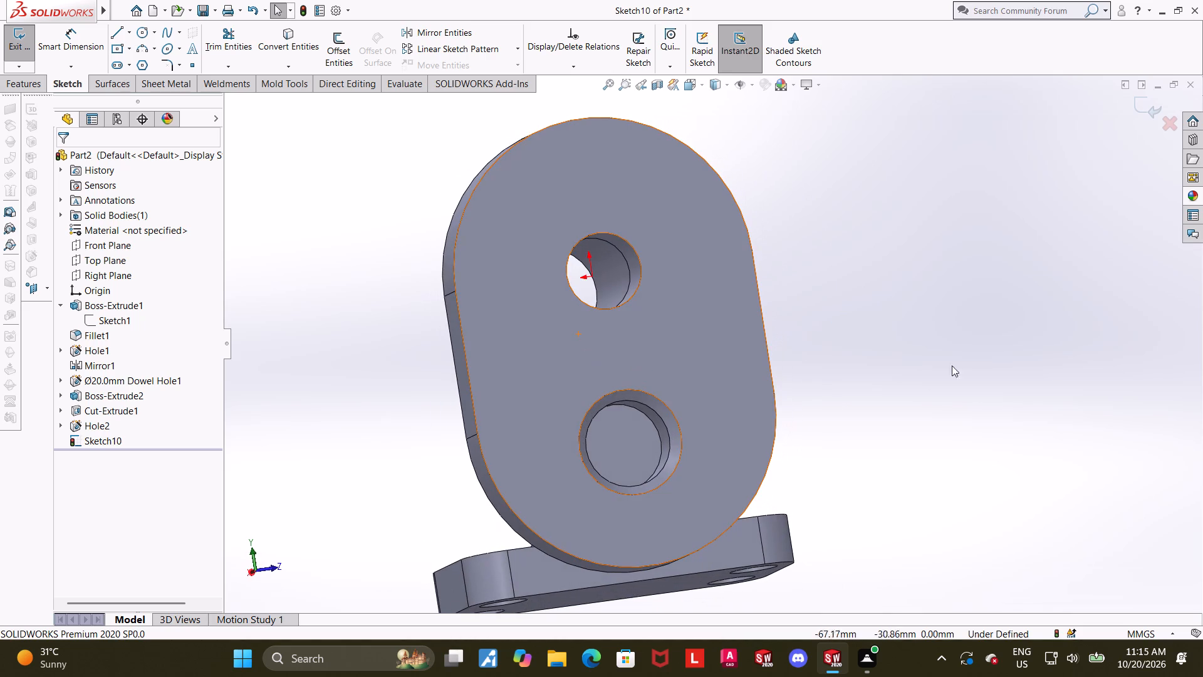
pyautogui.moveTo(927, 357); pyautogui.dragTo(919, 416, button='middle')
pyautogui.scroll(1, 904, 407)
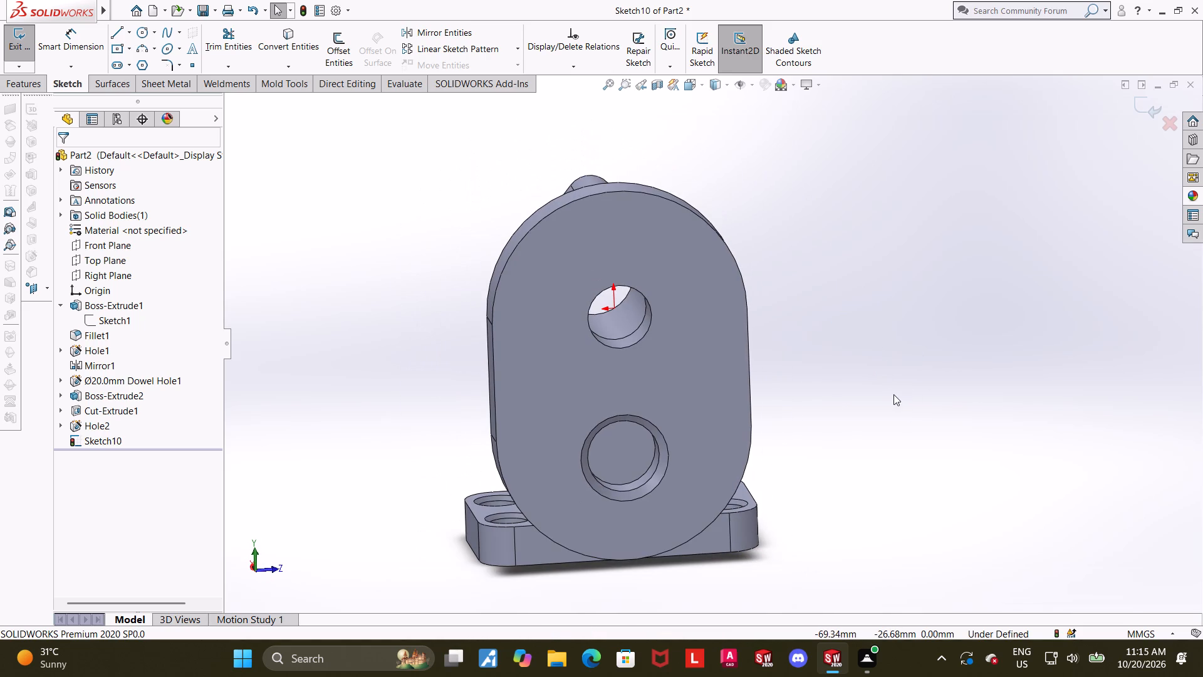
pyautogui.click(674, 338)
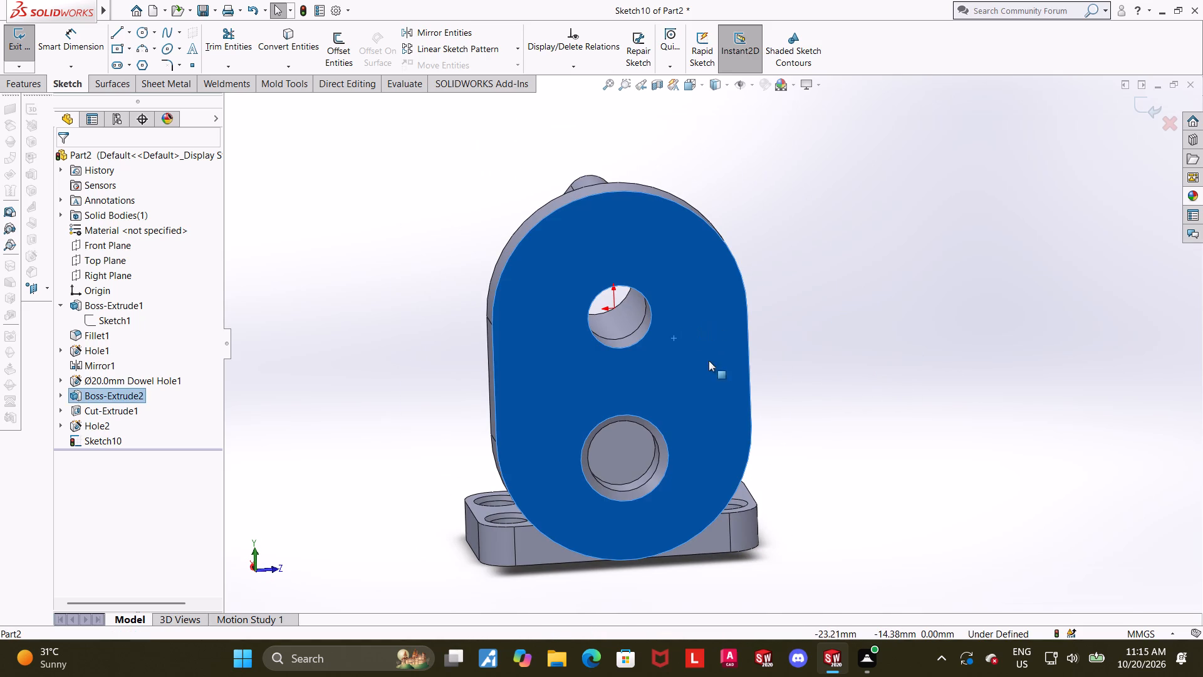
pyautogui.press('Escape')
pyautogui.press('Escape')
pyautogui.click(654, 364)
pyautogui.press('Escape')
pyautogui.press('Escape')
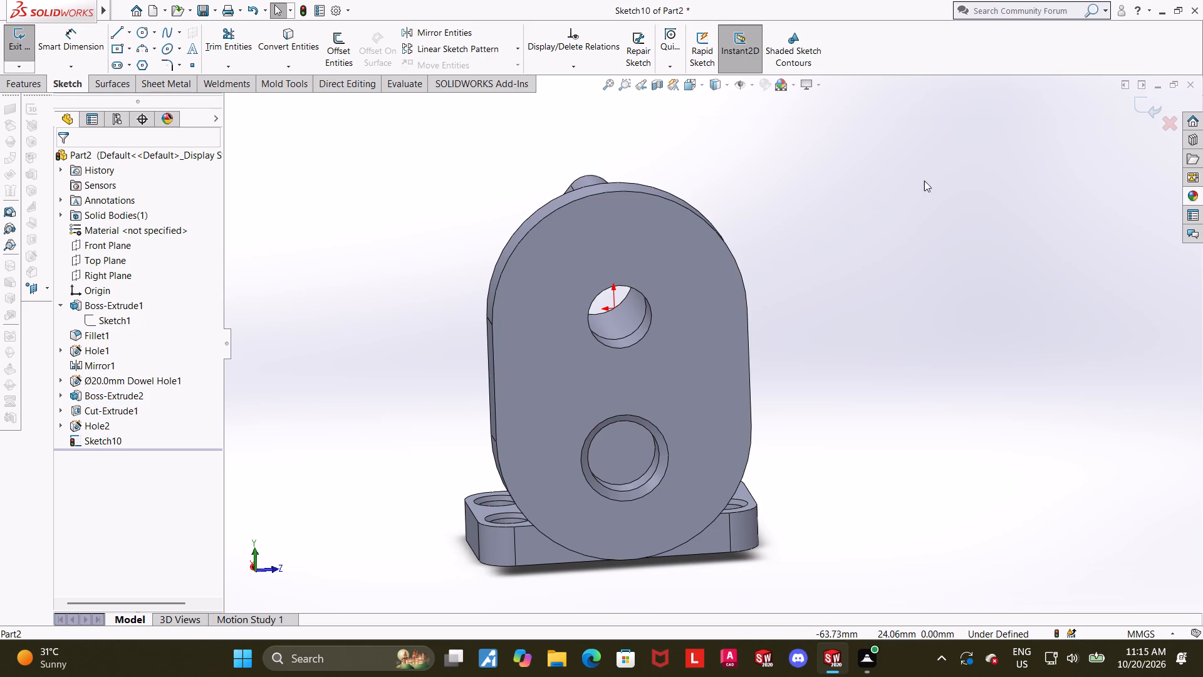
pyautogui.click(582, 380)
pyautogui.press('Escape')
pyautogui.click(1130, 105)
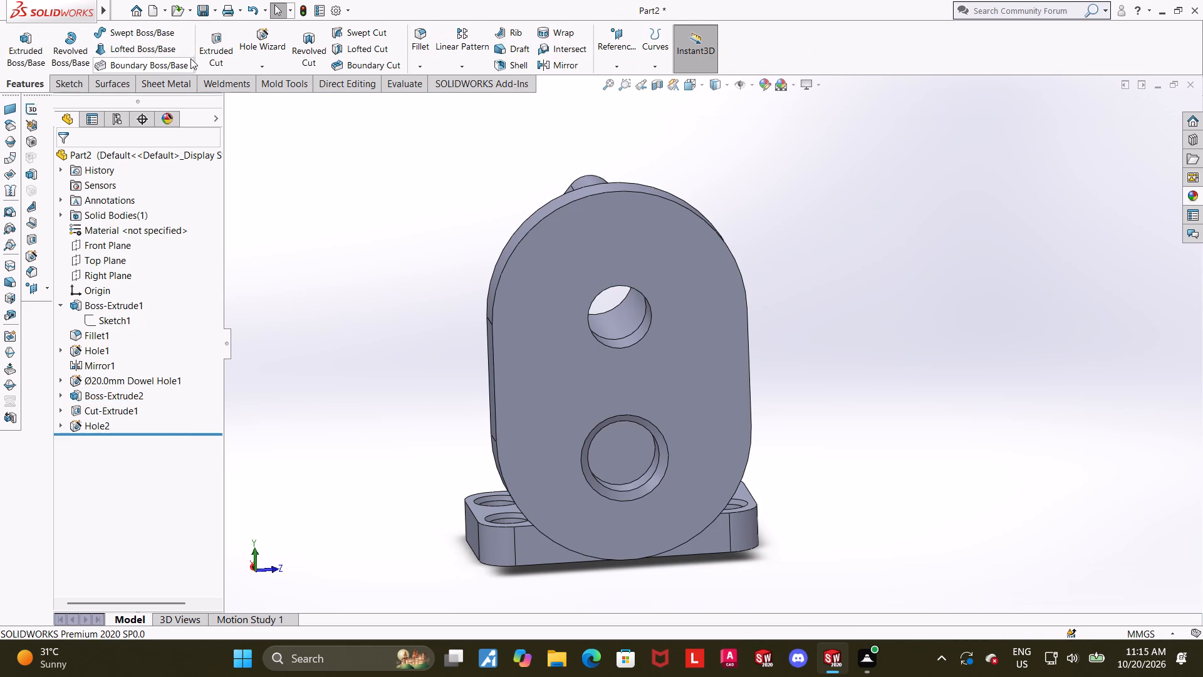
# Start a new sketch on the large flat oval face of Boss-Extrude2, on the side opposite the raised boss.
pyautogui.click(494, 325)
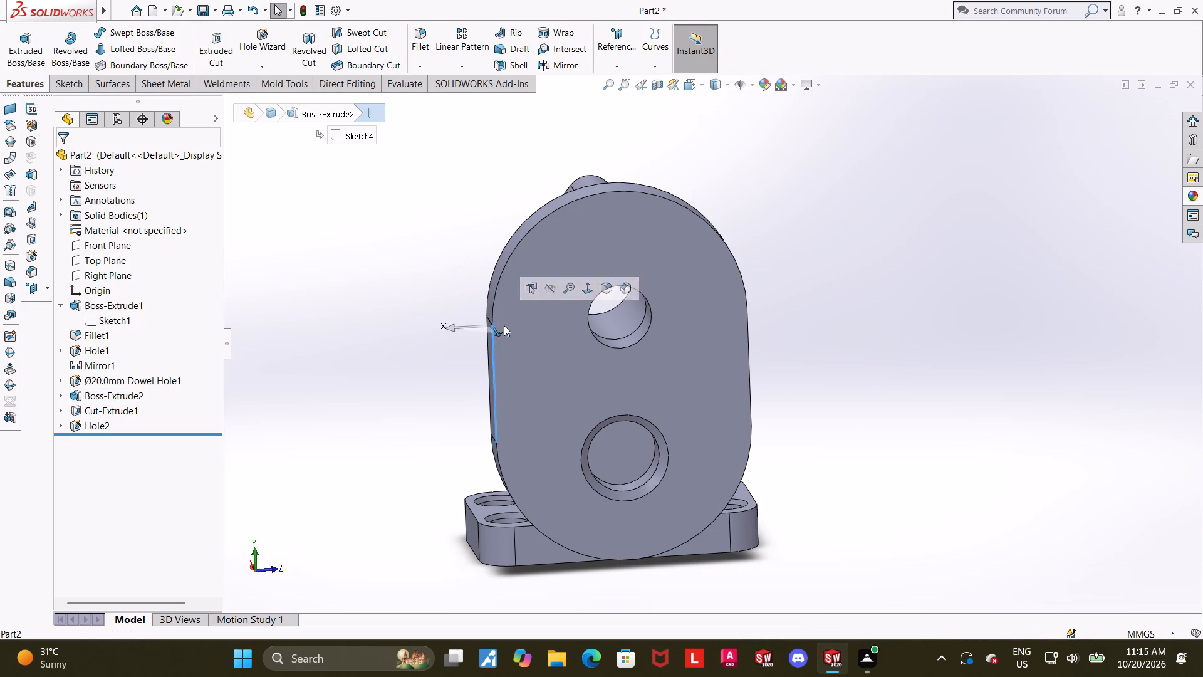
pyautogui.click(528, 322)
pyautogui.moveTo(336, 297); pyautogui.dragTo(348, 294)
pyautogui.click(548, 280)
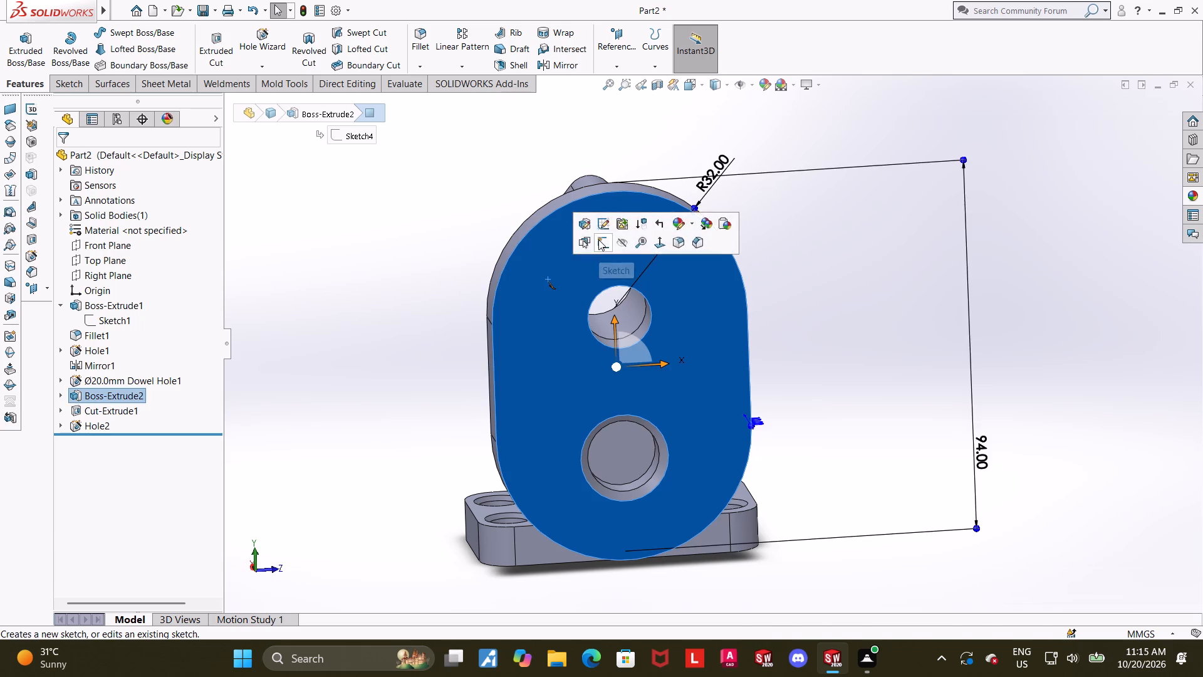
pyautogui.click(598, 239)
pyautogui.click(108, 436)
pyautogui.click(142, 418)
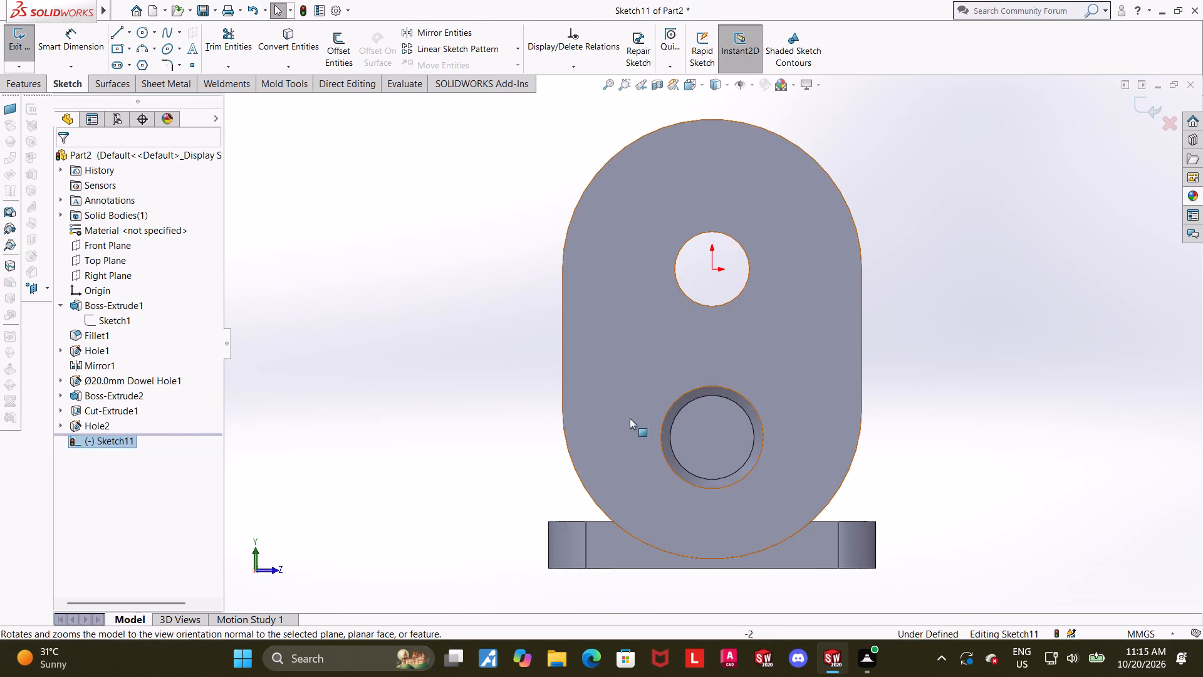
pyautogui.scroll(1, 879, 461)
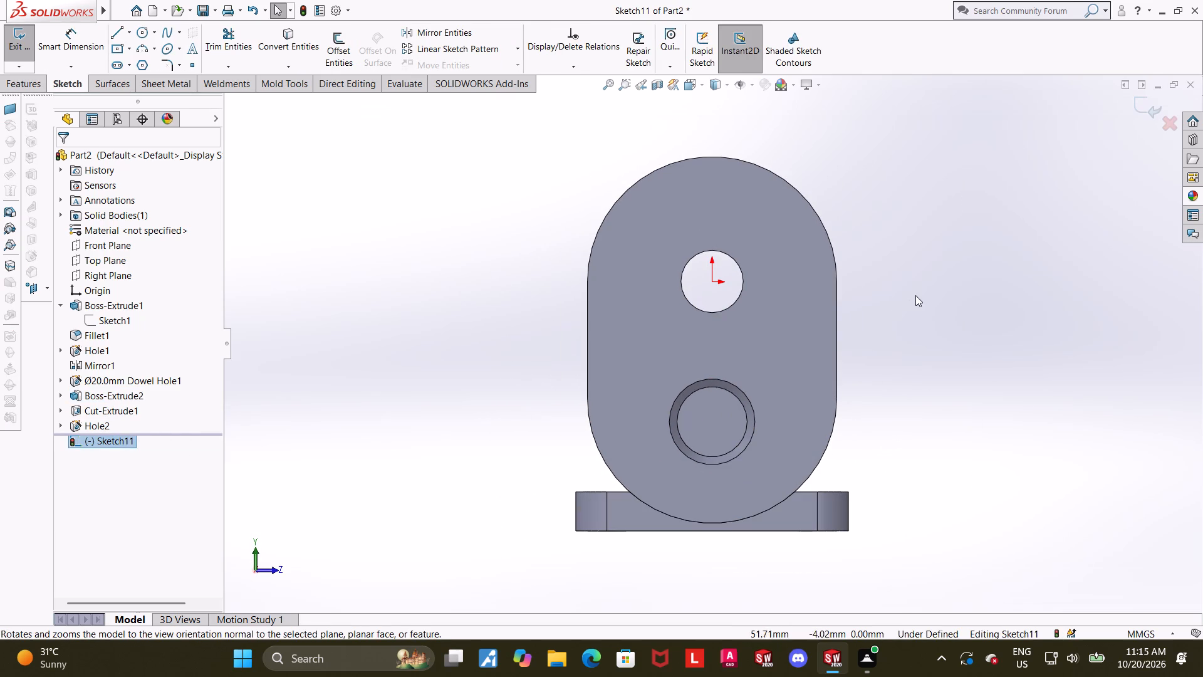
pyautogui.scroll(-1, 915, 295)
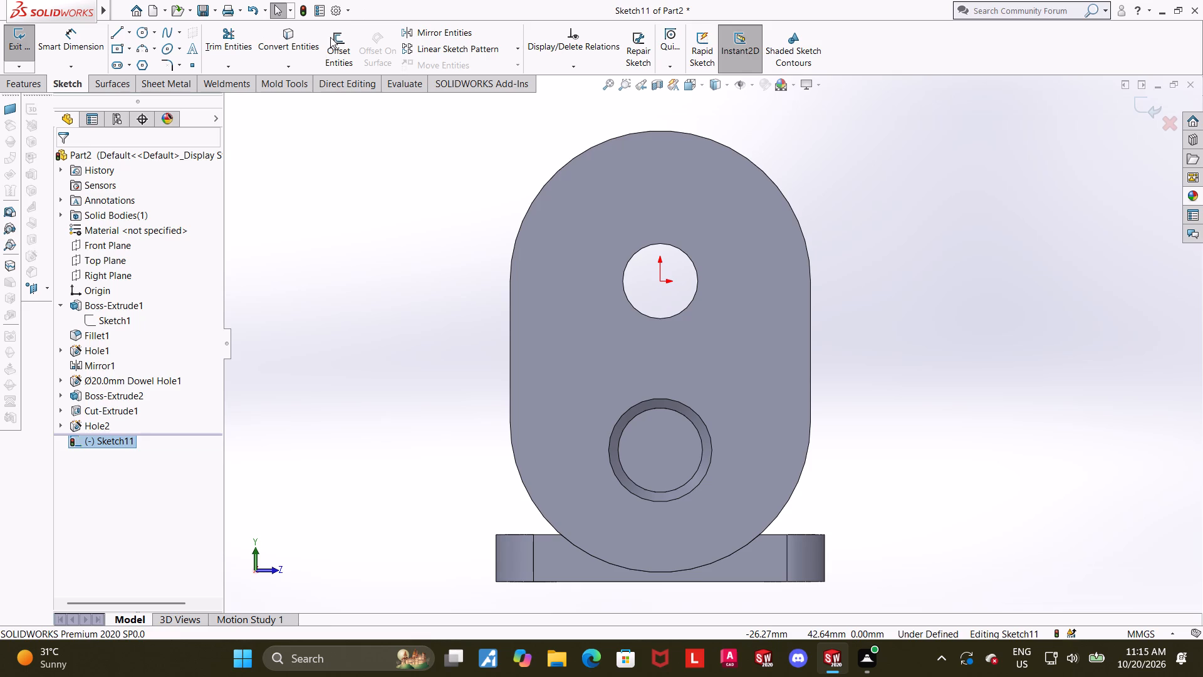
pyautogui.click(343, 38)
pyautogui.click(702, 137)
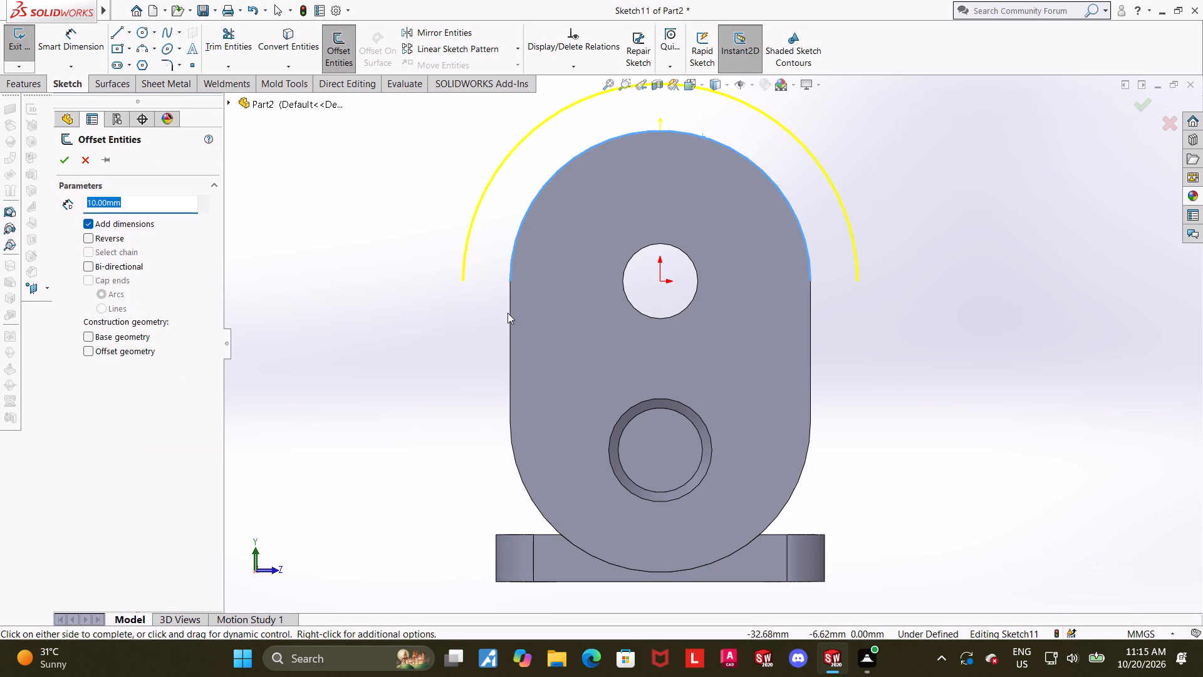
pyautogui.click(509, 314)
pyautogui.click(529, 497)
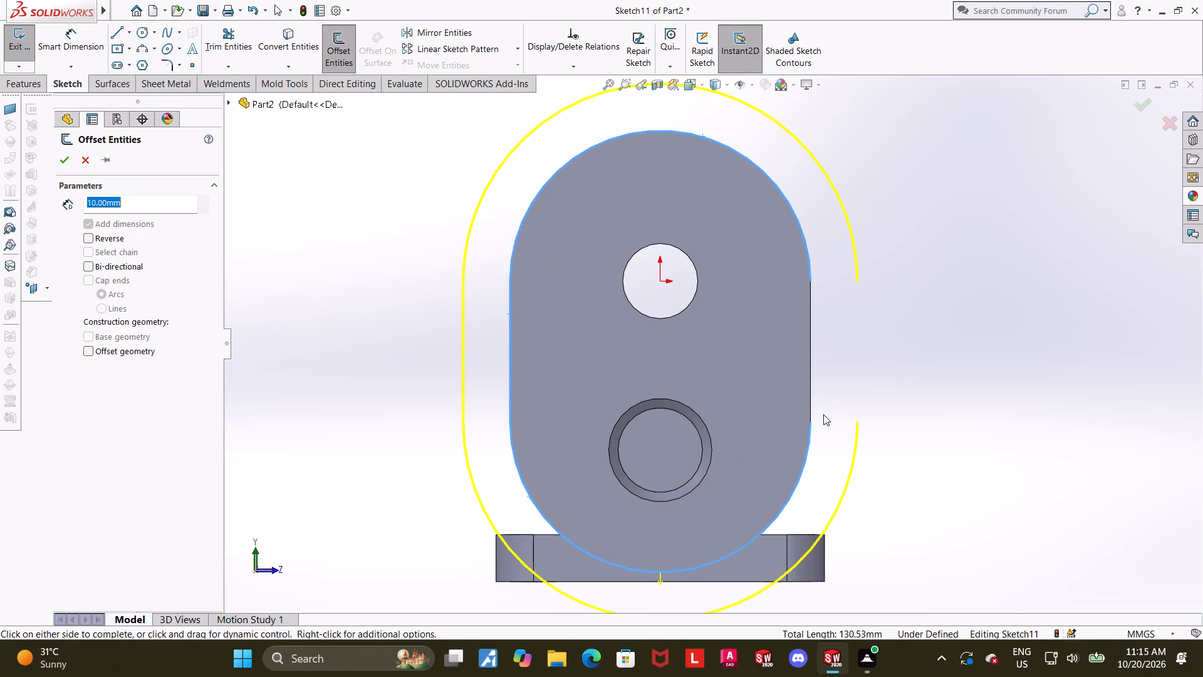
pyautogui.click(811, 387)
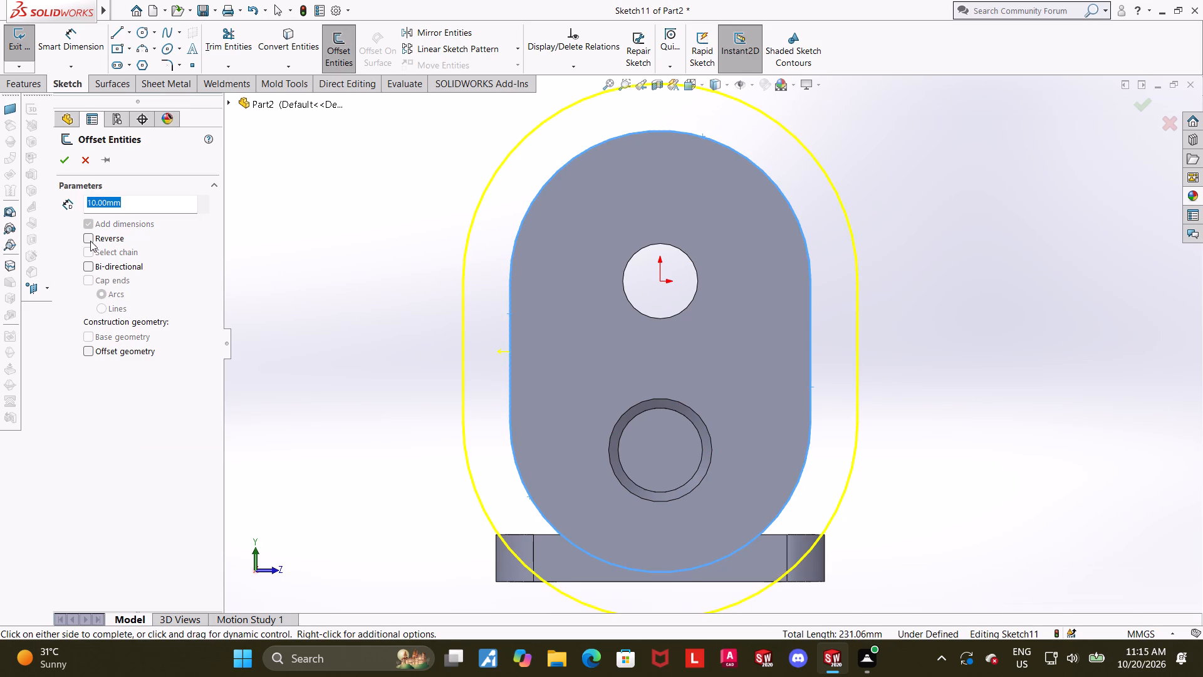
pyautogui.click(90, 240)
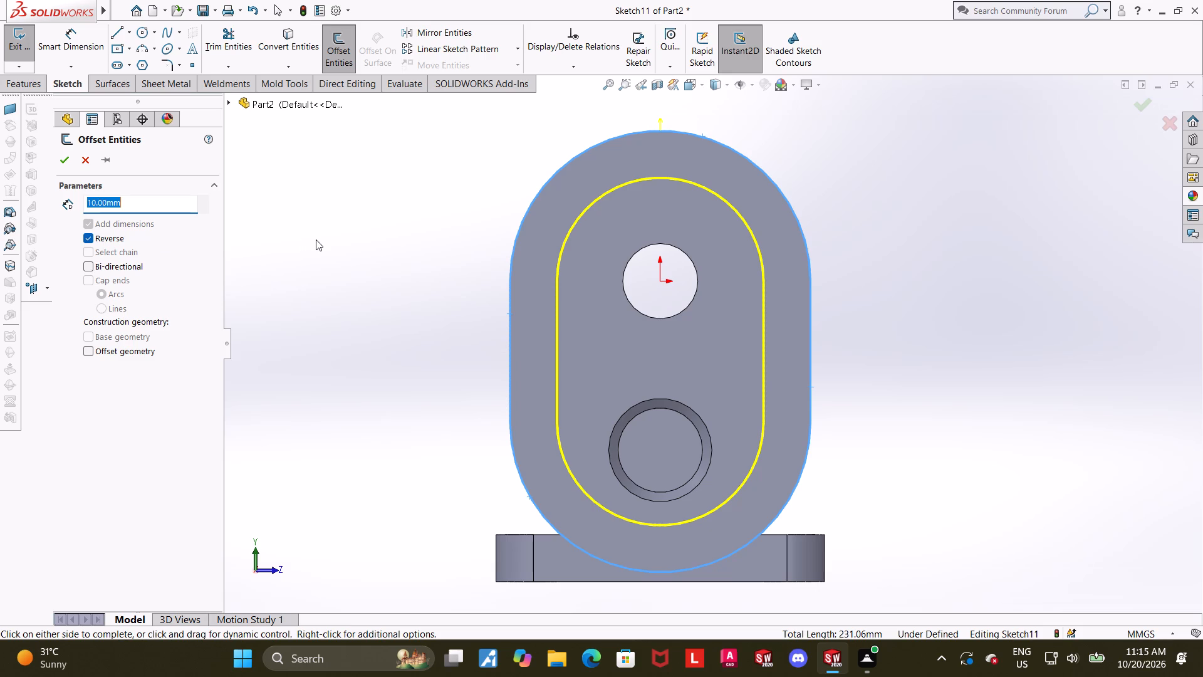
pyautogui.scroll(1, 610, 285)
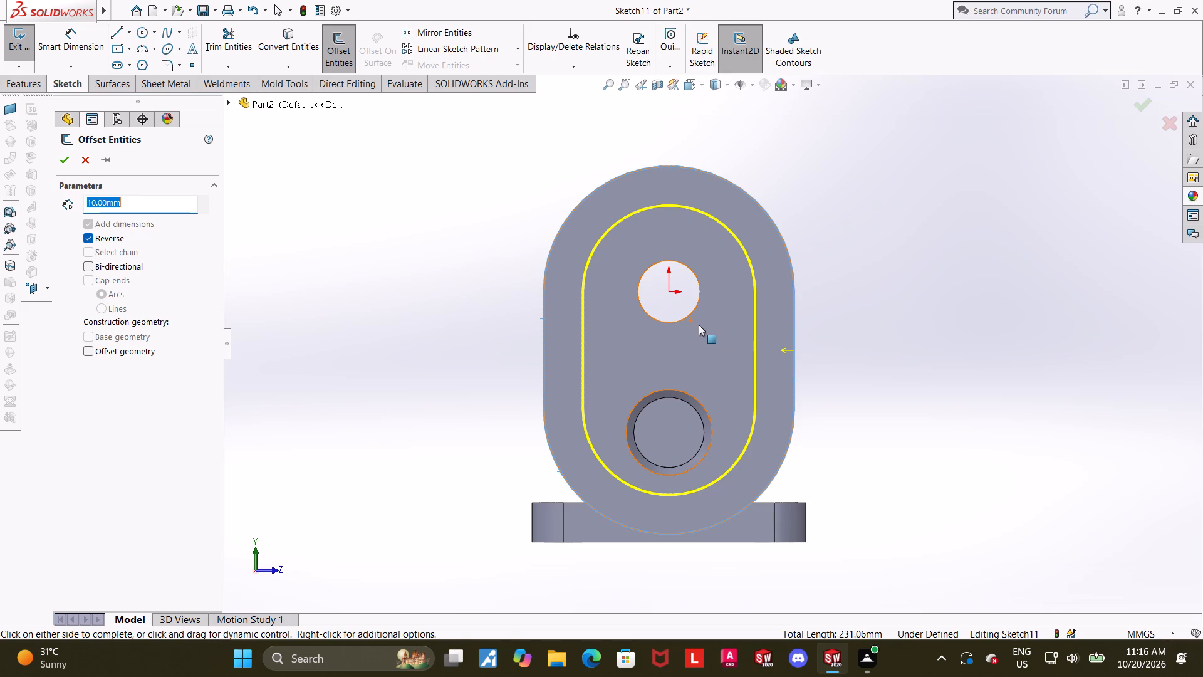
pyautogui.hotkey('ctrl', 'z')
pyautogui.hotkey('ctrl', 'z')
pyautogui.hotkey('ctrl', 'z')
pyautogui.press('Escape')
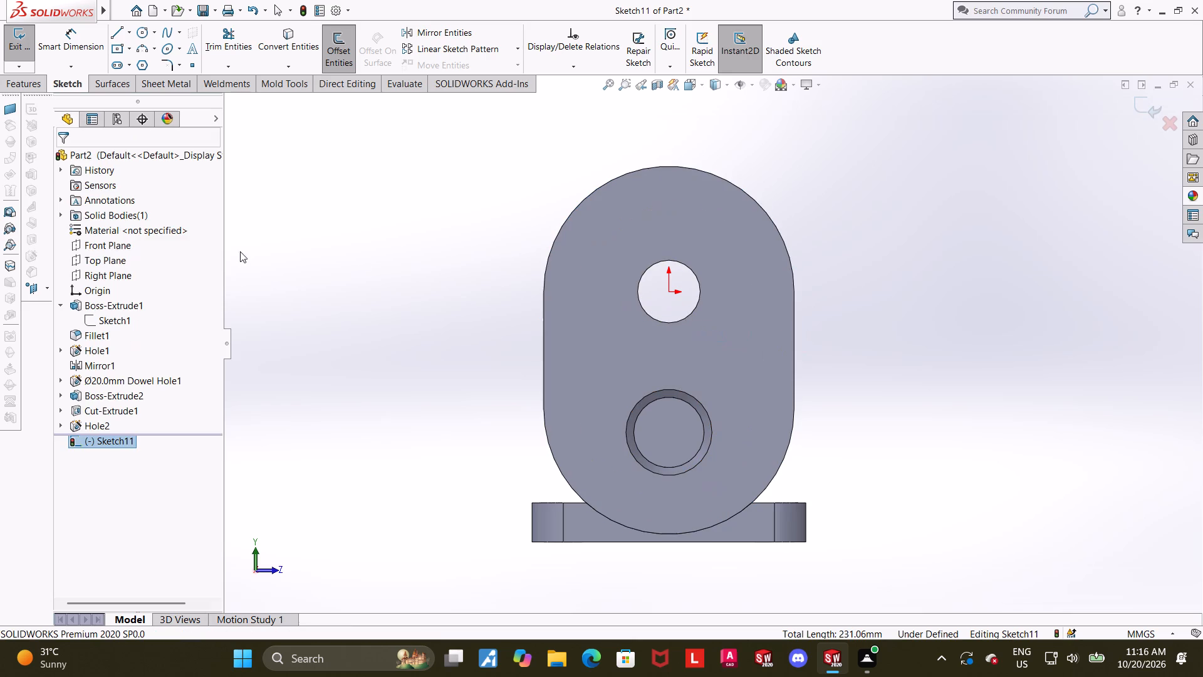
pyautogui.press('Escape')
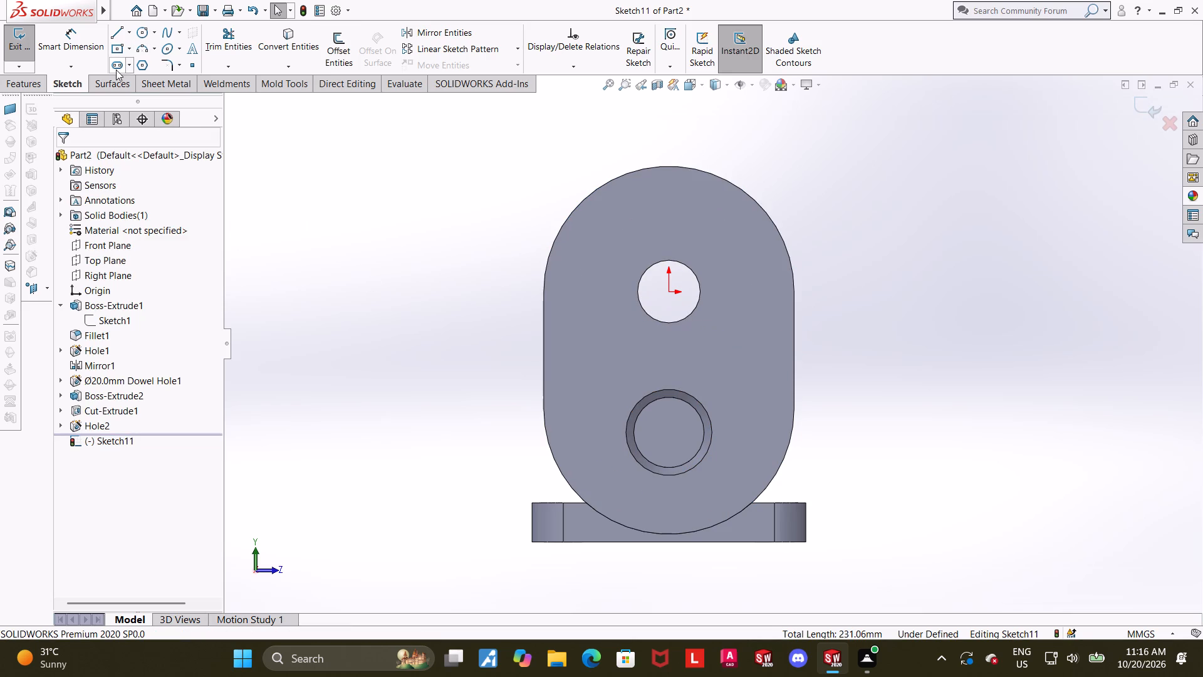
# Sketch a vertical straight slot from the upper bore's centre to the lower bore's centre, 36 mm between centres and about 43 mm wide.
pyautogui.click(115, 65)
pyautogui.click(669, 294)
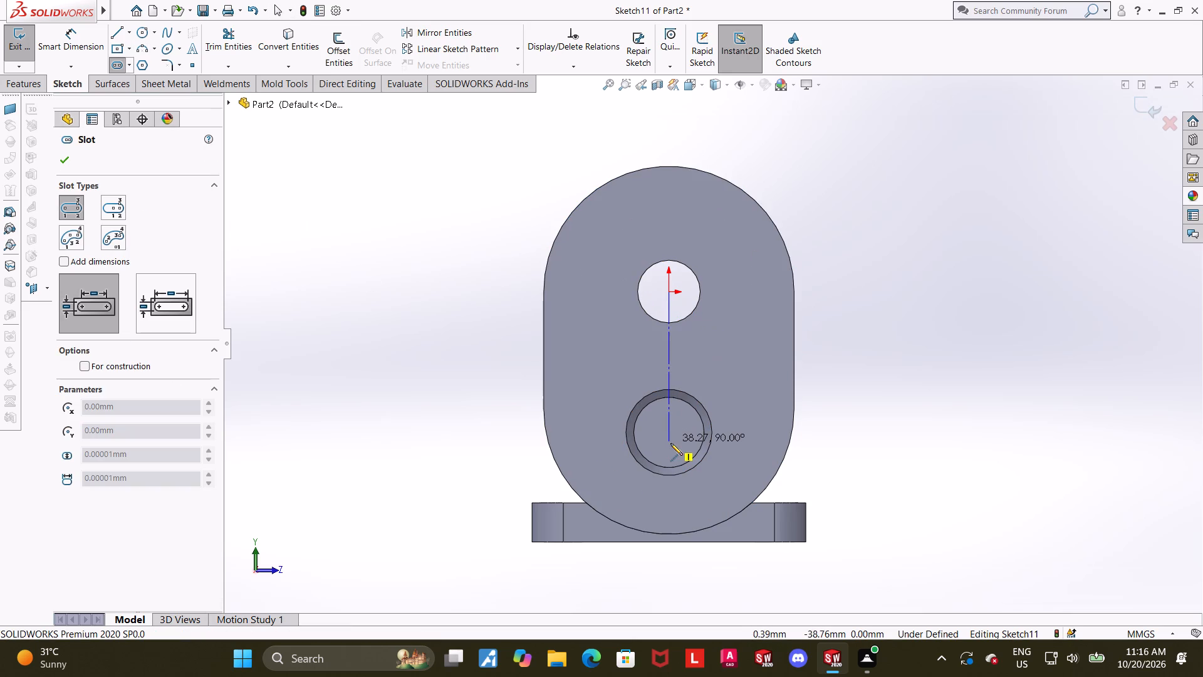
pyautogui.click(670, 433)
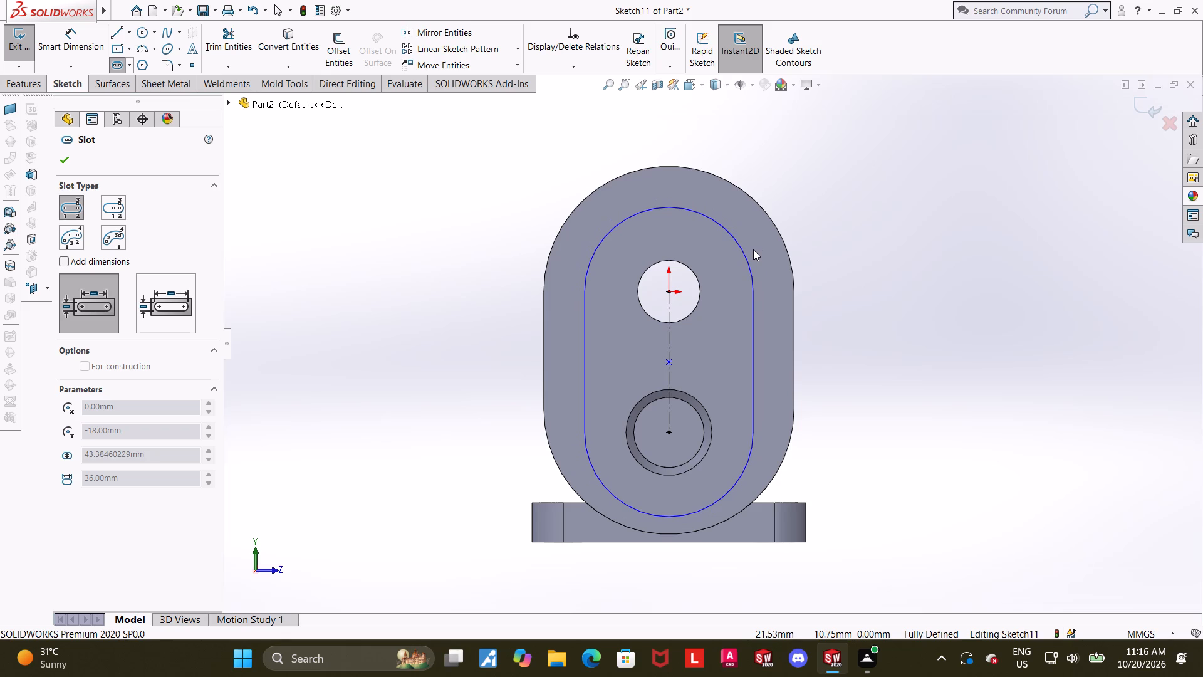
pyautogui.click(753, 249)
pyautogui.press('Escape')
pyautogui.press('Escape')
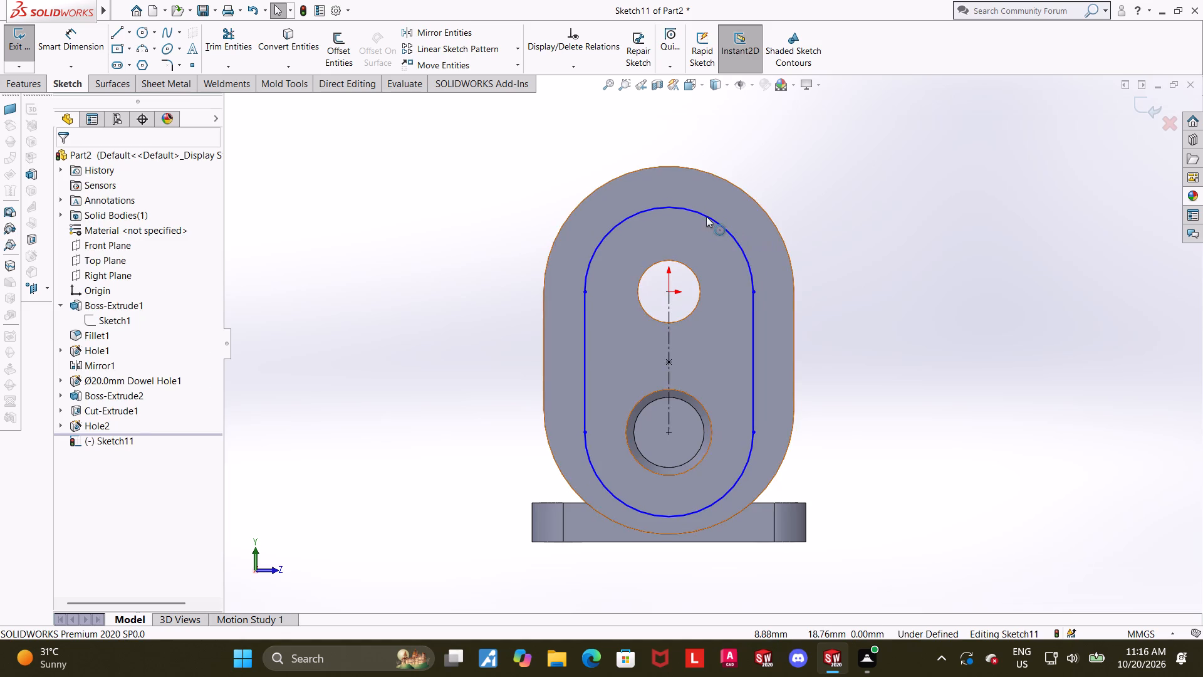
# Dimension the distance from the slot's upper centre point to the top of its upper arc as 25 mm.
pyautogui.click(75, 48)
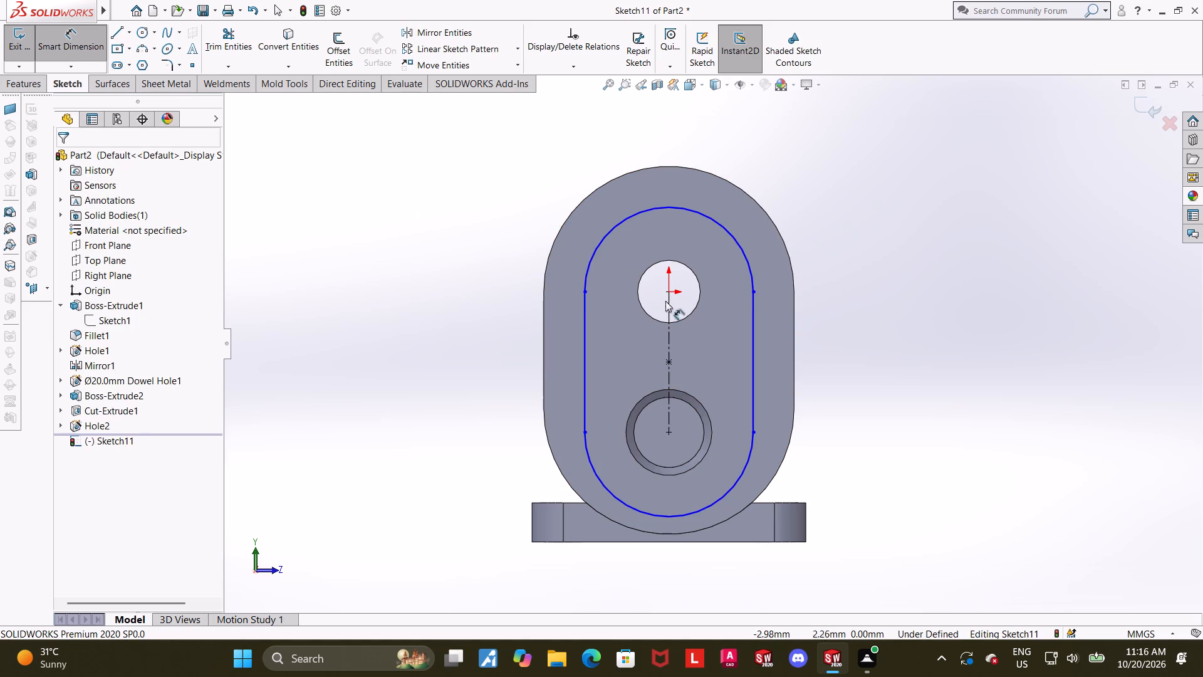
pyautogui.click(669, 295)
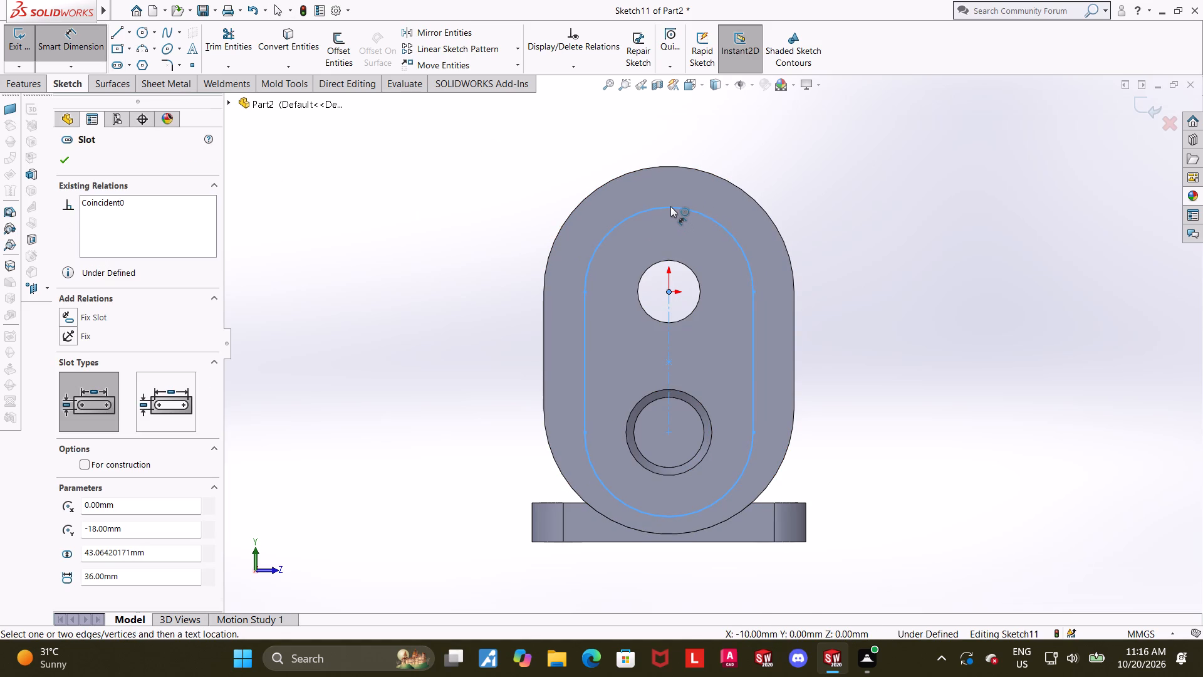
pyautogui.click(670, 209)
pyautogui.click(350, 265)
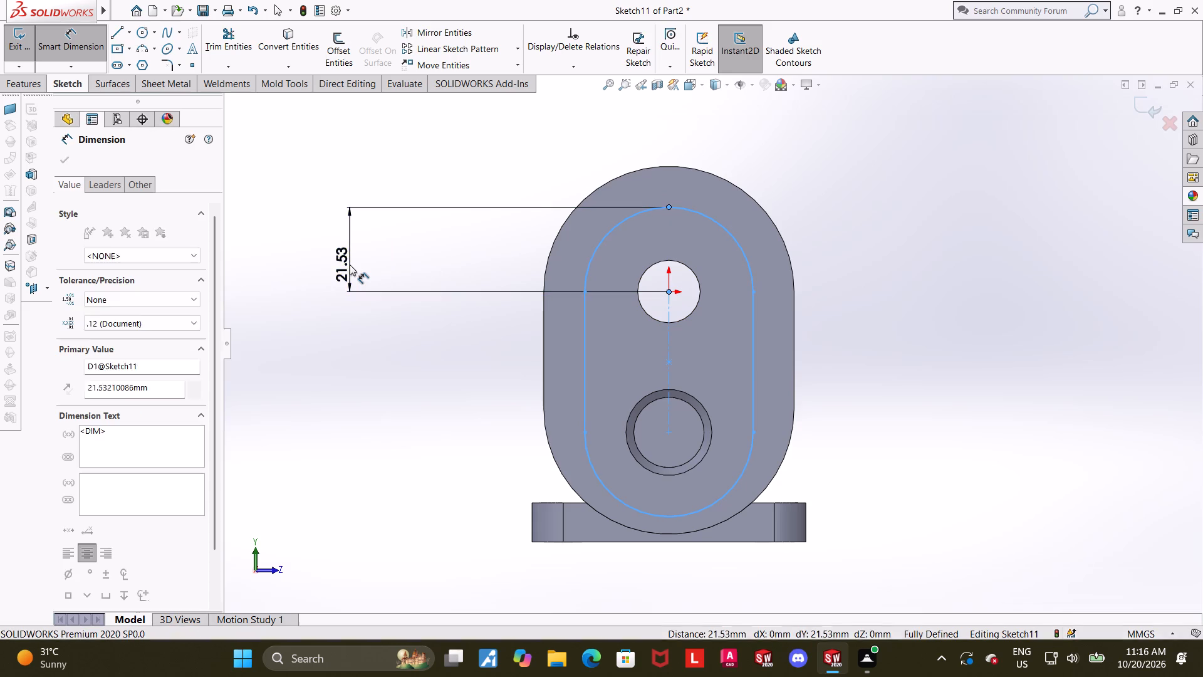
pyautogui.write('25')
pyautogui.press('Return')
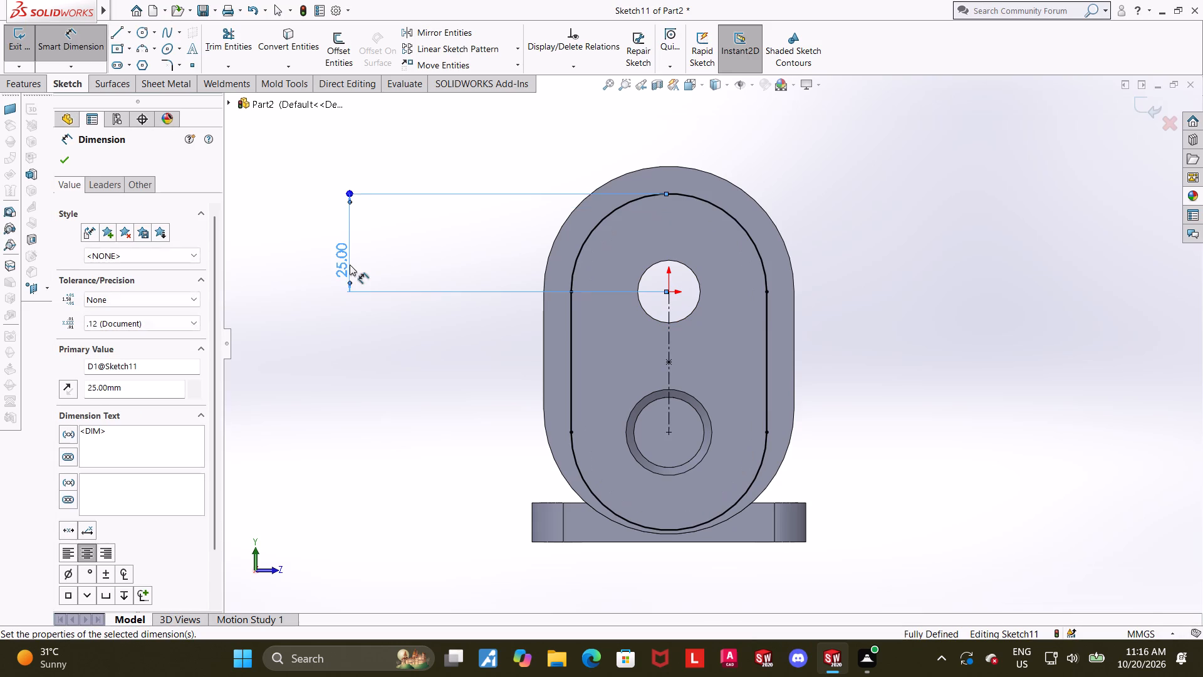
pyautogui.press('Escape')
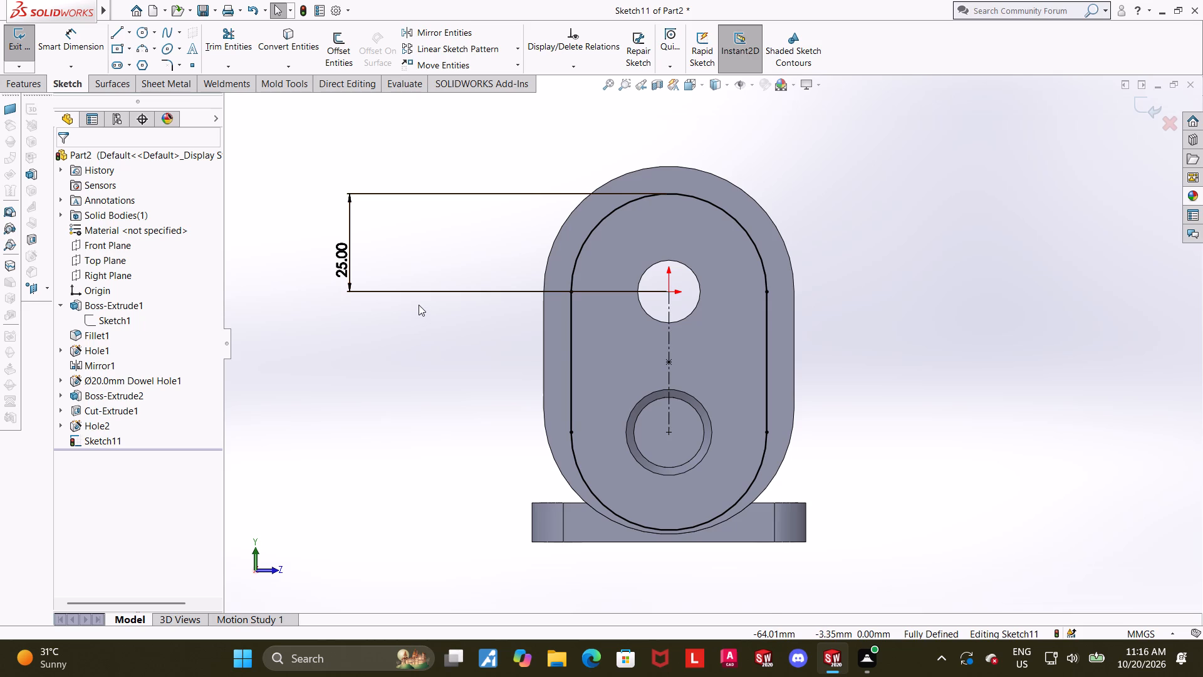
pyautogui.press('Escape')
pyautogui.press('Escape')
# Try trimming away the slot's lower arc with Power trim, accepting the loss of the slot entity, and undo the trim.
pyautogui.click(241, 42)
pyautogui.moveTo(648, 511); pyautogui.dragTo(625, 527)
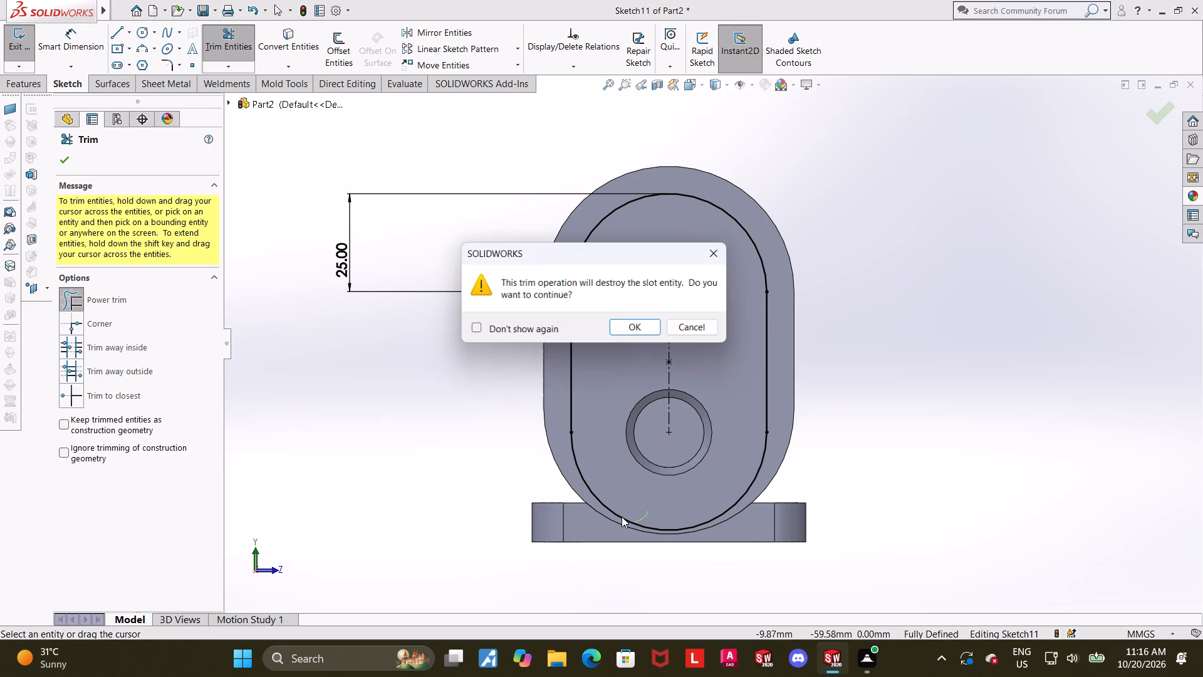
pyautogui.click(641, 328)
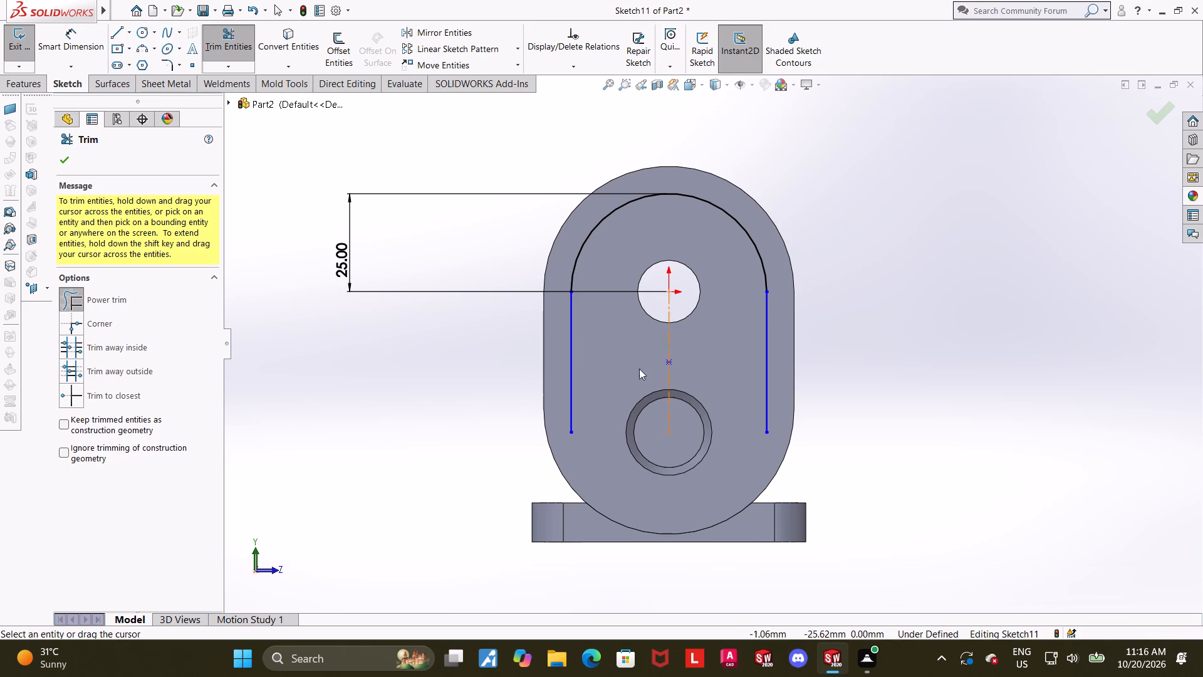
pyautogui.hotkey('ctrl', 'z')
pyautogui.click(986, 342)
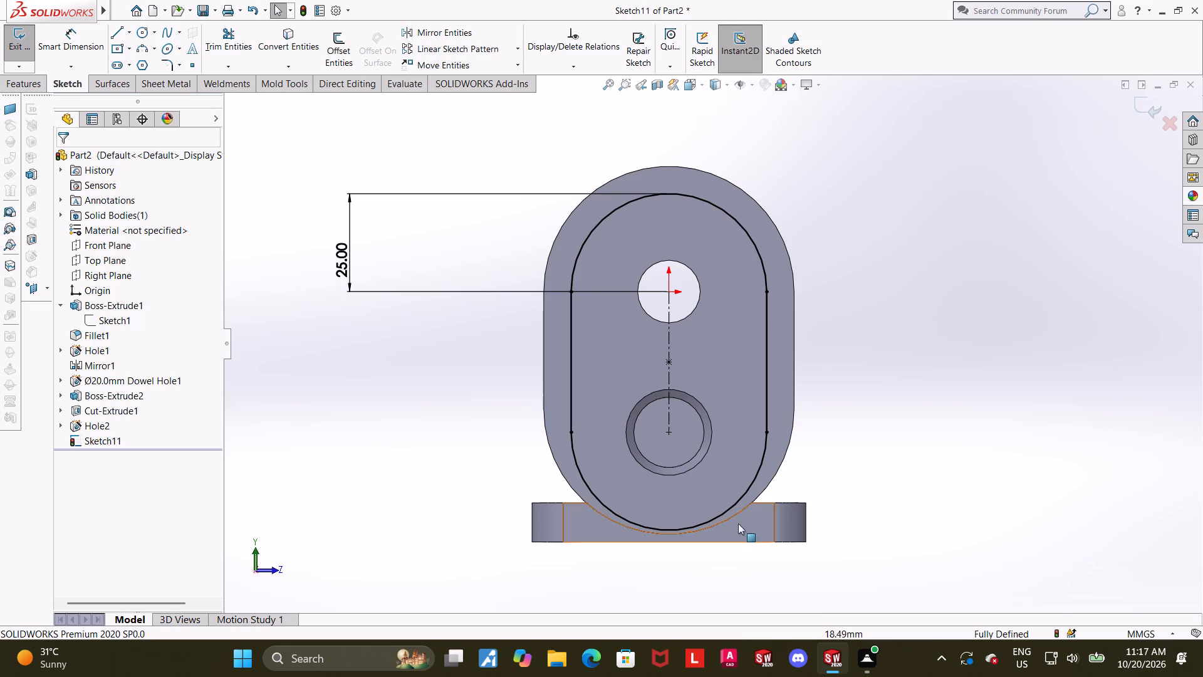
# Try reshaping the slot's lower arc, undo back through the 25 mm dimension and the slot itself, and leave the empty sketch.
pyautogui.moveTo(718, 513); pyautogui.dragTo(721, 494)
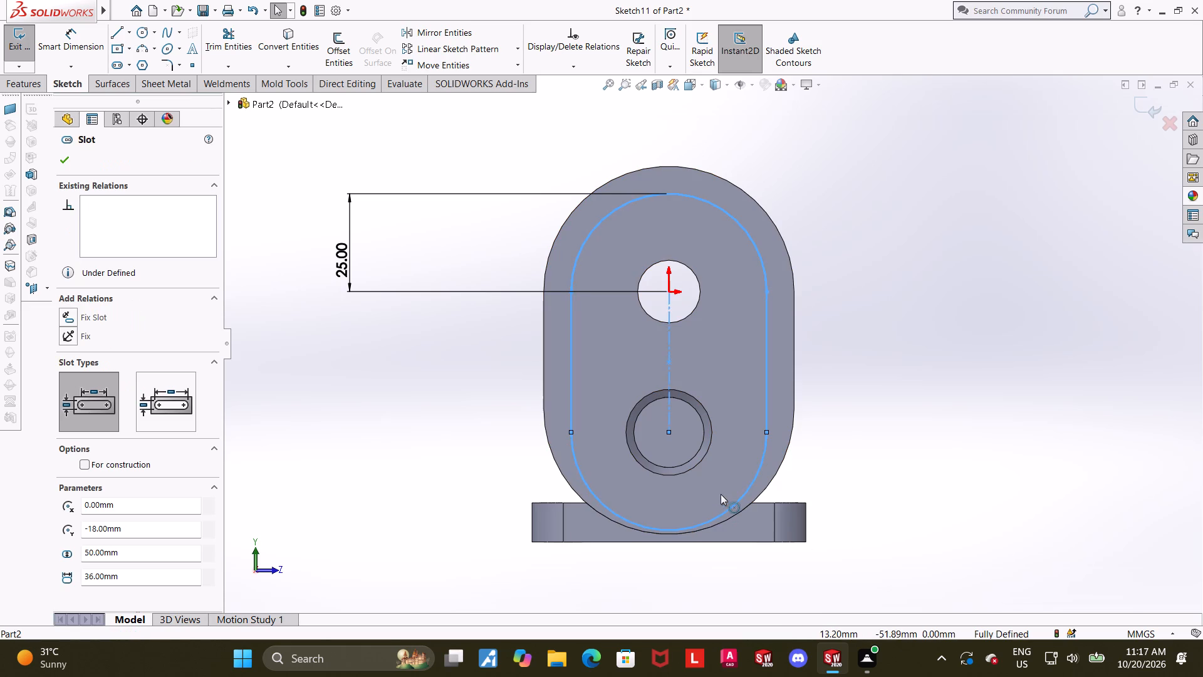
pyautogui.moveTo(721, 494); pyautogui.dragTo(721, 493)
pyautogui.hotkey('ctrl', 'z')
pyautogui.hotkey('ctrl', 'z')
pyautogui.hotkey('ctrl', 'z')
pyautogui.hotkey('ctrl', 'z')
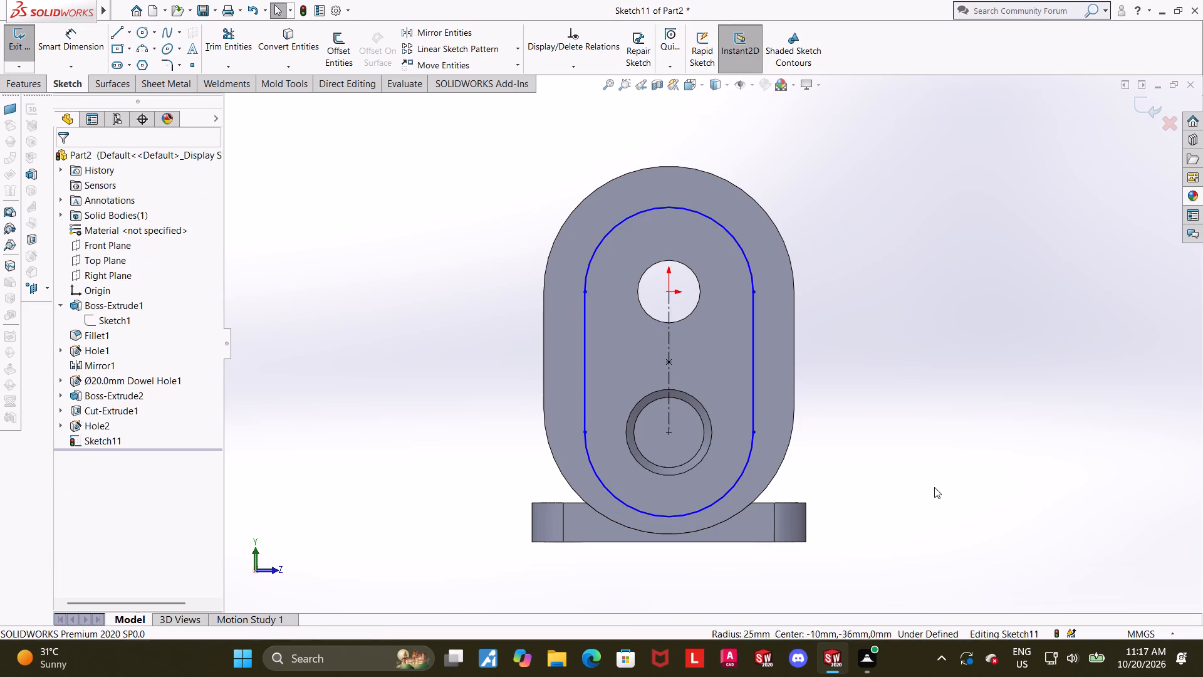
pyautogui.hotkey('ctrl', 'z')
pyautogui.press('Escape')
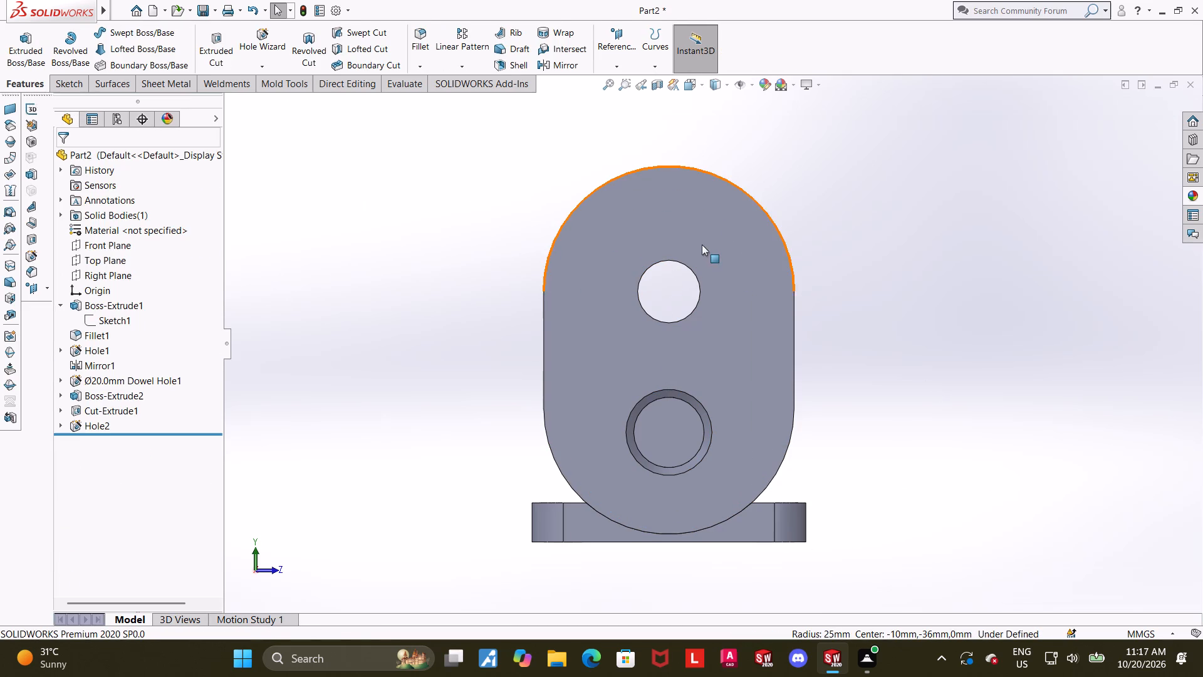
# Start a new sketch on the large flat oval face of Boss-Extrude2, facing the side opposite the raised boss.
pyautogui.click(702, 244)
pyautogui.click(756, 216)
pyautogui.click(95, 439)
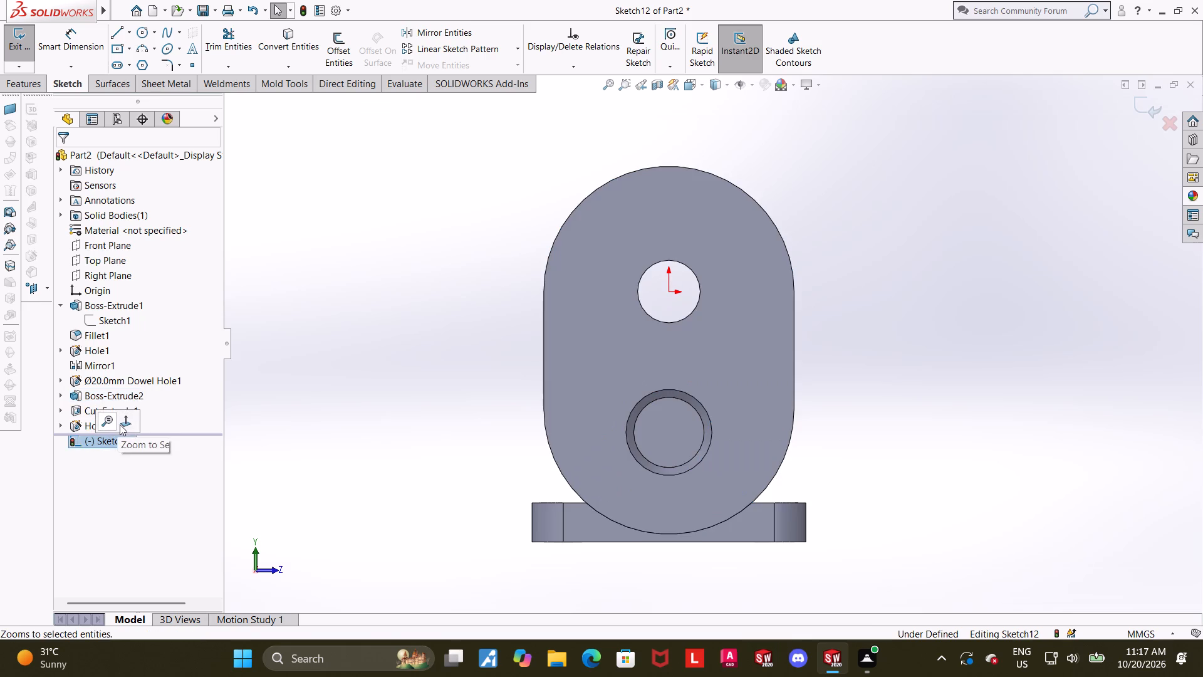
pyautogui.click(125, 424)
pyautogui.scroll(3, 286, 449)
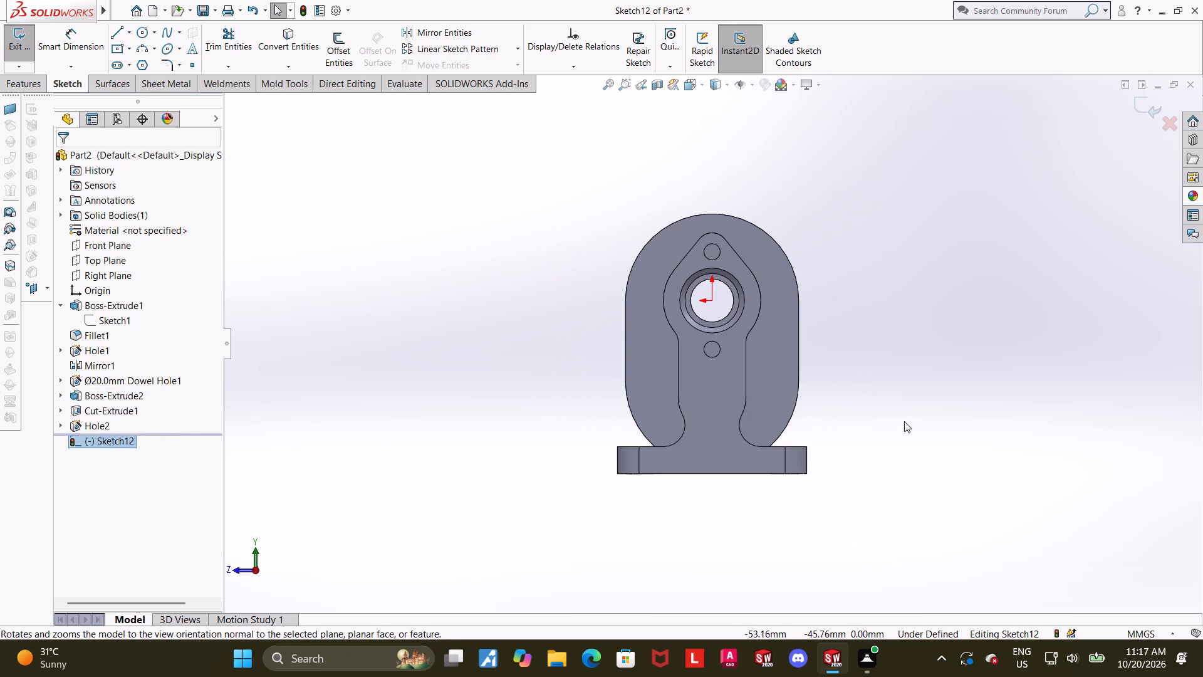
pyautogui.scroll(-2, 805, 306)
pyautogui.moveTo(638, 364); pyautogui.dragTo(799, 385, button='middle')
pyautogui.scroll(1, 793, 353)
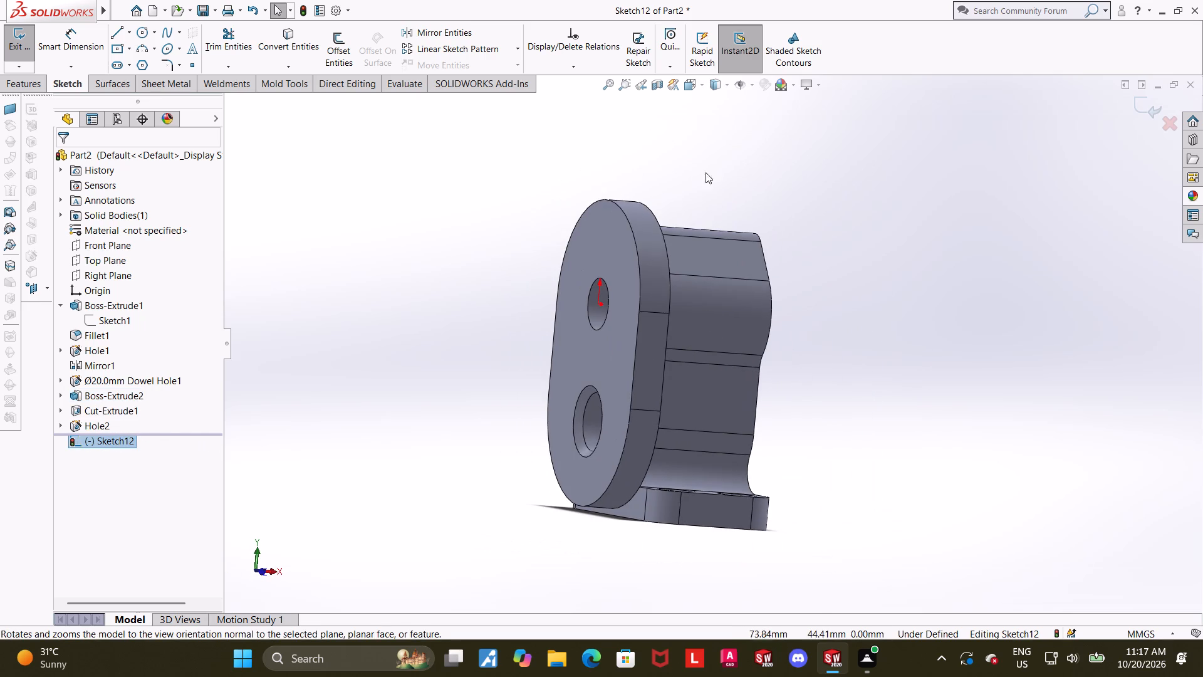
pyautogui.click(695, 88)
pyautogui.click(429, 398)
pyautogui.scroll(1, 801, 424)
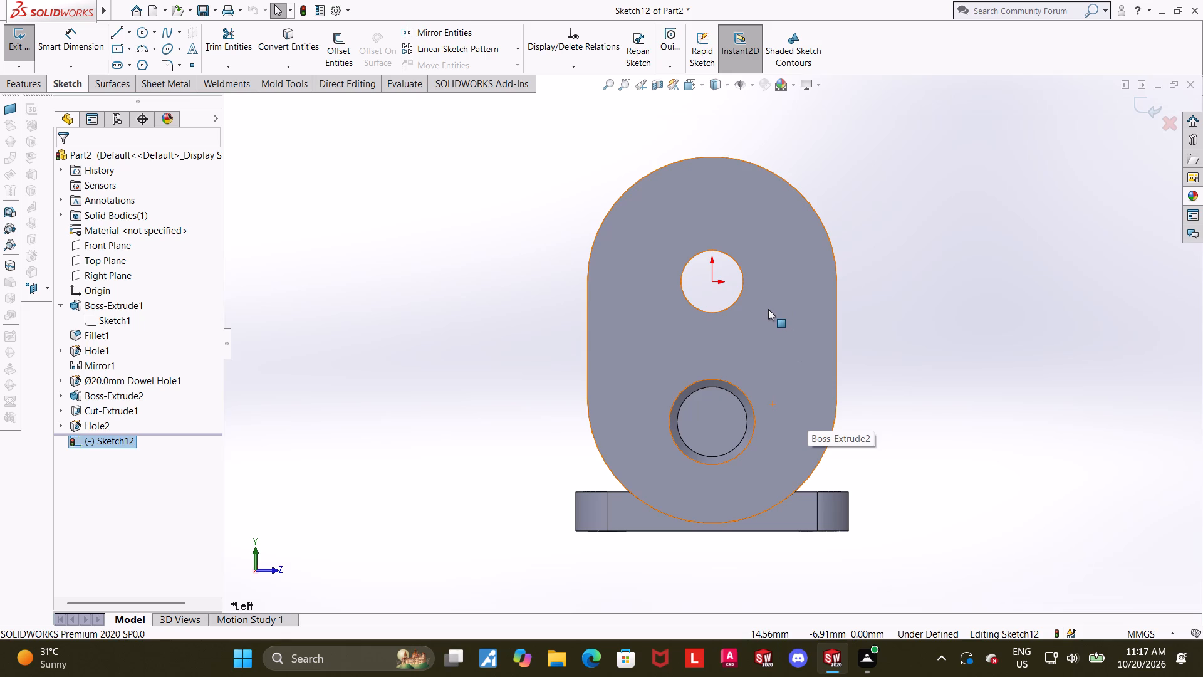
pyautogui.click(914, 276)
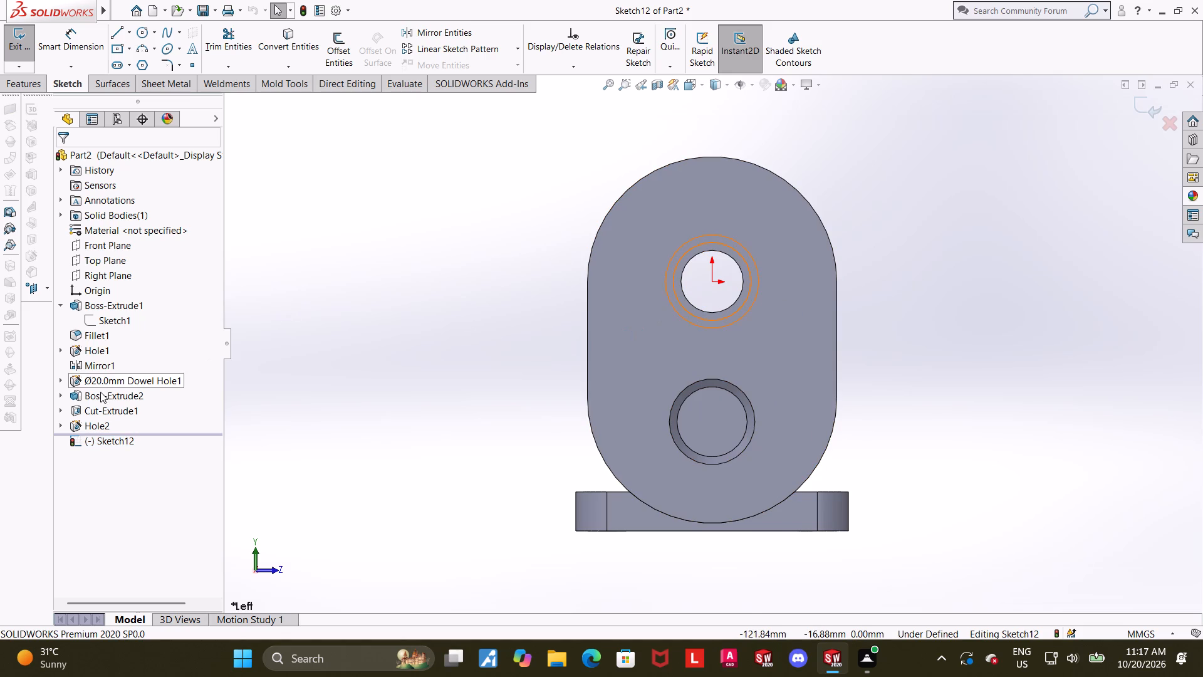
# Show Sketch4 of Boss-Extrude2 in the model and exit the new sketch without drawing anything in it.
pyautogui.click(100, 392)
pyautogui.click(57, 396)
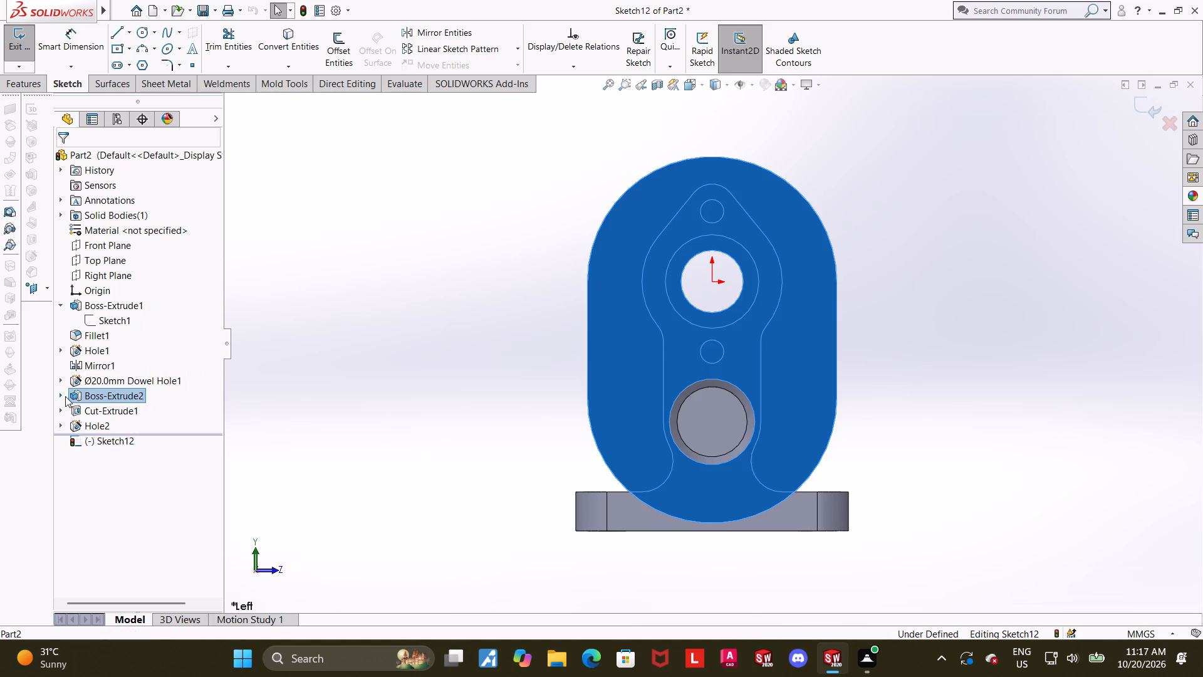
pyautogui.click(64, 393)
pyautogui.click(95, 415)
pyautogui.click(117, 407)
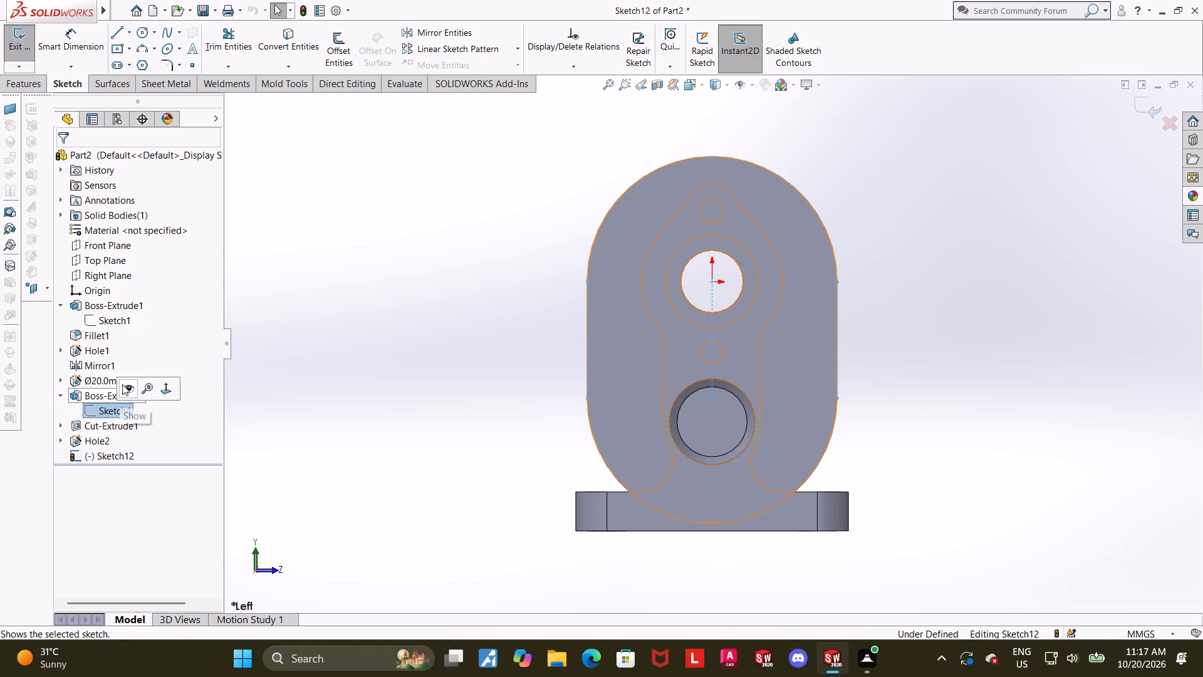
pyautogui.click(122, 384)
pyautogui.click(120, 410)
pyautogui.click(378, 392)
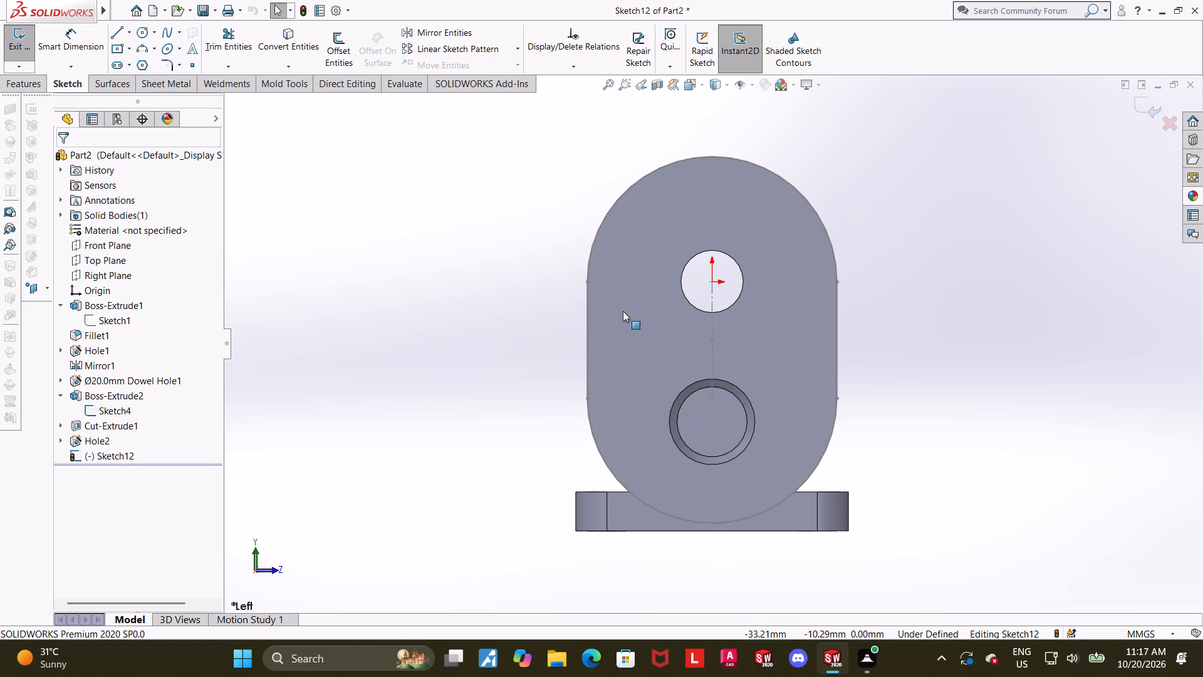
pyautogui.click(1148, 110)
# Open Sketch4 of Boss-Extrude2 to examine the oval body's dimensions, and exit it without changes.
pyautogui.click(85, 407)
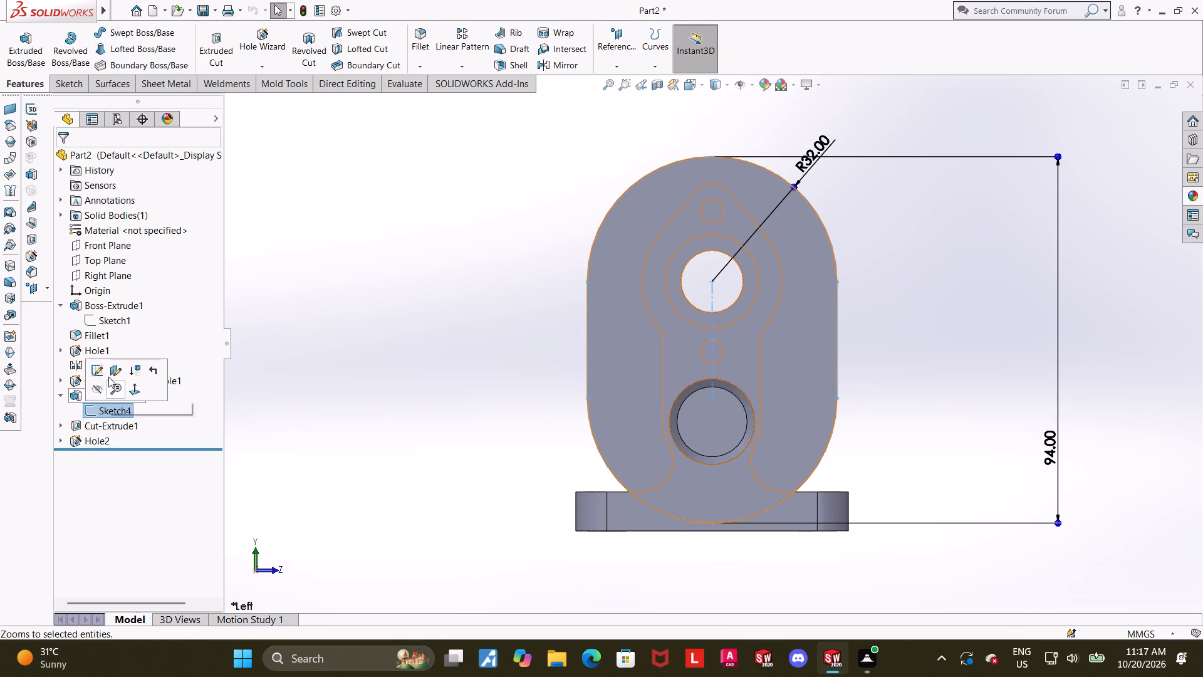
pyautogui.click(102, 375)
pyautogui.scroll(1, 672, 421)
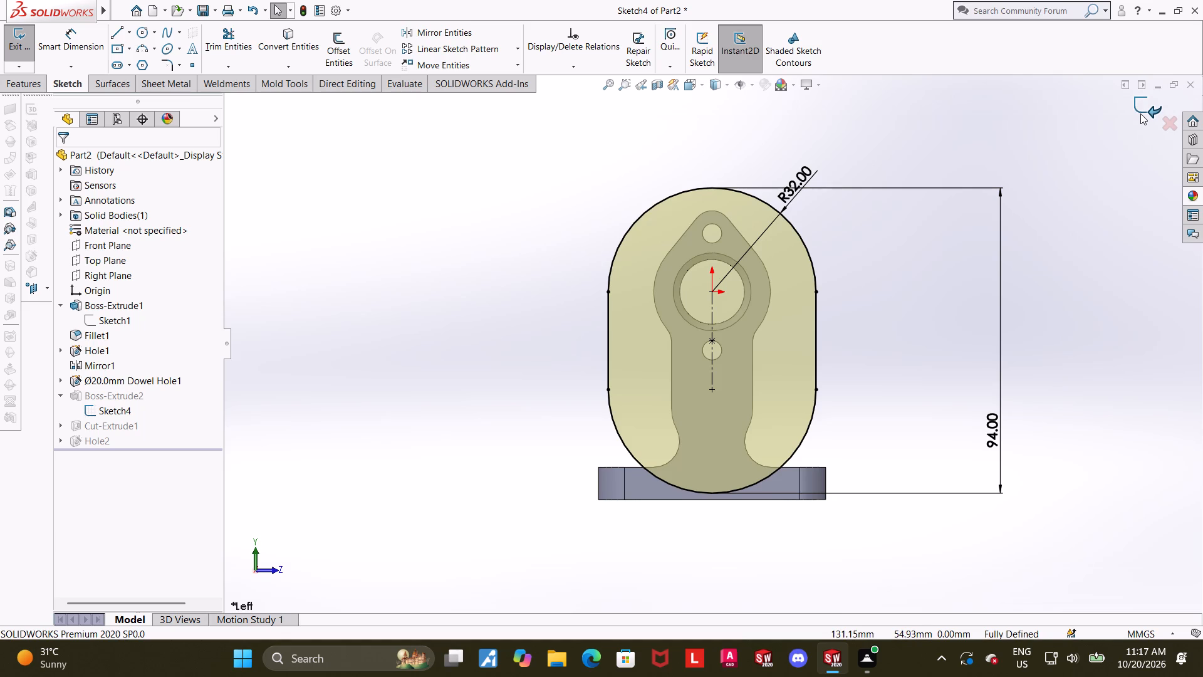
pyautogui.click(1140, 113)
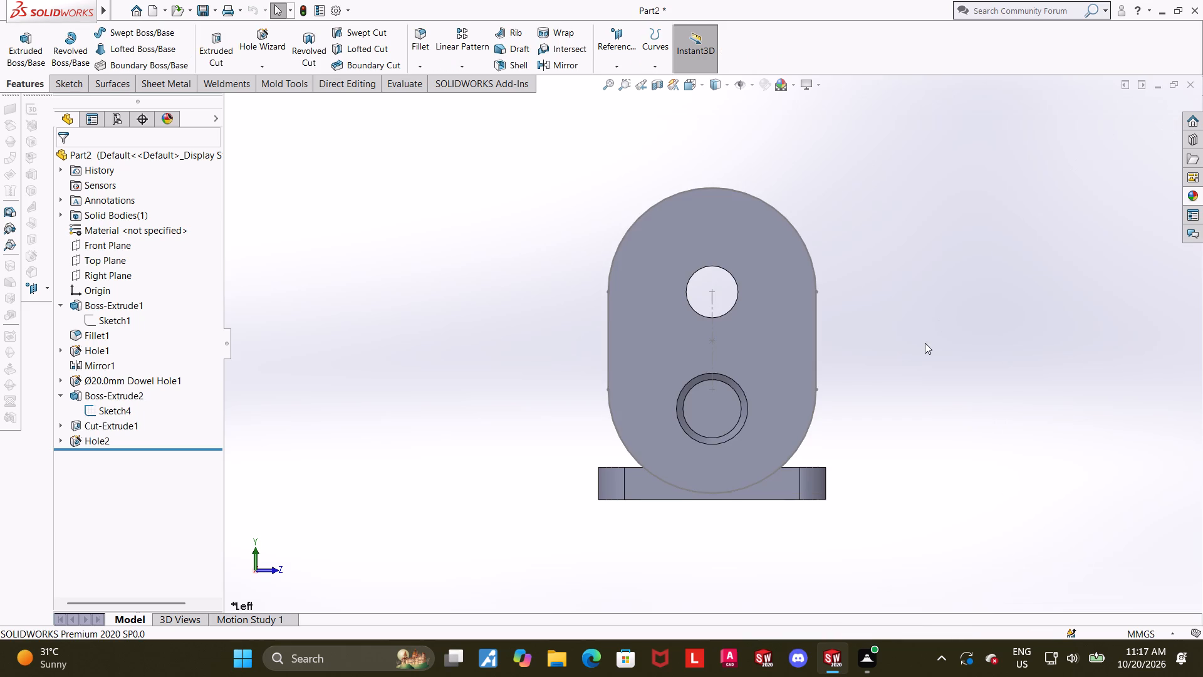
pyautogui.click(925, 343)
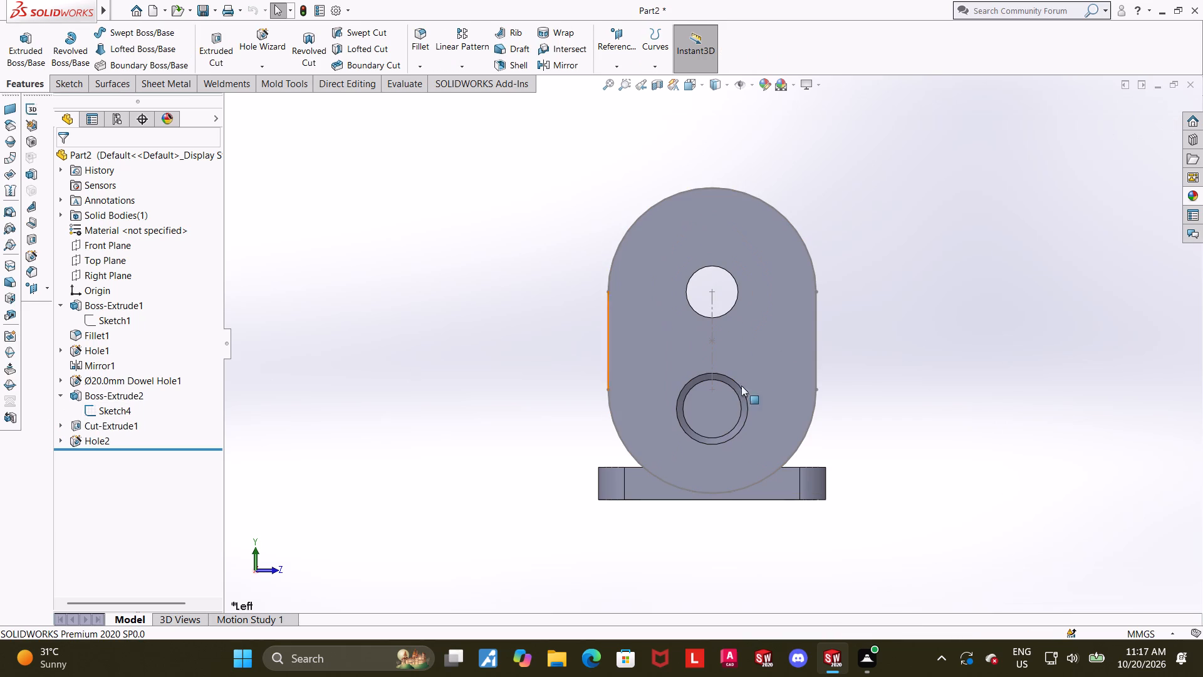
# Start a new sketch on the large flat oval face of Boss-Extrude2, on the side opposite the raised boss.
pyautogui.click(491, 376)
pyautogui.moveTo(570, 364); pyautogui.dragTo(598, 374, button='middle')
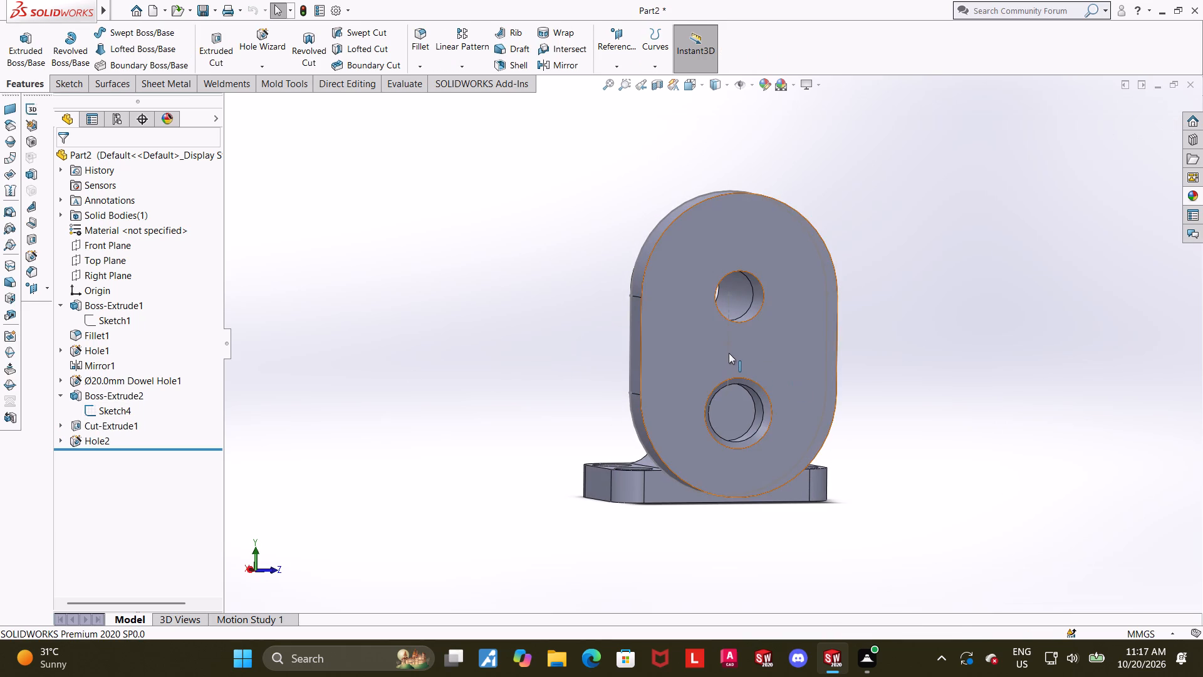
pyautogui.click(729, 353)
pyautogui.click(231, 397)
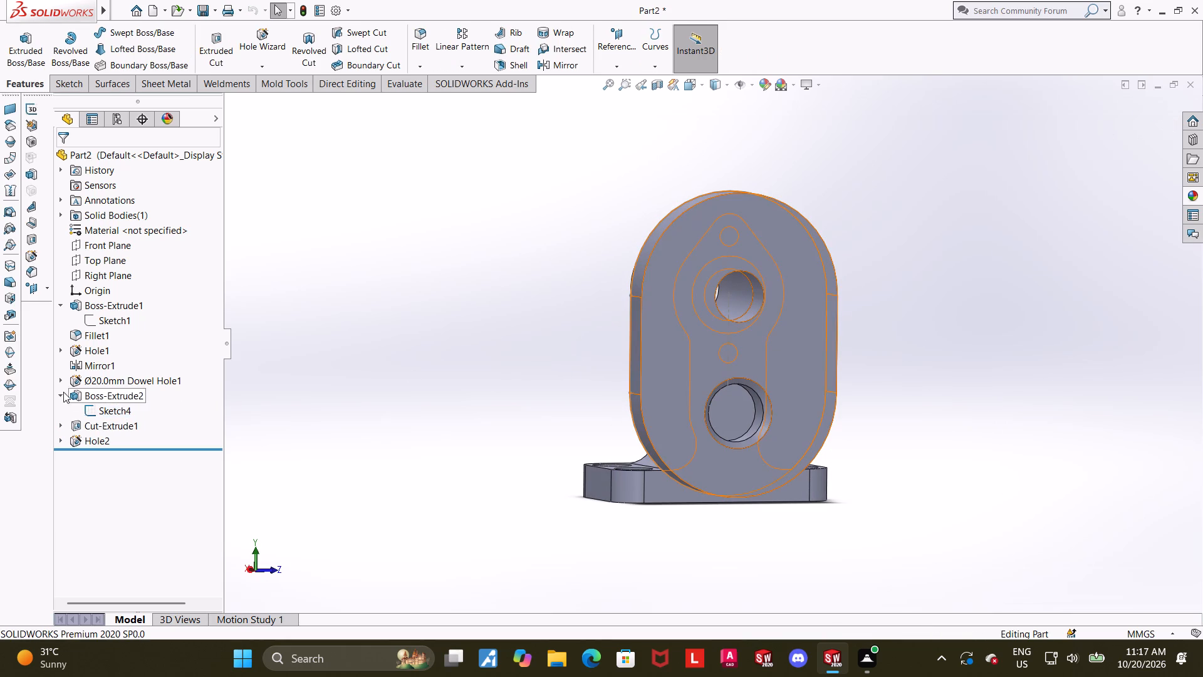
pyautogui.click(63, 392)
pyautogui.moveTo(399, 397); pyautogui.dragTo(383, 405, button='middle')
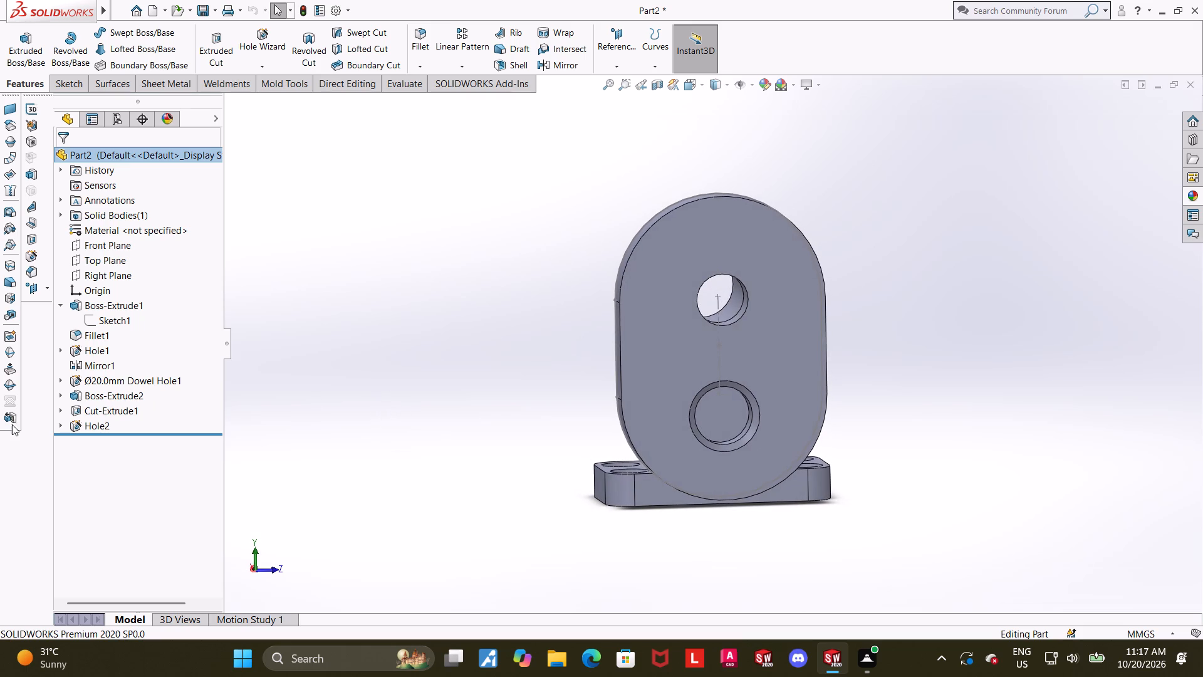
pyautogui.click(719, 347)
pyautogui.click(547, 345)
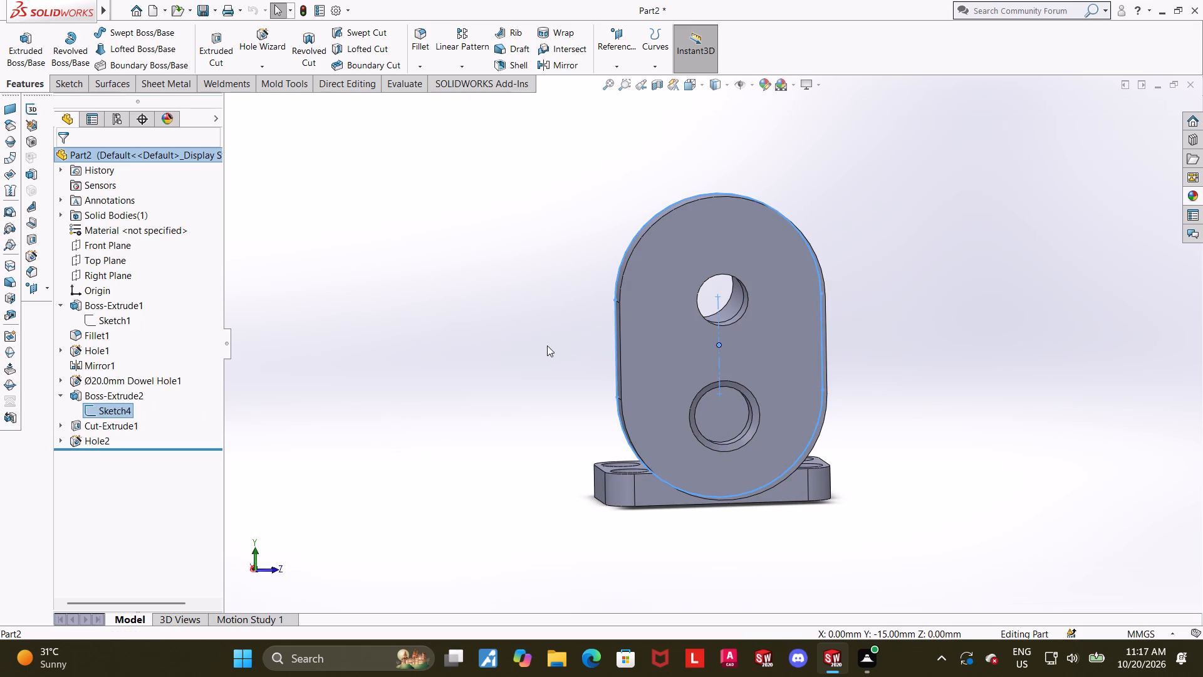
pyautogui.click(724, 344)
pyautogui.click(781, 307)
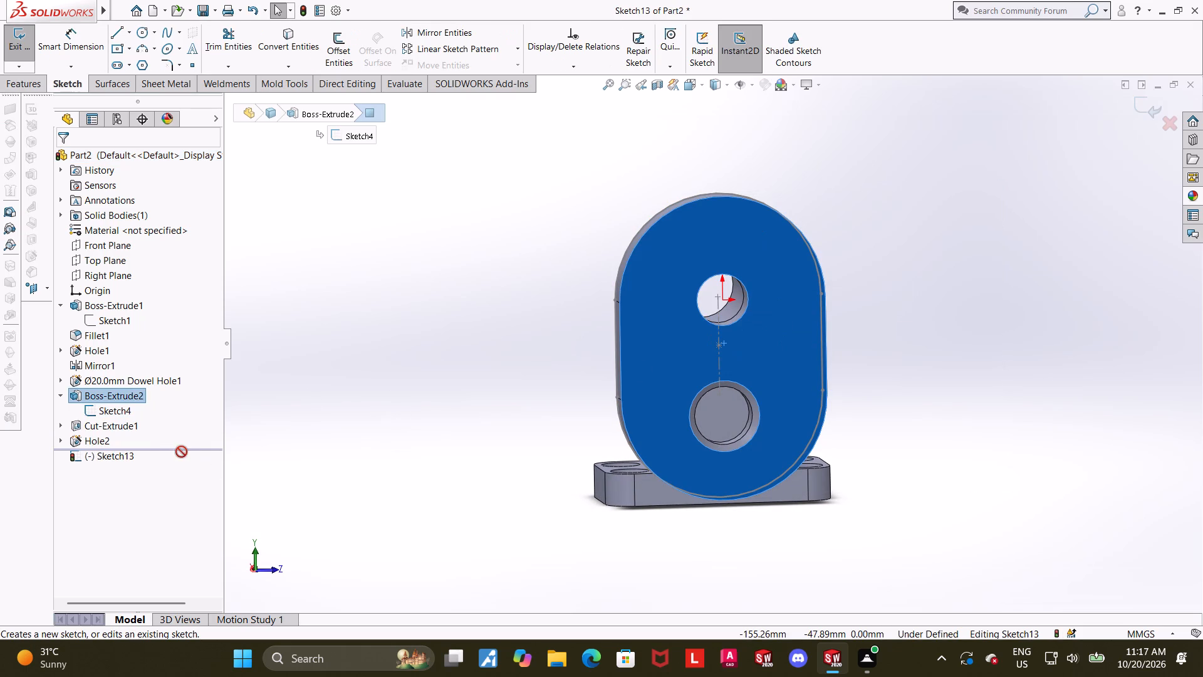
pyautogui.click(134, 453)
pyautogui.click(162, 441)
# Sketch a vertical straight slot over both bores on the face's centreline, about 63 mm between centres and 28 mm wide.
pyautogui.scroll(1, 776, 427)
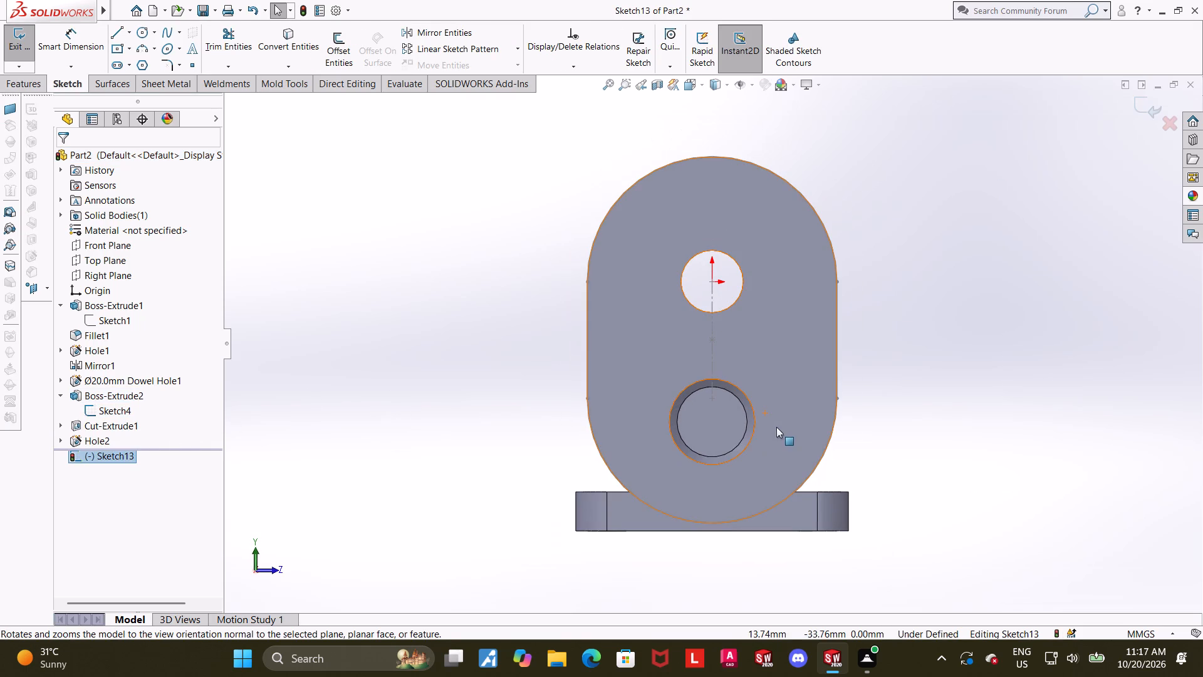
pyautogui.scroll(-1, 914, 459)
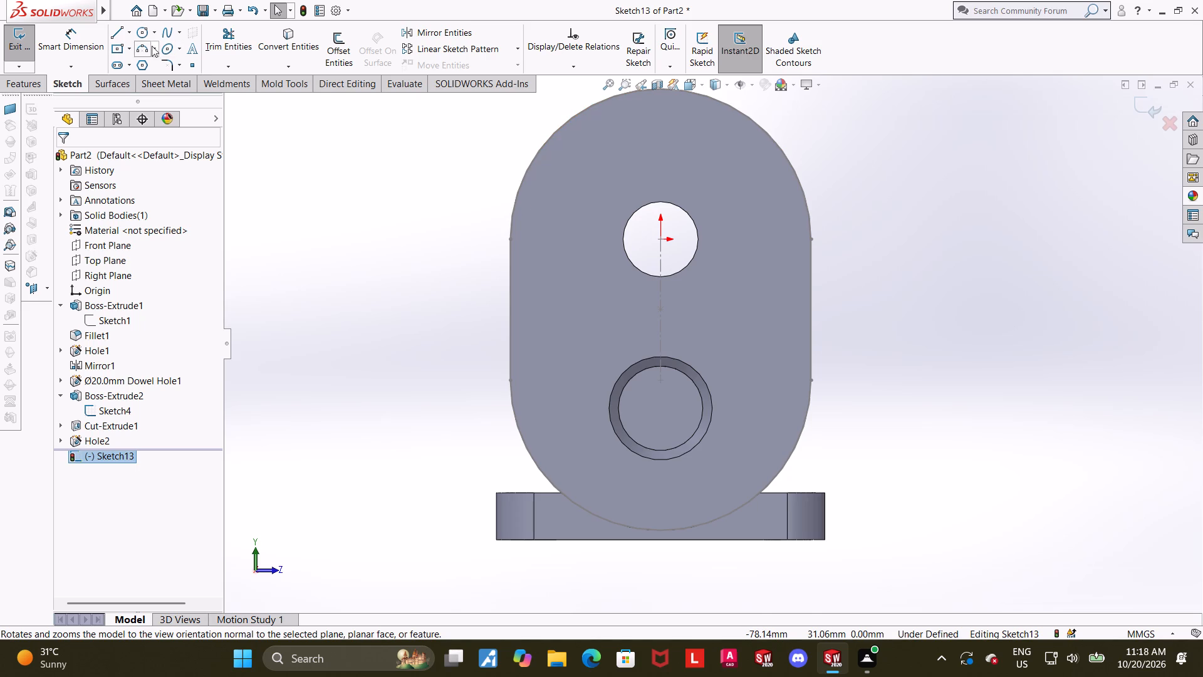
pyautogui.click(118, 68)
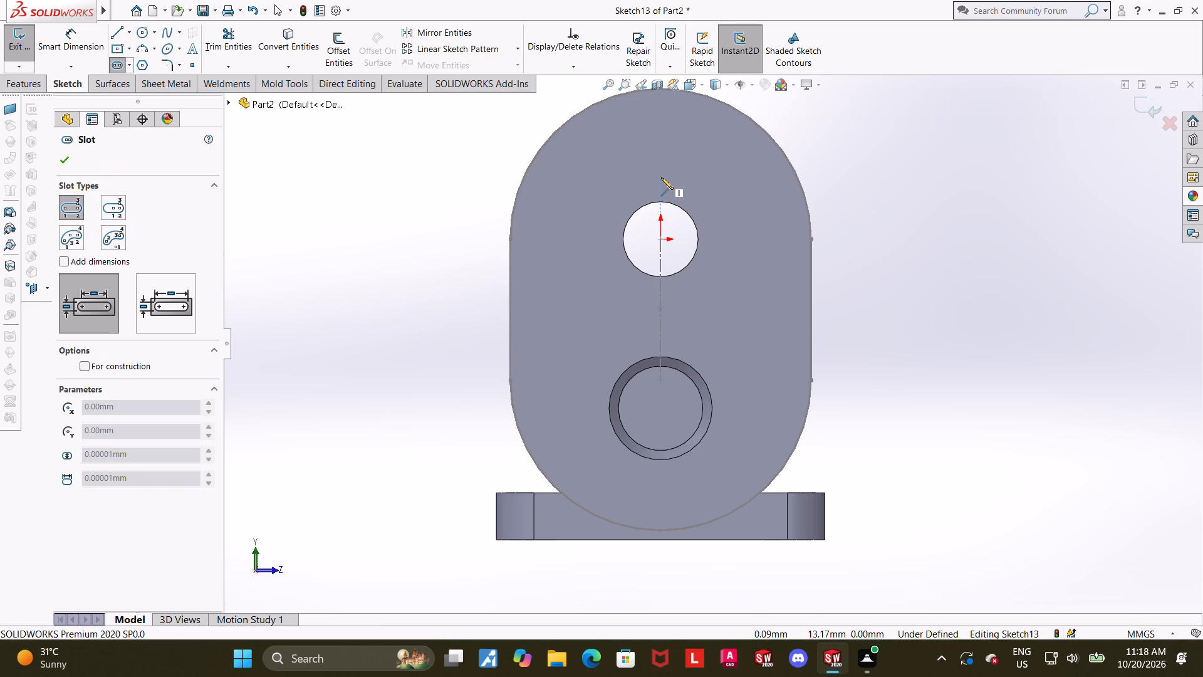
pyautogui.click(659, 182)
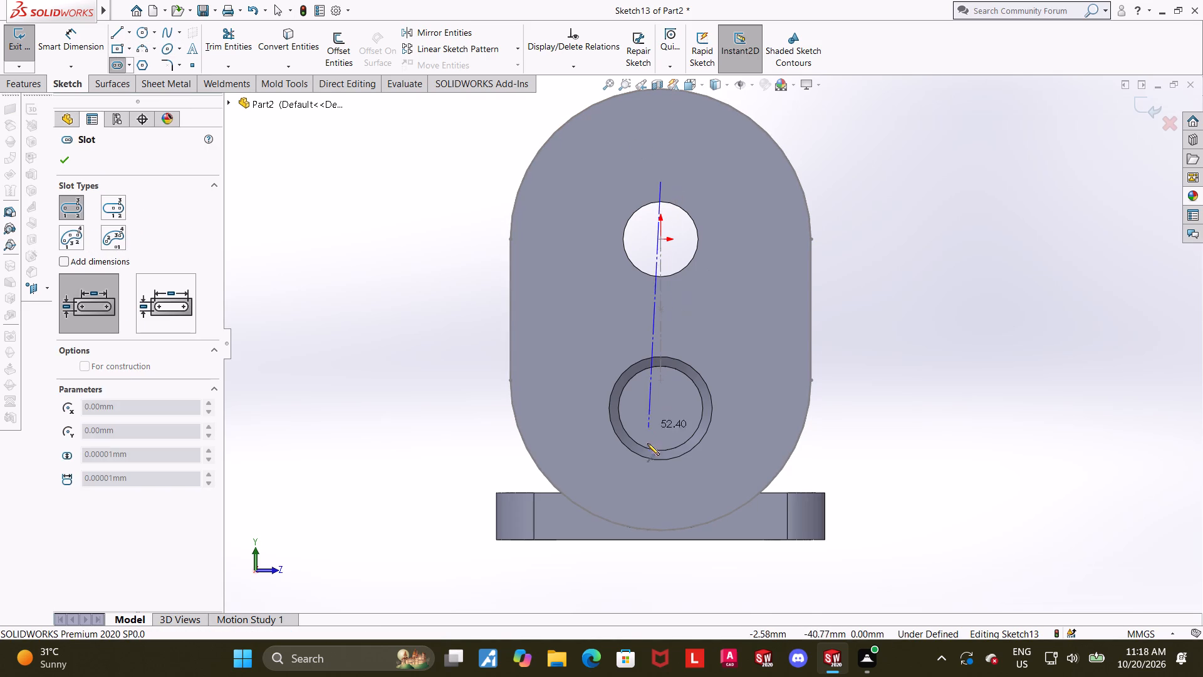
pyautogui.click(664, 476)
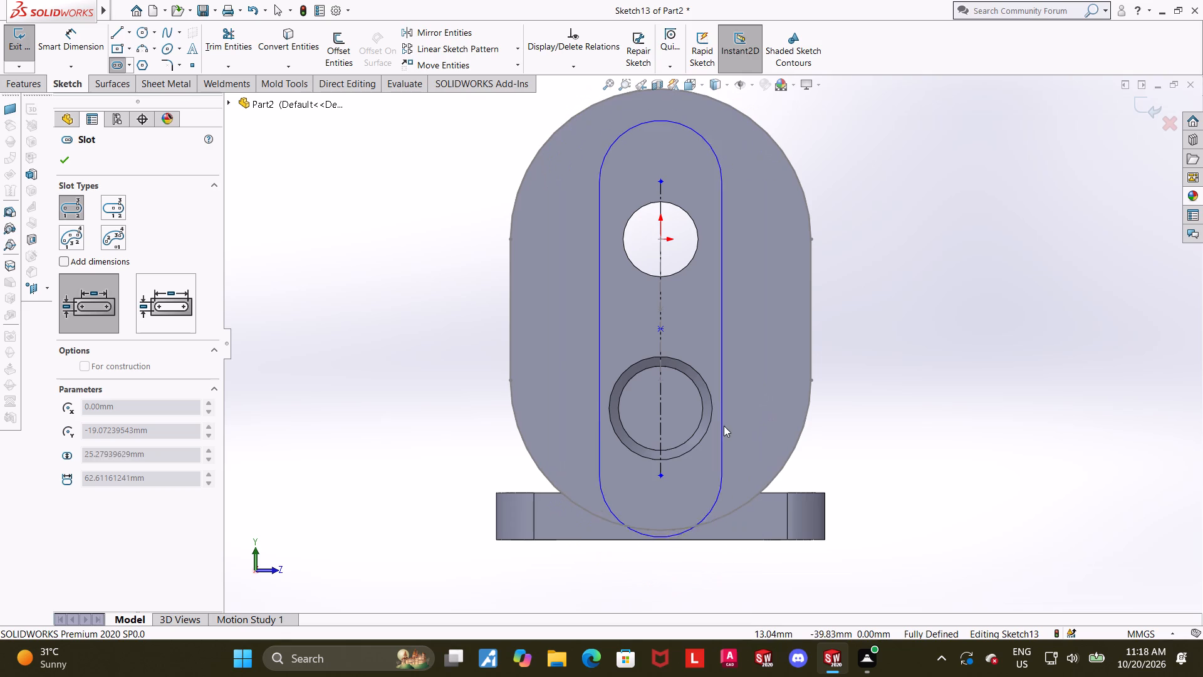
pyautogui.click(726, 419)
pyautogui.press('Escape')
pyautogui.press('Escape')
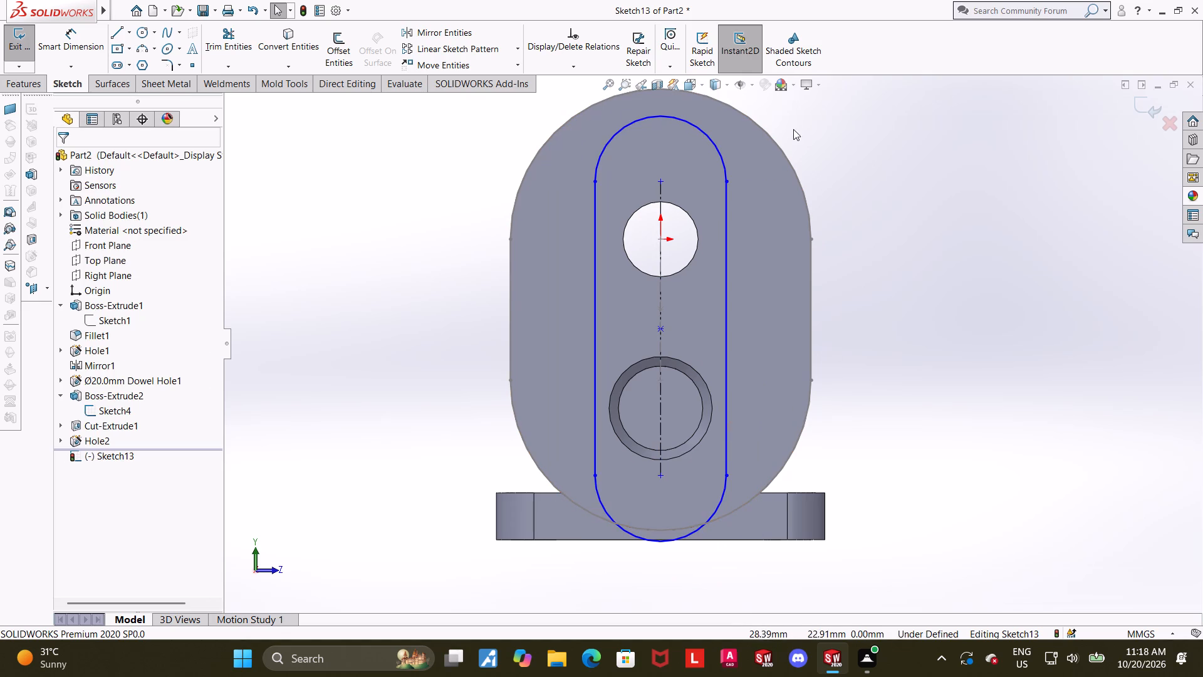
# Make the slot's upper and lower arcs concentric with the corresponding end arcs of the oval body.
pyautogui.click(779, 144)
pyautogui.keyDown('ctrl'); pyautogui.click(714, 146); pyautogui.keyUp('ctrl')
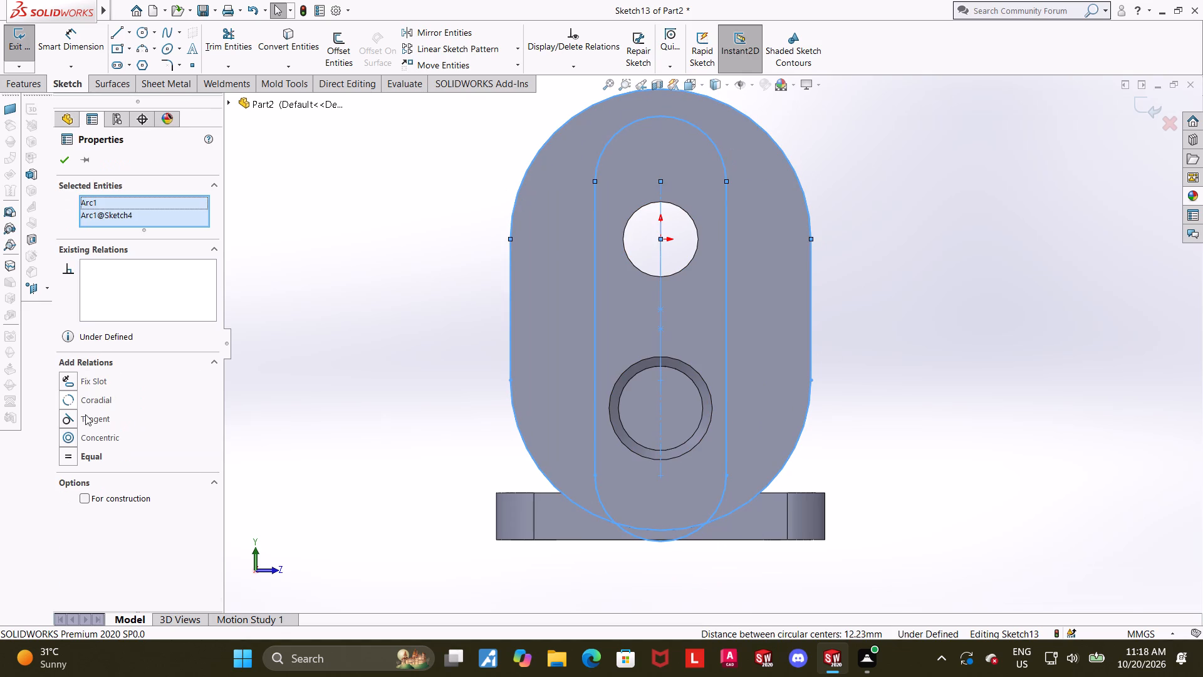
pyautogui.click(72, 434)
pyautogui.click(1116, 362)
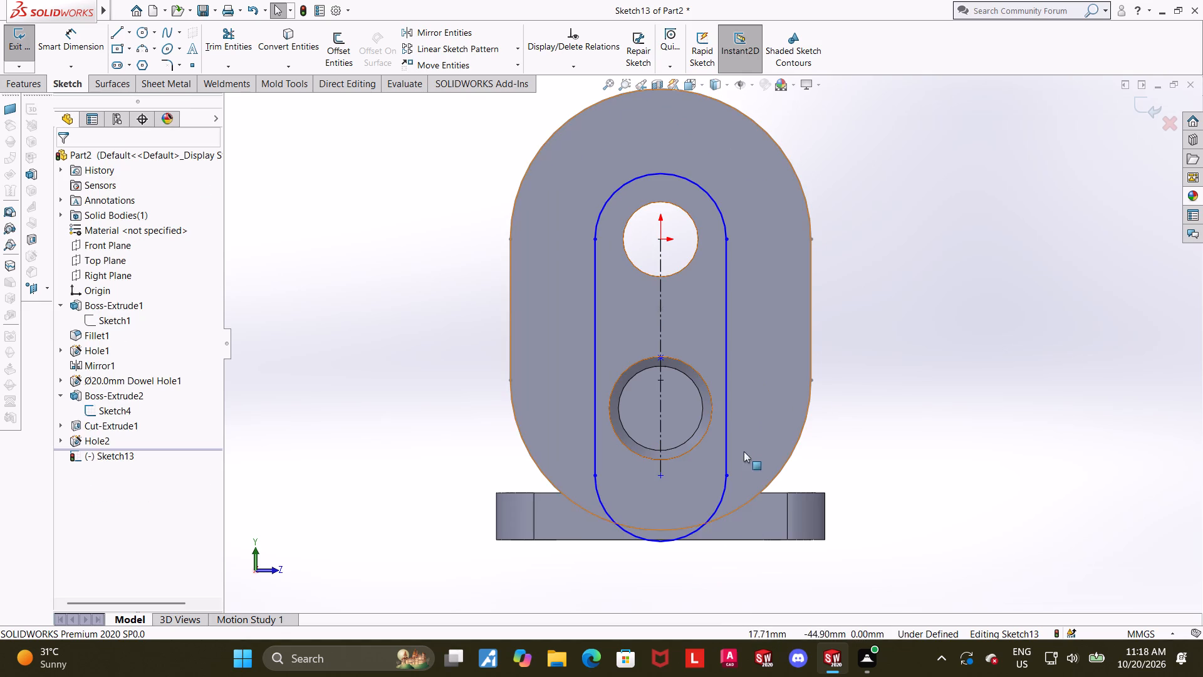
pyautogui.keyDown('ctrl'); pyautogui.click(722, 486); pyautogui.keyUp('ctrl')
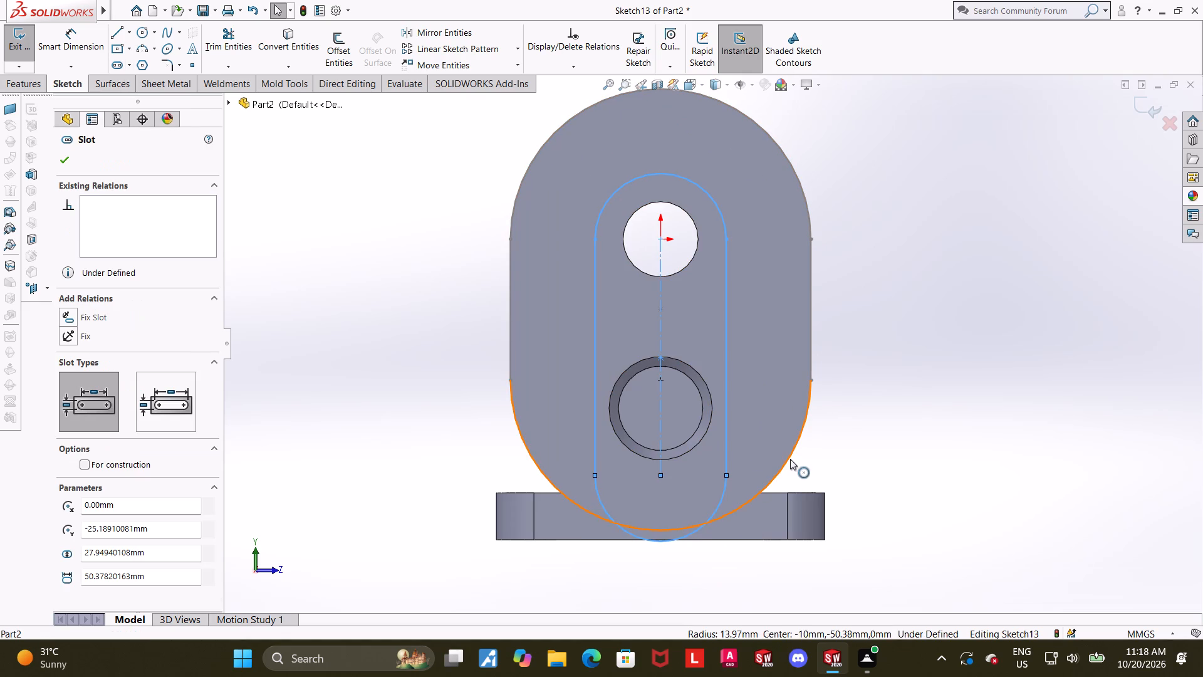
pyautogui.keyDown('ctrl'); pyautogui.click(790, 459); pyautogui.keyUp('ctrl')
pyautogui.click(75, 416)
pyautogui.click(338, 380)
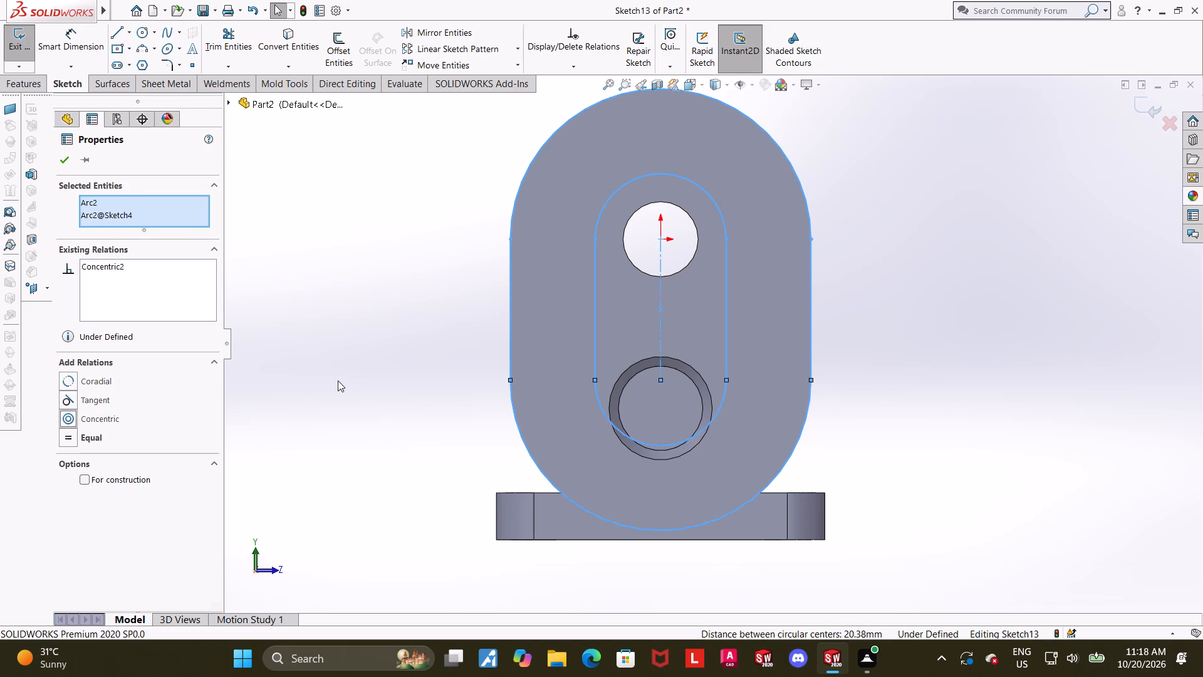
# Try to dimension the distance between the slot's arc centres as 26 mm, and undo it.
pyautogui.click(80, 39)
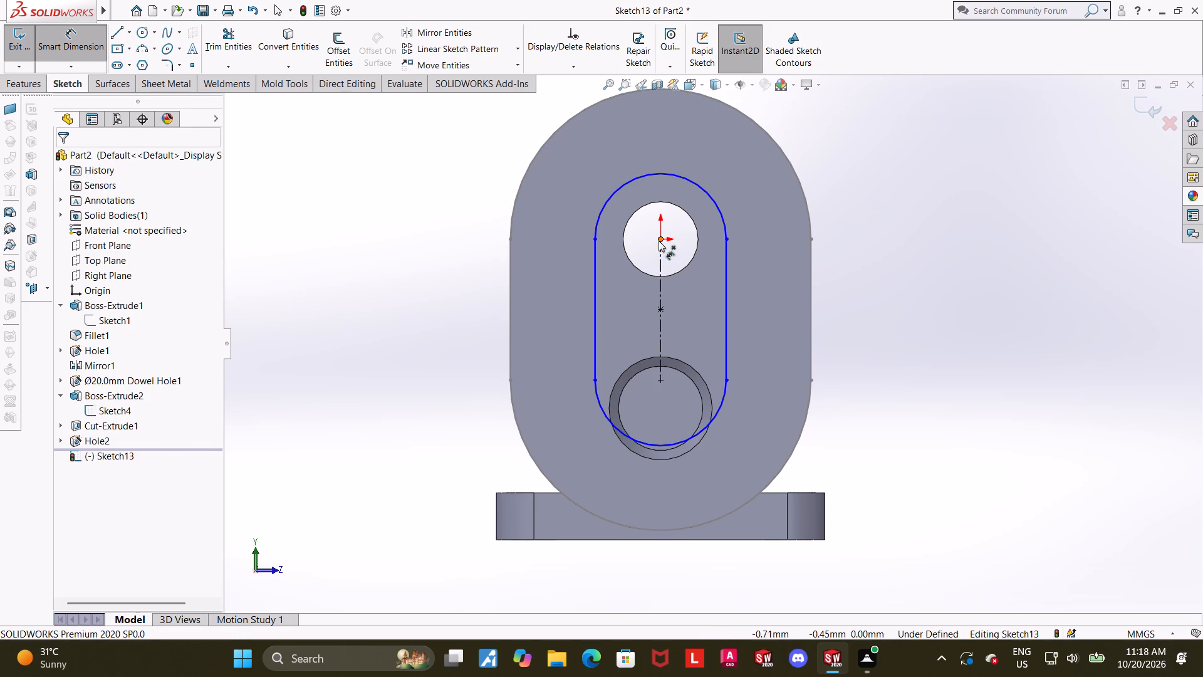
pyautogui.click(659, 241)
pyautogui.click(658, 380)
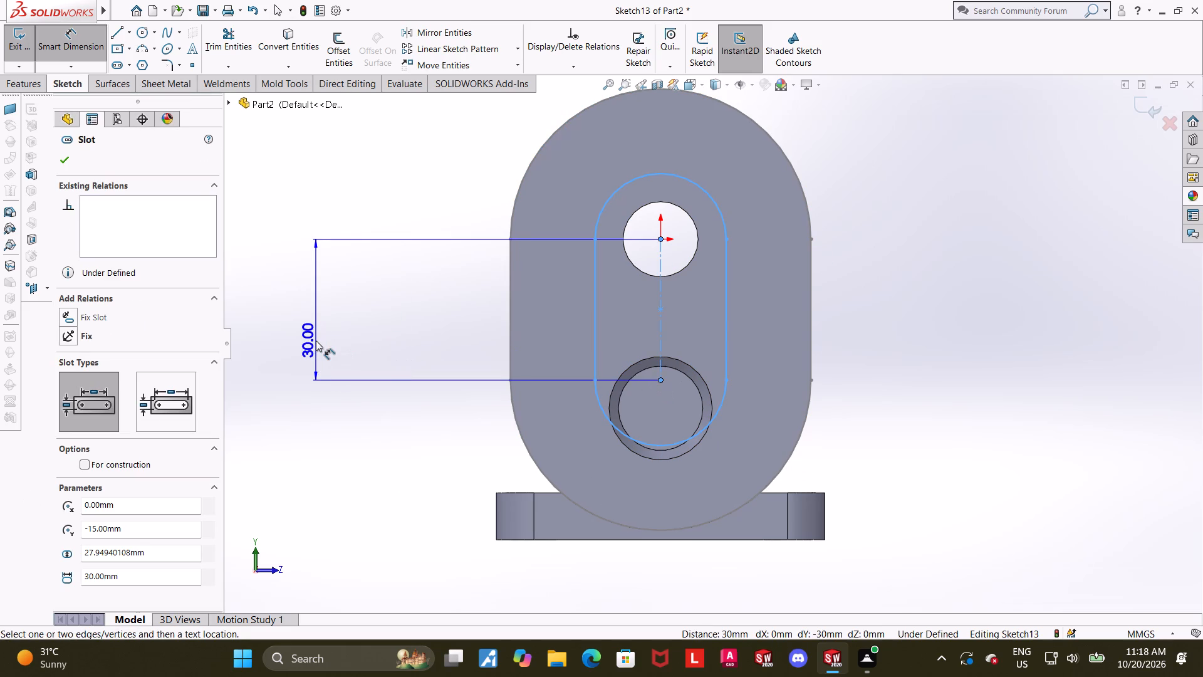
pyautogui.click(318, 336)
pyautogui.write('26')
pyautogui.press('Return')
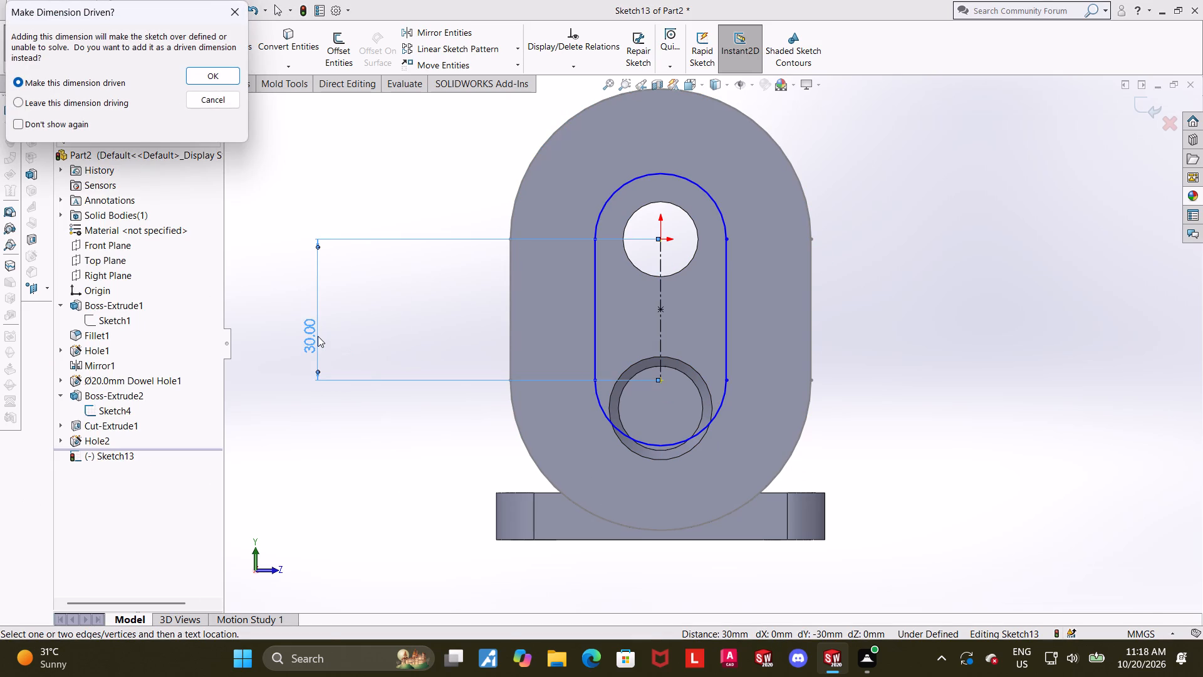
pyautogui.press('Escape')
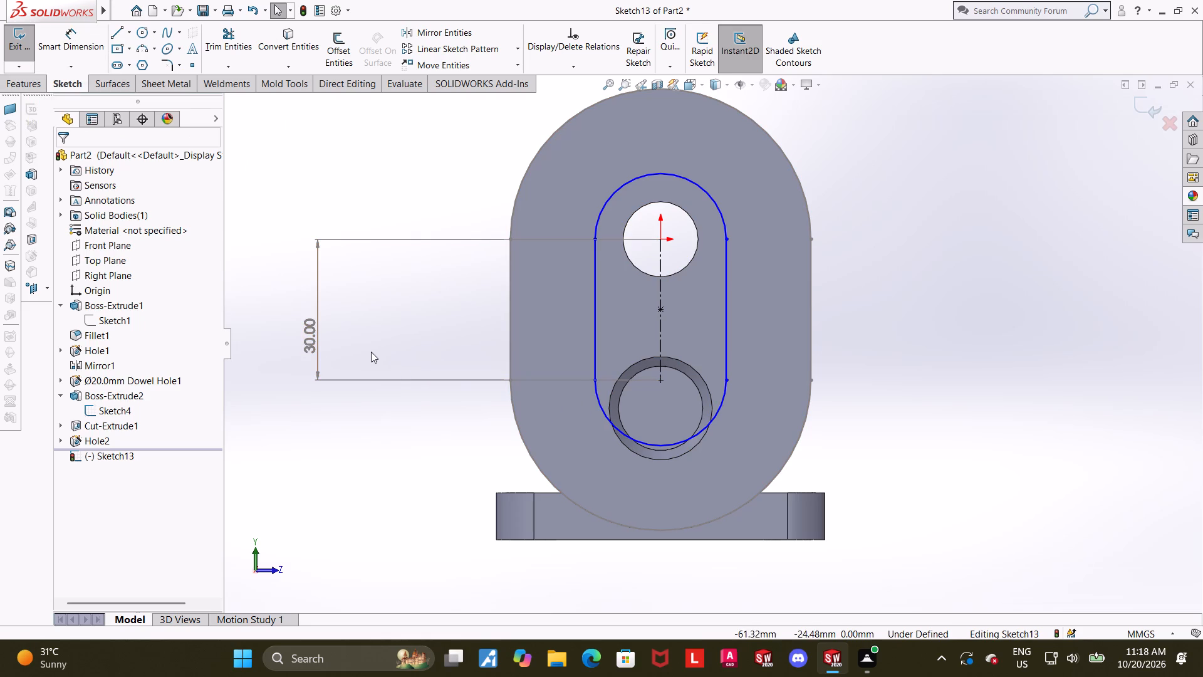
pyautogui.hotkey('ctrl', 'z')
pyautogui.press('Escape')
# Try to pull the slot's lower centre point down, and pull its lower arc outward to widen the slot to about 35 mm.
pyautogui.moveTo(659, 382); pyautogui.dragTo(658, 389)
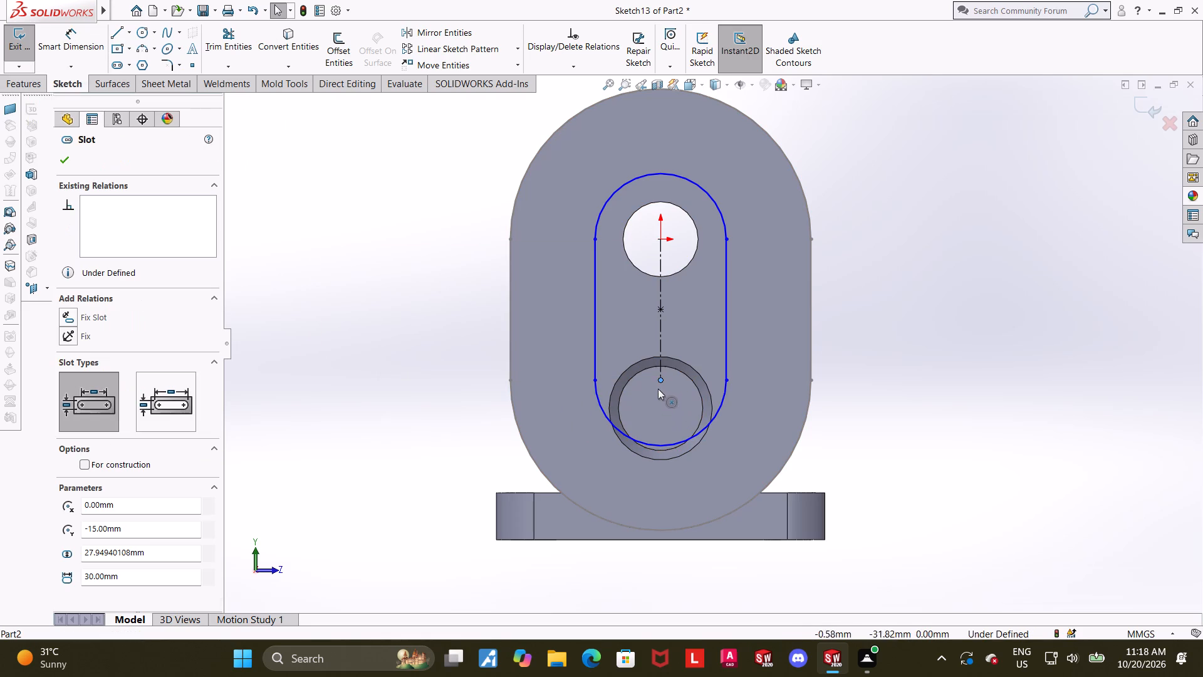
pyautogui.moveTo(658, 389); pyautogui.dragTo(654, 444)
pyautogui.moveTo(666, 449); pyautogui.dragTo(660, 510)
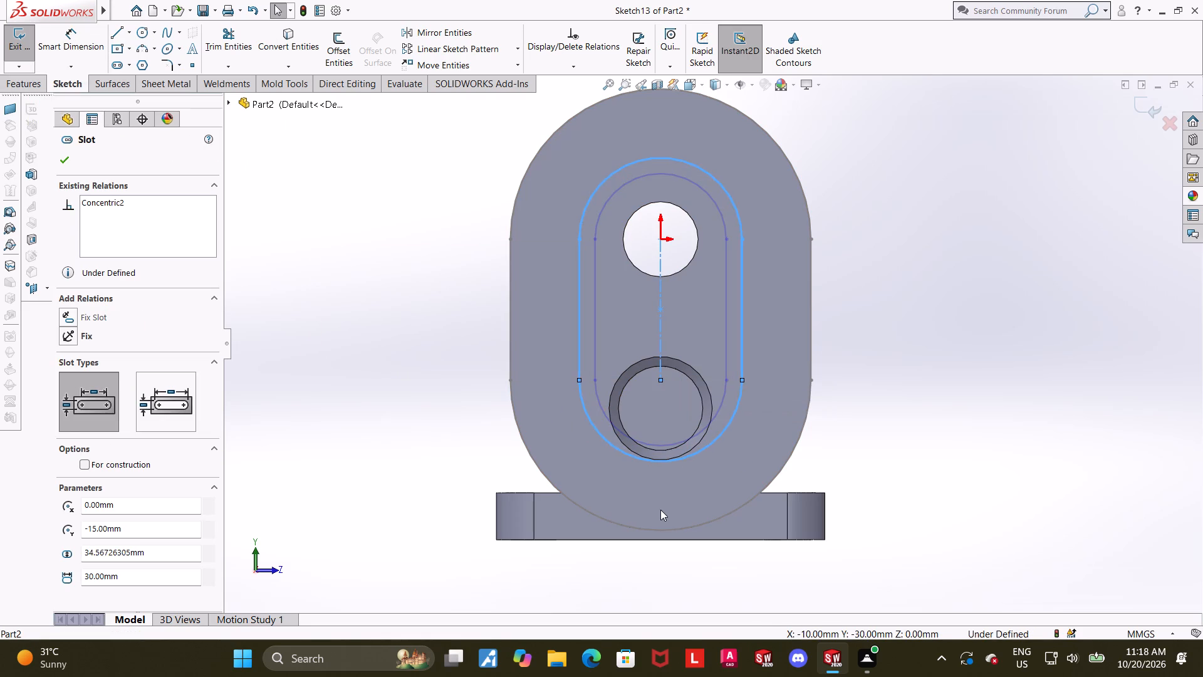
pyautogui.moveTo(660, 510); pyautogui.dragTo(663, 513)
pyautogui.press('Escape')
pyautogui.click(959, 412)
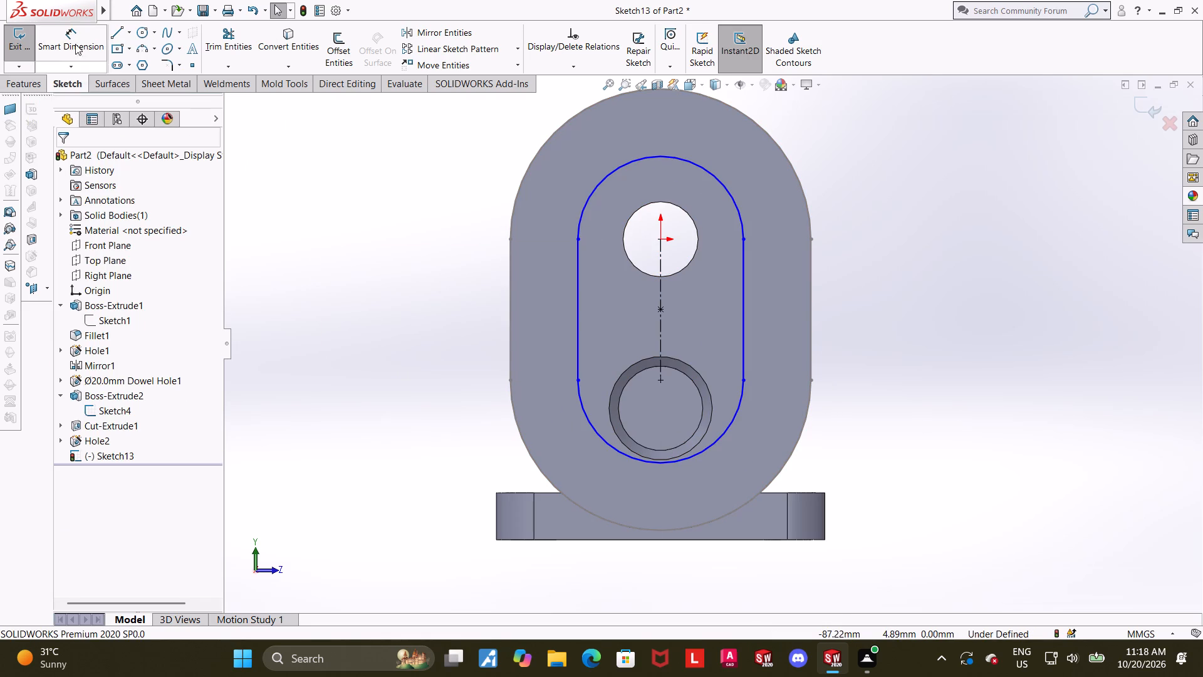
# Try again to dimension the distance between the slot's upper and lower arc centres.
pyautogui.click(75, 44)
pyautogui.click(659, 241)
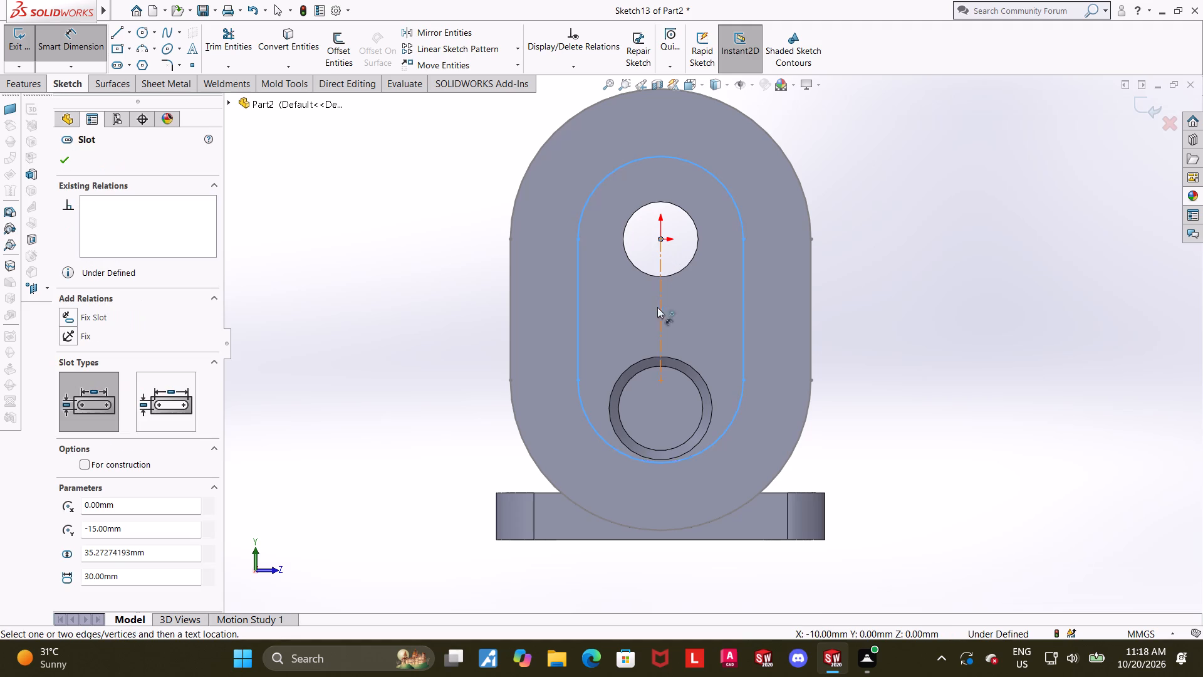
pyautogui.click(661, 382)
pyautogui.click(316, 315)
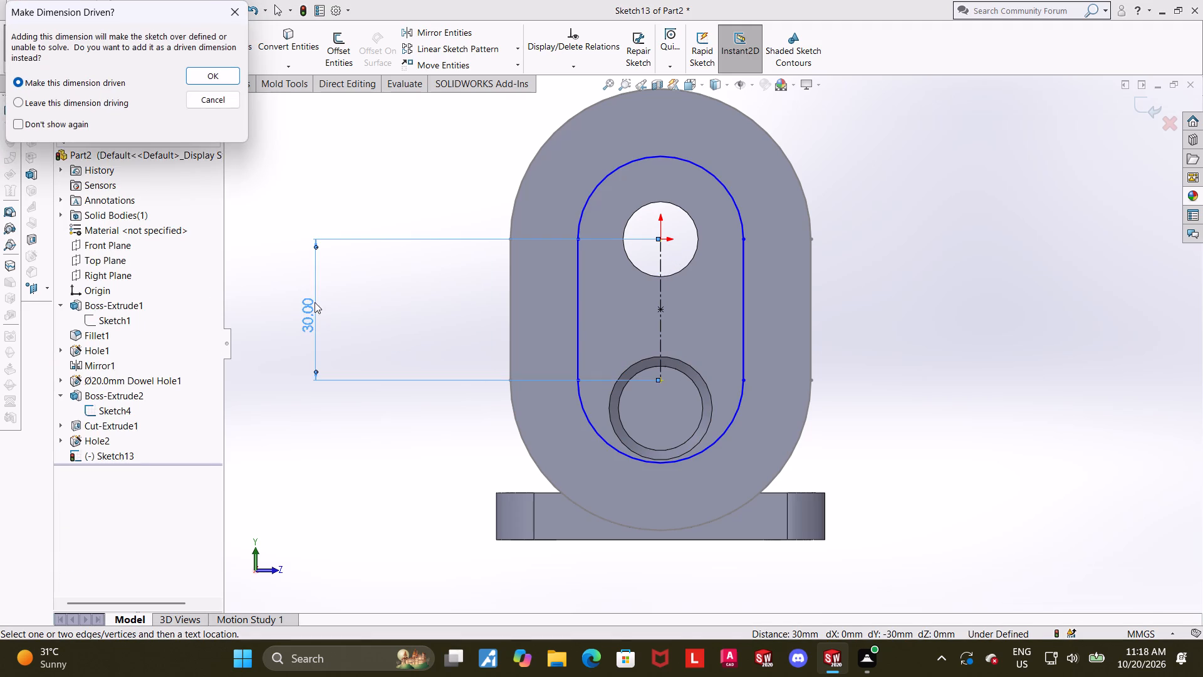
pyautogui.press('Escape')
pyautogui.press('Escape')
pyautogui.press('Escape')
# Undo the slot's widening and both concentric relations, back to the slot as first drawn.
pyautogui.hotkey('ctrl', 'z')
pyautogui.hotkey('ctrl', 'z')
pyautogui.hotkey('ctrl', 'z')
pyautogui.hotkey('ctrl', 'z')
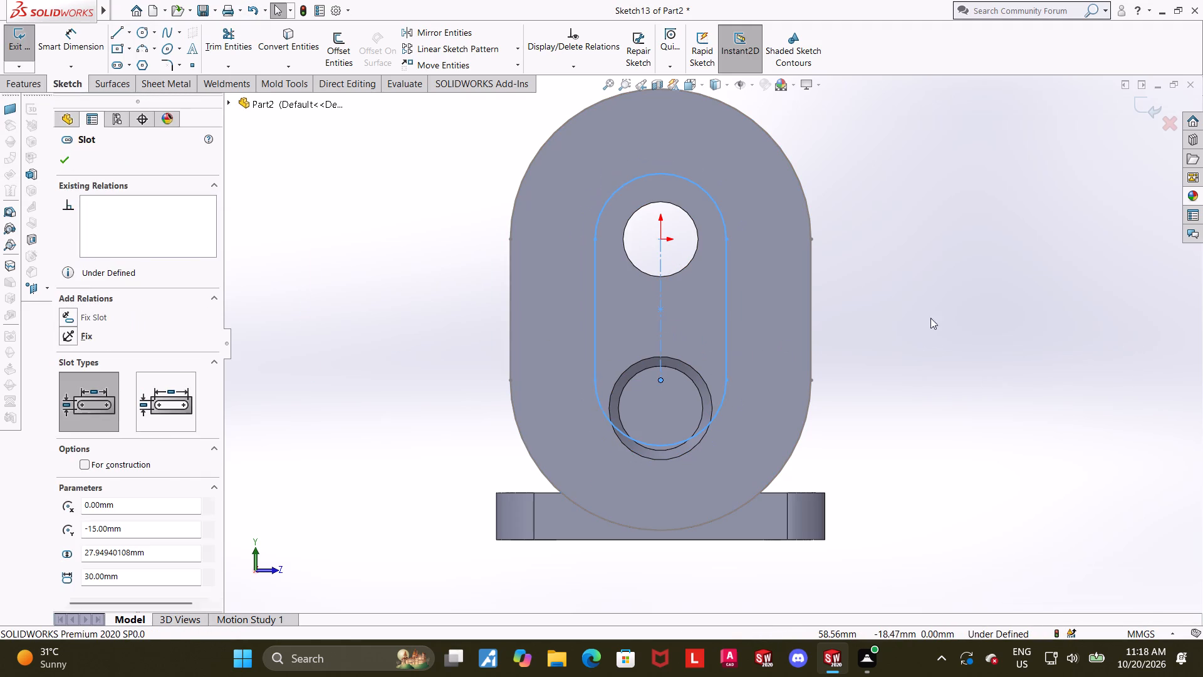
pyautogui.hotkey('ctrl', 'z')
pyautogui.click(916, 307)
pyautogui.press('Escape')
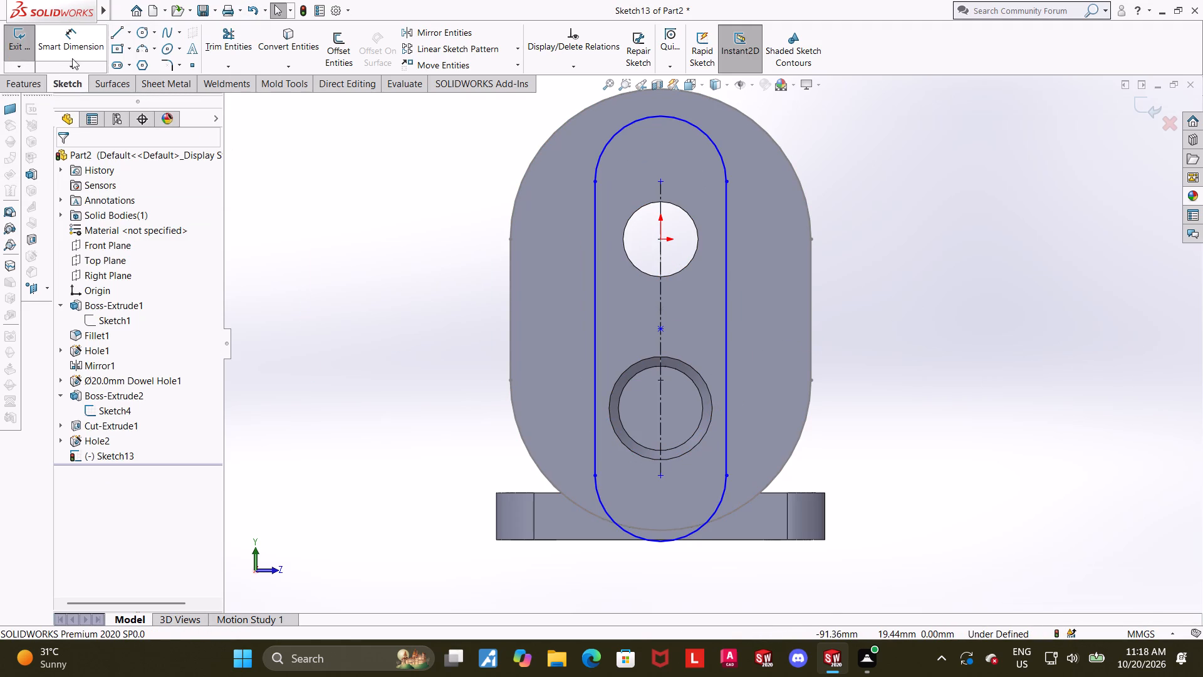
# Dimension the distance between the slot's upper and lower arc centres as 36 mm.
pyautogui.click(75, 47)
pyautogui.click(658, 181)
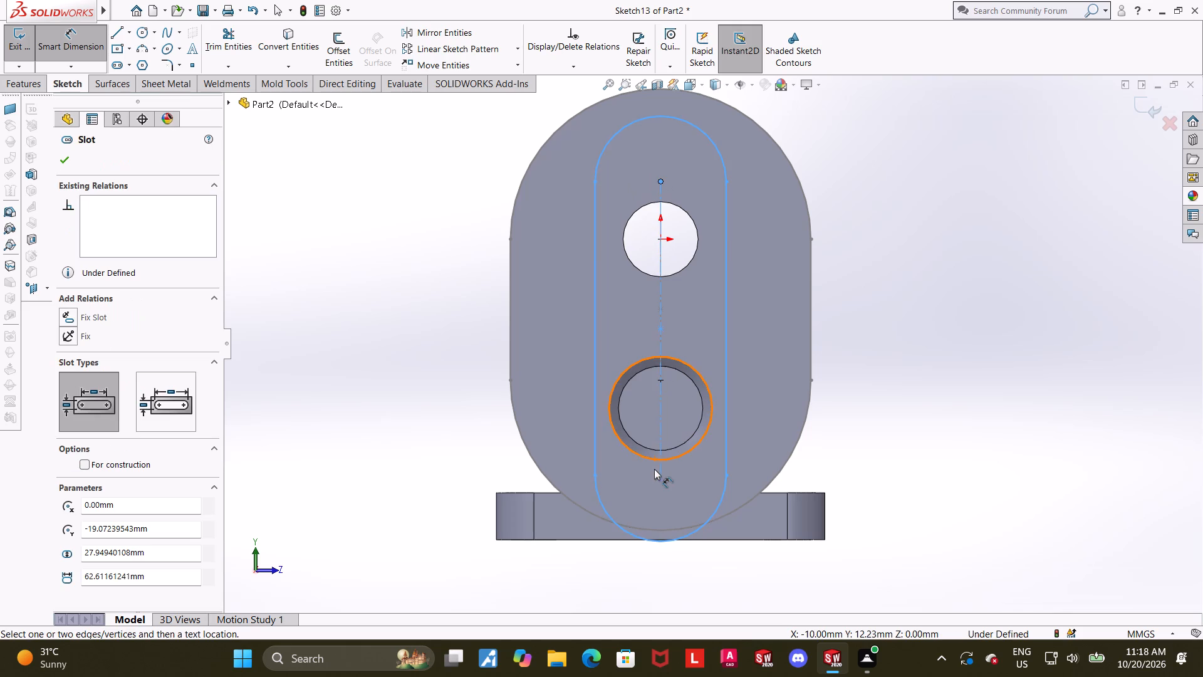
pyautogui.click(657, 475)
pyautogui.click(322, 359)
pyautogui.write('36')
pyautogui.press('Return')
pyautogui.press('Escape')
pyautogui.press('Escape')
pyautogui.click(897, 355)
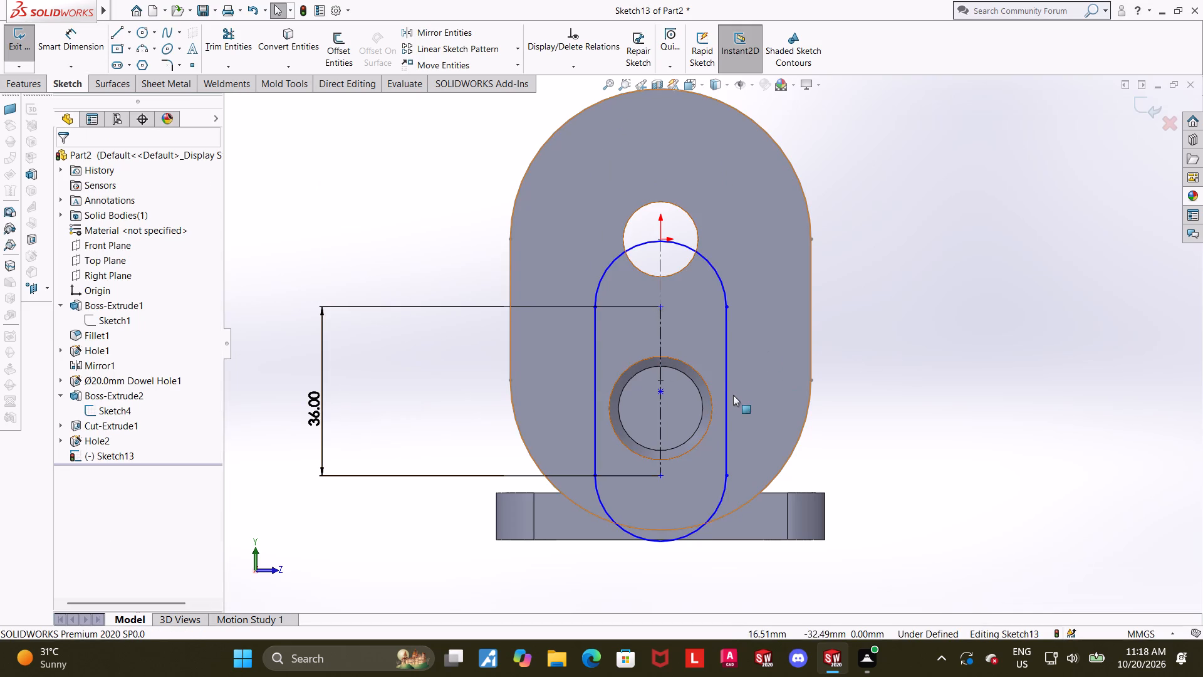
# Align the slot's centre point horizontally with the midpoint of the oval body's straight side edge.
pyautogui.click(810, 310)
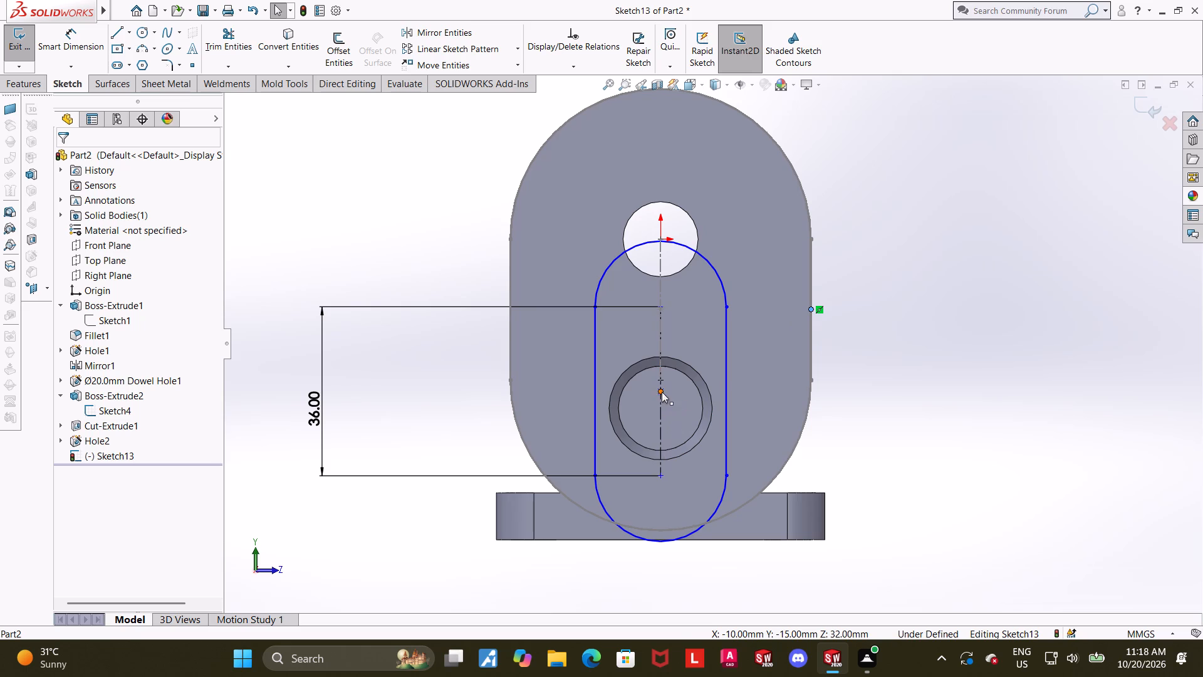
pyautogui.keyDown('ctrl'); pyautogui.click(660, 392); pyautogui.keyUp('ctrl')
pyautogui.click(66, 397)
pyautogui.click(917, 411)
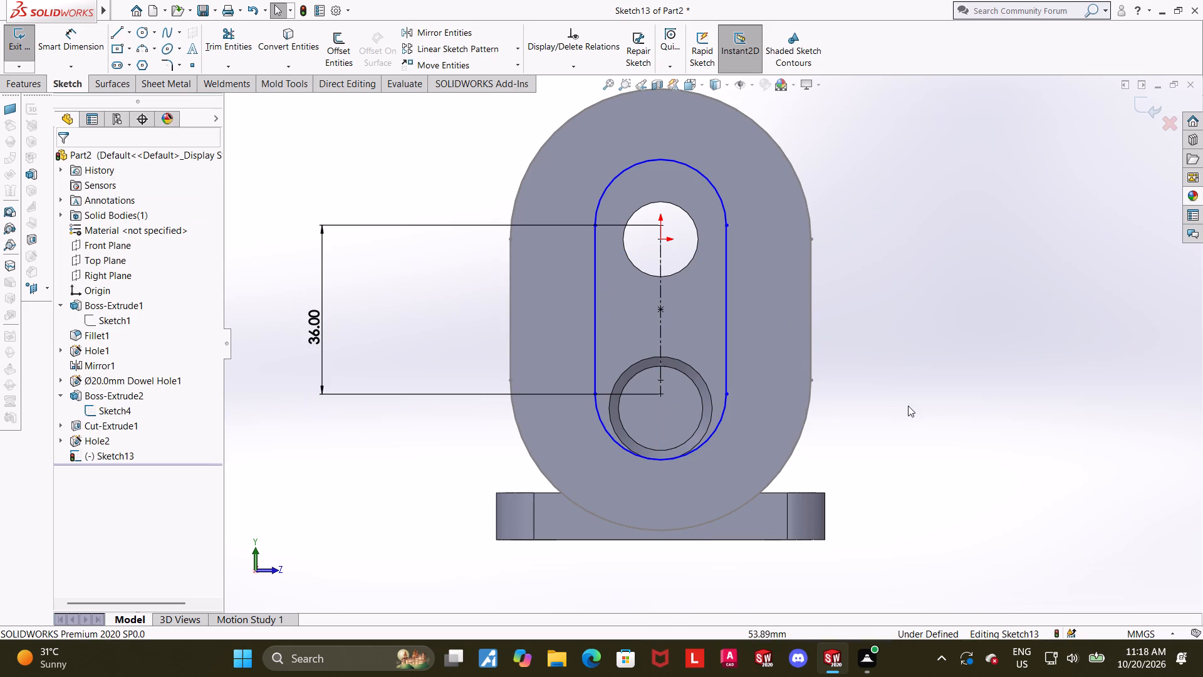
# Widen the slot and dimension the distance from its lower arc centre to the arc's lowest point as 19 mm.
pyautogui.moveTo(720, 420); pyautogui.dragTo(744, 441)
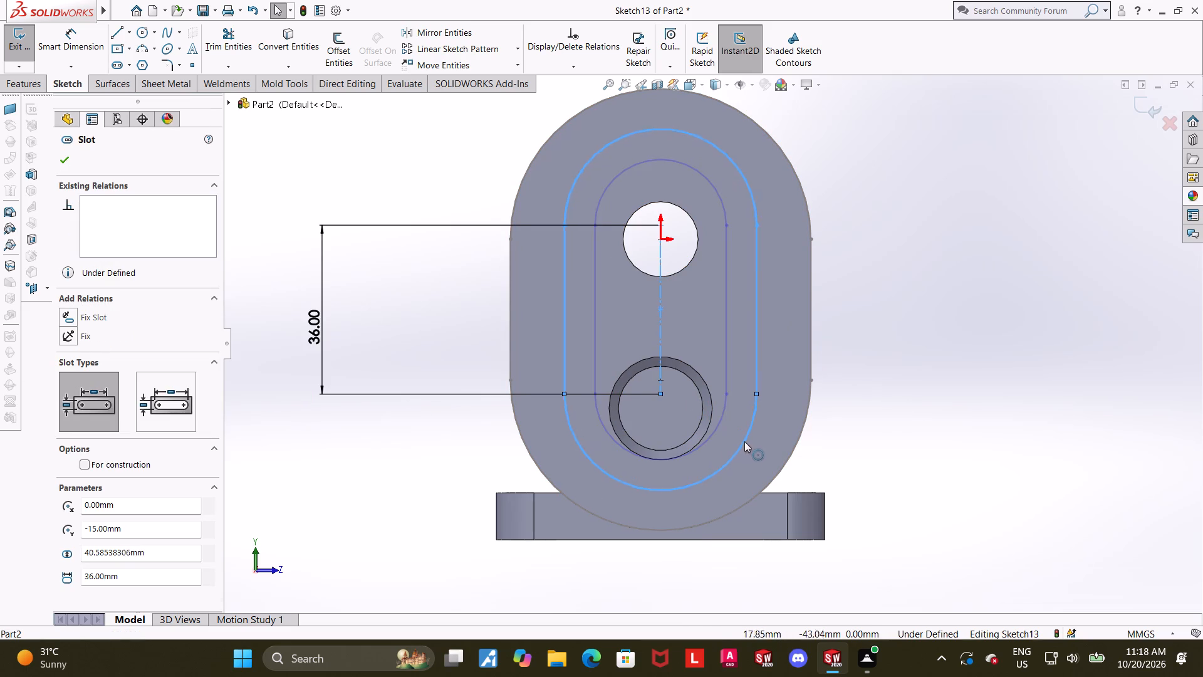
pyautogui.moveTo(744, 441); pyautogui.dragTo(745, 443)
pyautogui.click(945, 428)
pyautogui.click(78, 39)
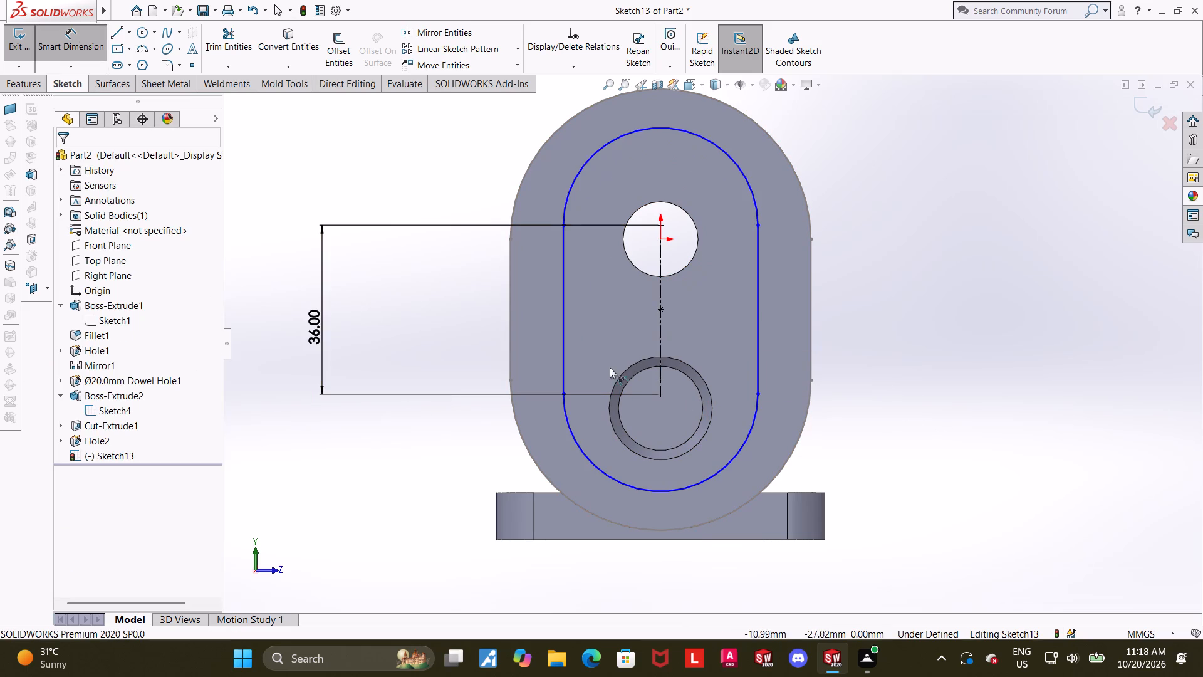
pyautogui.click(661, 393)
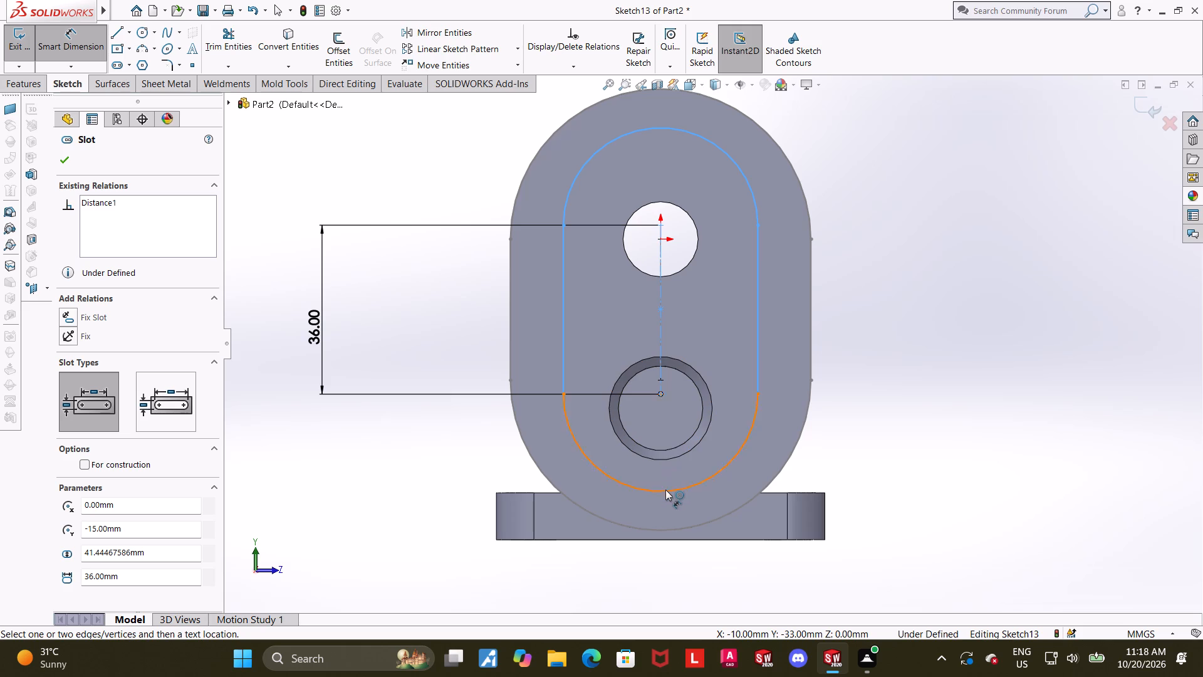
pyautogui.click(659, 492)
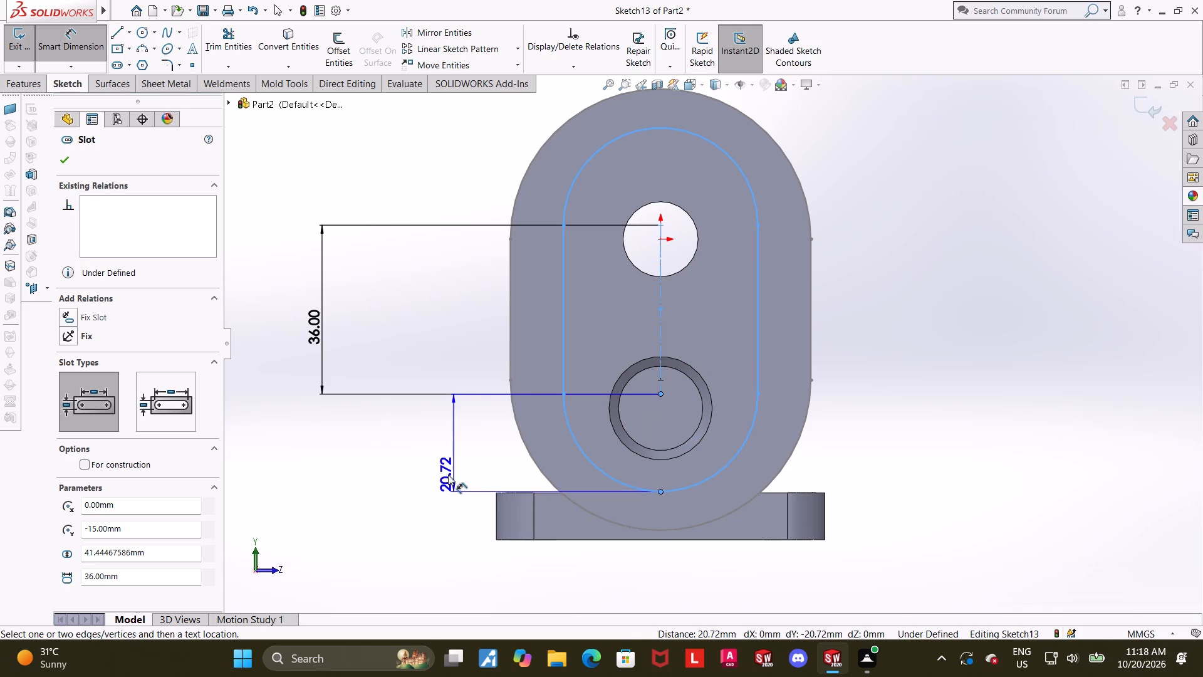
pyautogui.click(372, 475)
pyautogui.press('1')
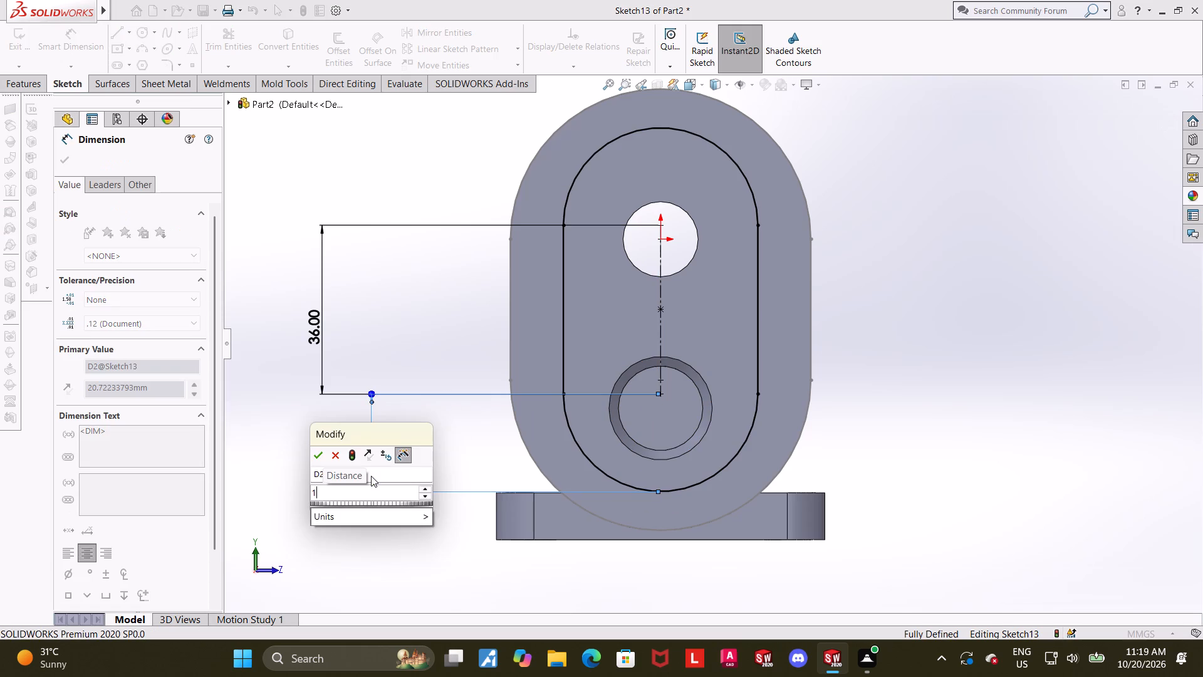
pyautogui.press('9')
pyautogui.press('Return')
pyautogui.press('Escape')
pyautogui.press('Escape')
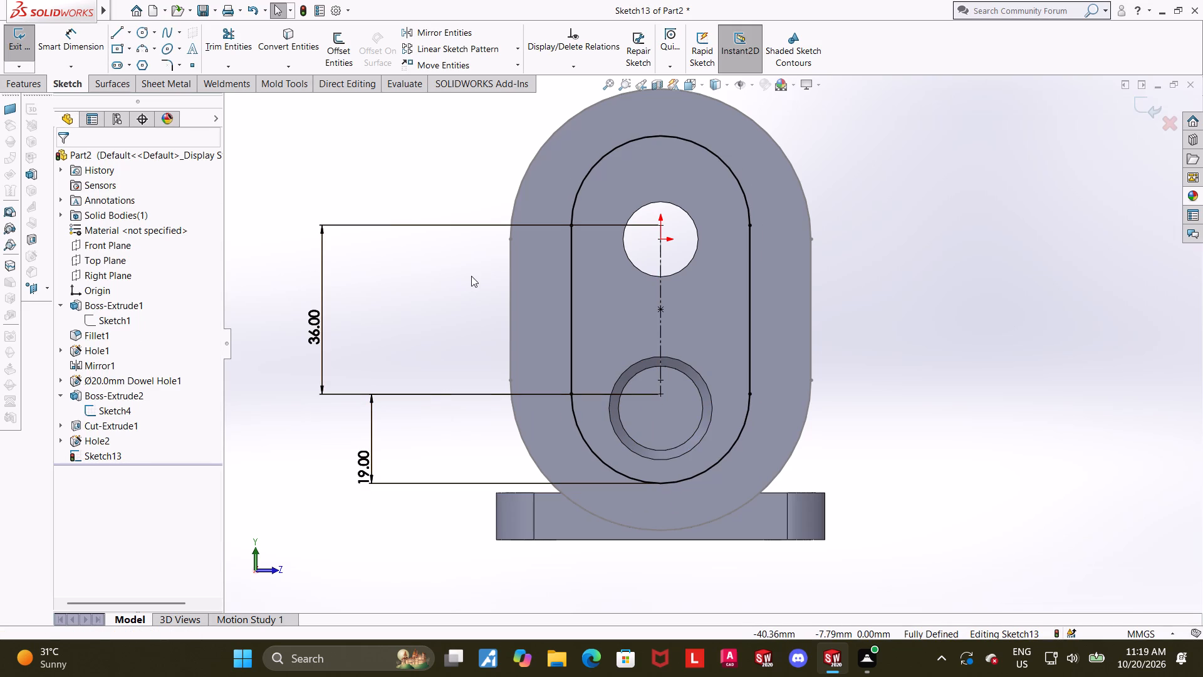
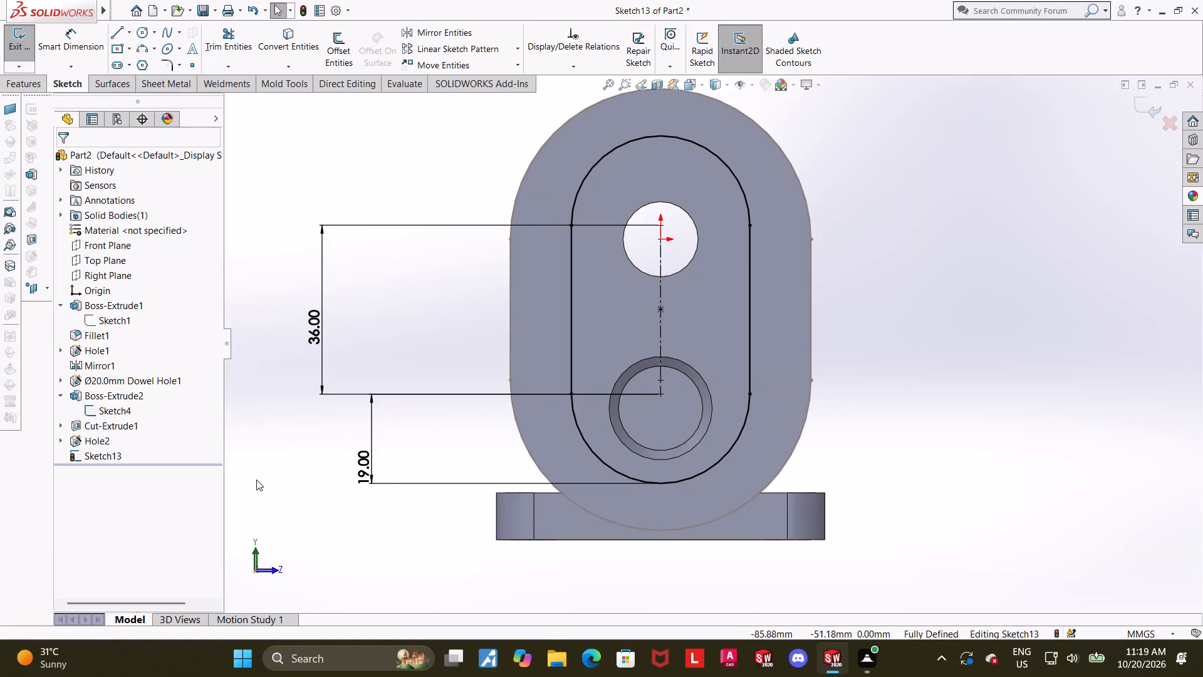
# Set the distance from the slot's lower arc centre to the arc's lowest point to 25 mm.
pyautogui.doubleClick(372, 469)
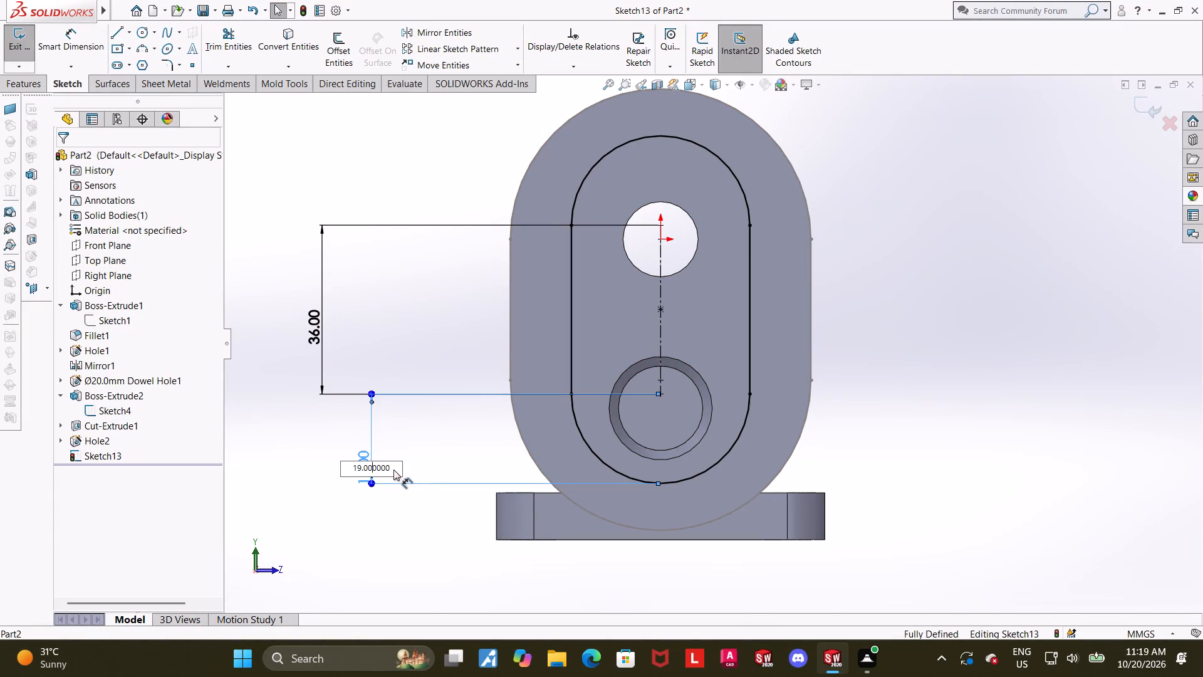
pyautogui.moveTo(393, 470); pyautogui.dragTo(78, 461)
pyautogui.write('25')
pyautogui.press('Return')
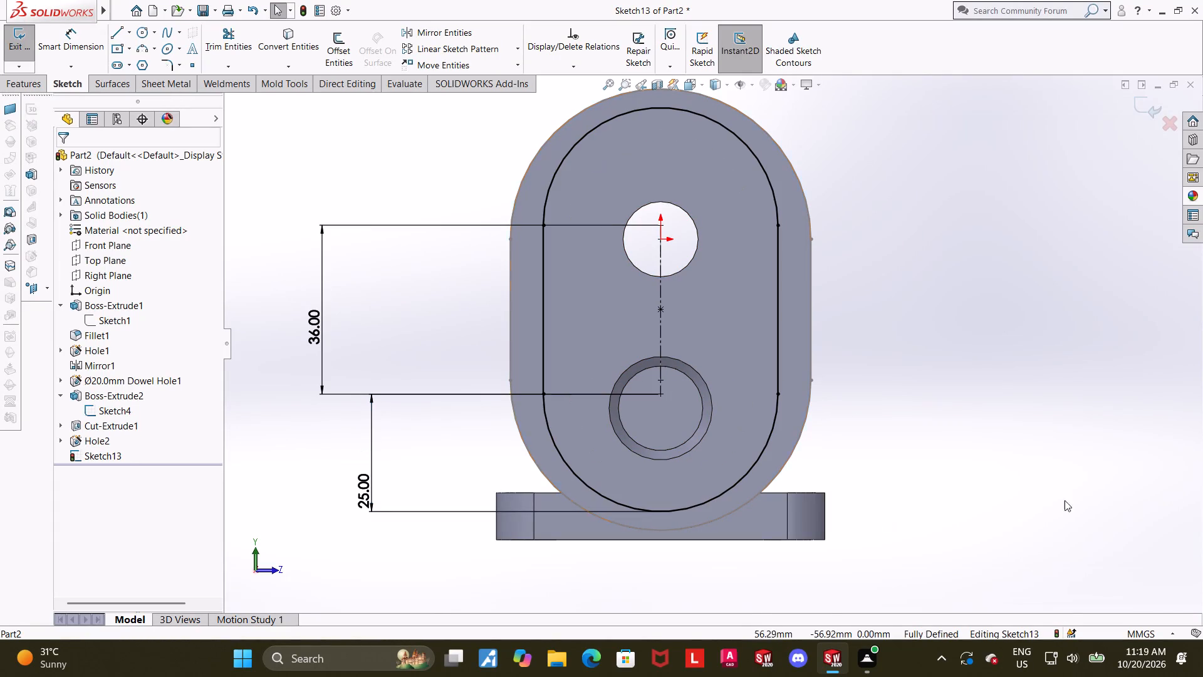
pyautogui.click(1063, 446)
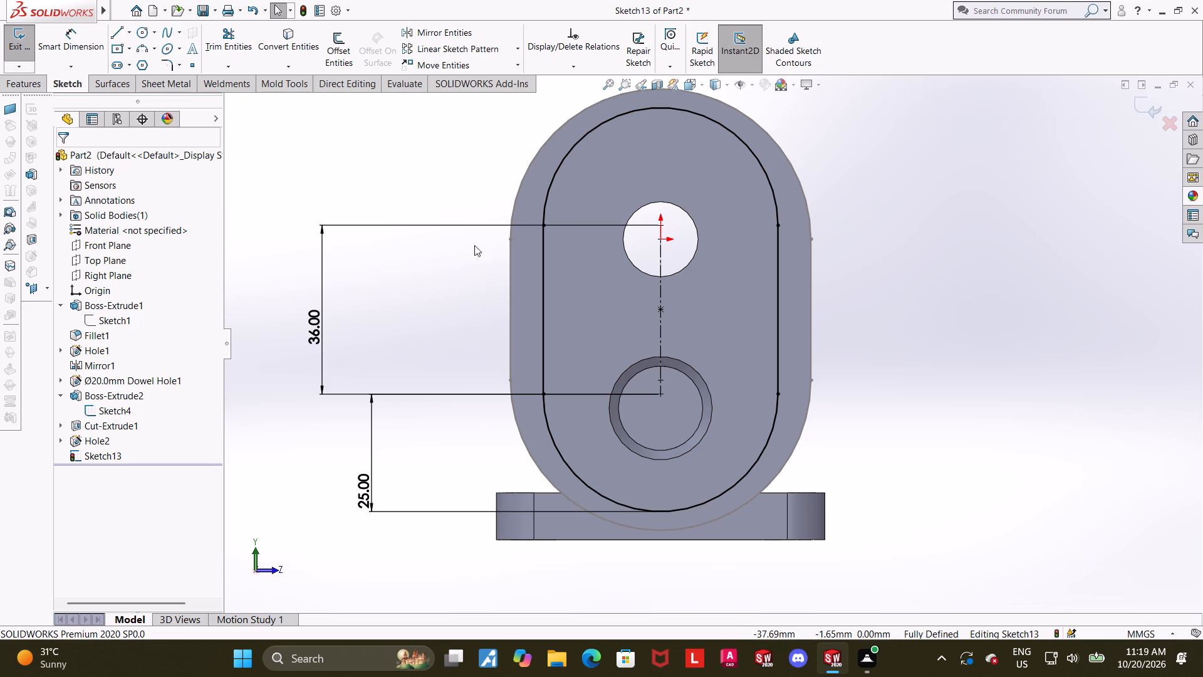
# Place sketch points at the midpoints of the slot's lower and upper end arcs.
pyautogui.click(190, 63)
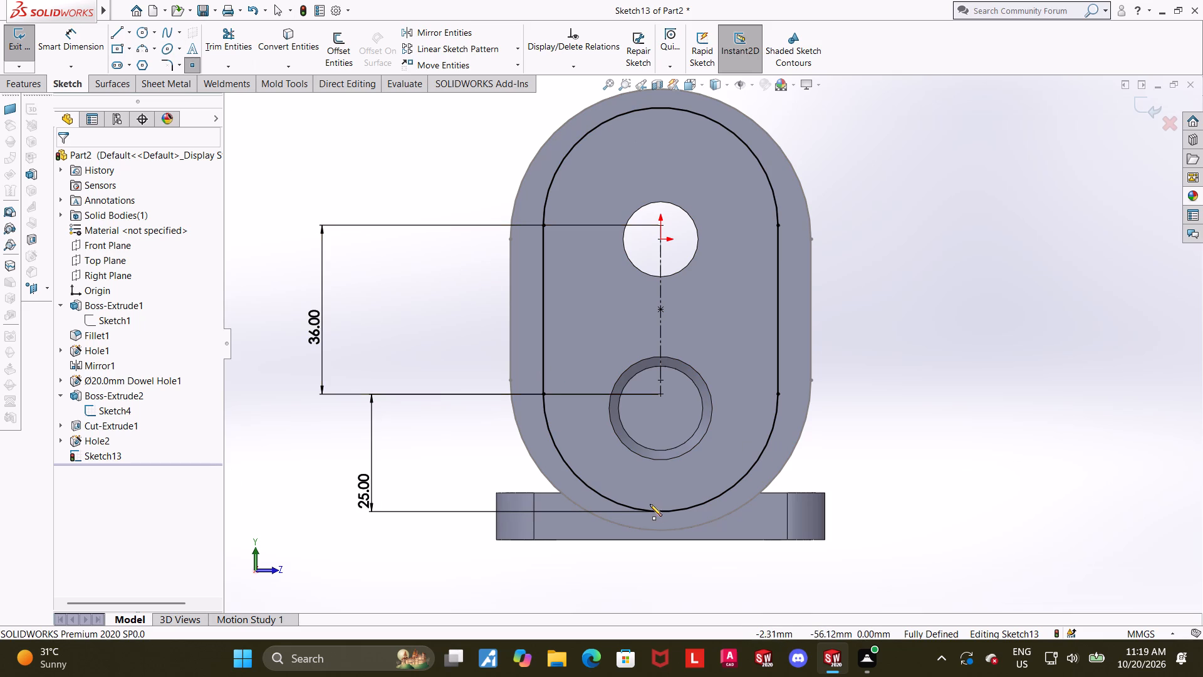
pyautogui.click(659, 513)
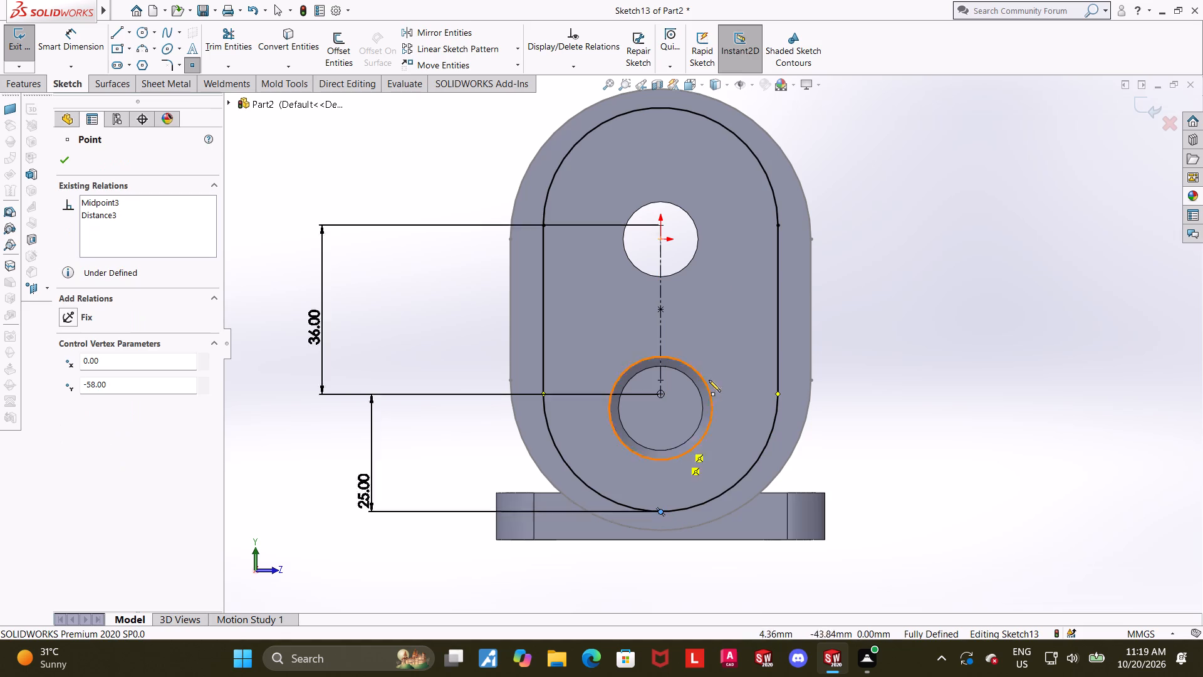
pyautogui.click(660, 110)
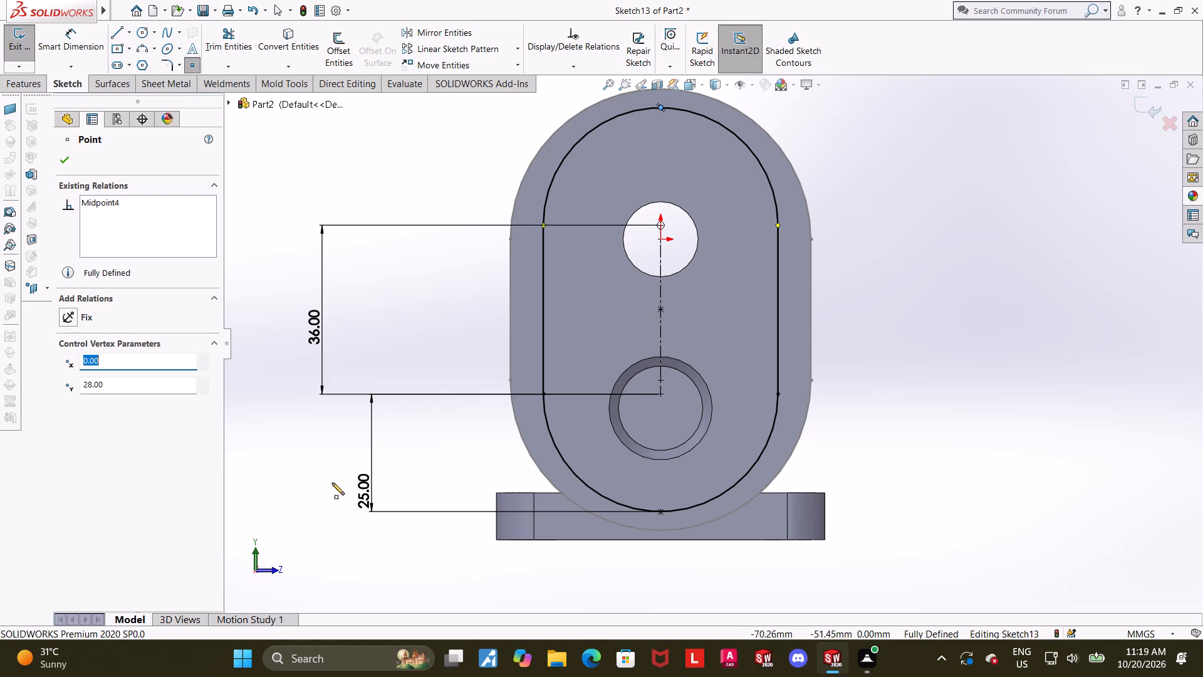
pyautogui.press('Escape')
# Delete the 25 mm dimension at the slot's lower arc.
pyautogui.rightClick(365, 481)
pyautogui.click(400, 495)
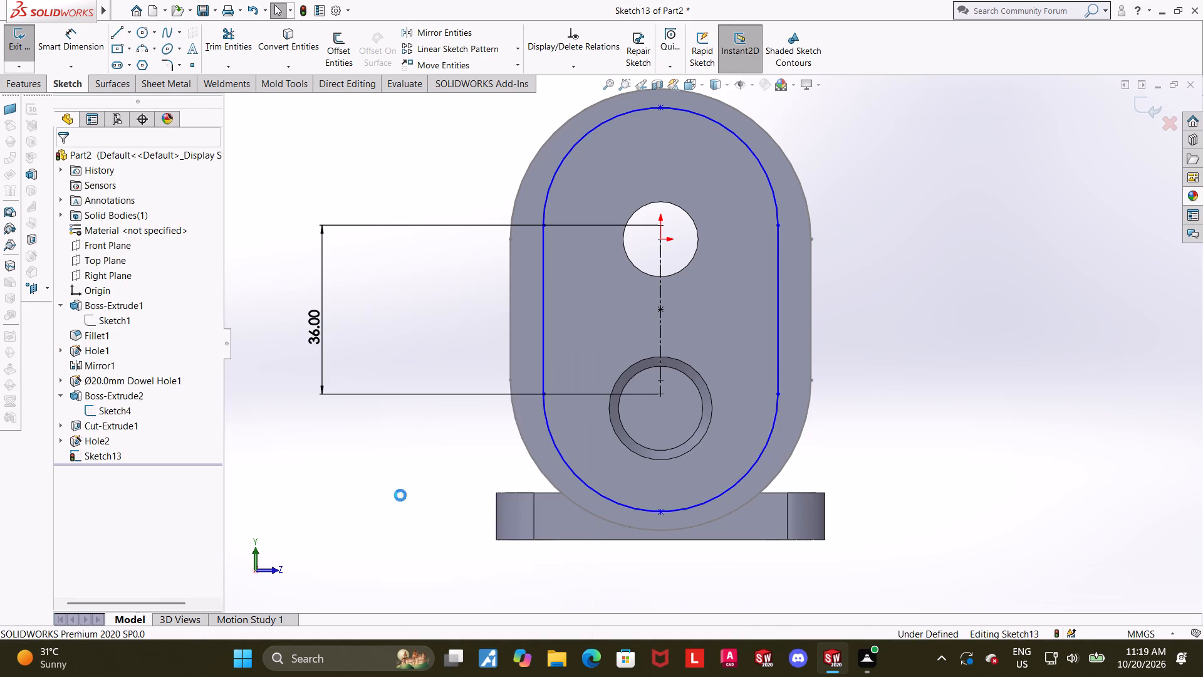
pyautogui.press('Escape')
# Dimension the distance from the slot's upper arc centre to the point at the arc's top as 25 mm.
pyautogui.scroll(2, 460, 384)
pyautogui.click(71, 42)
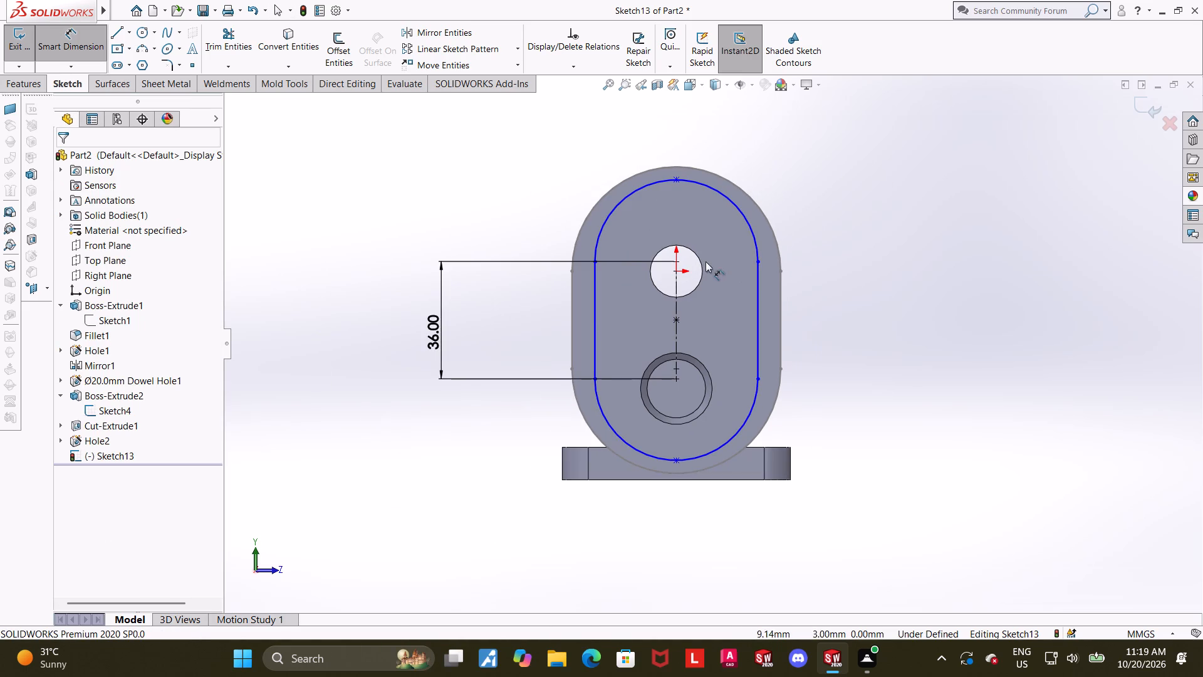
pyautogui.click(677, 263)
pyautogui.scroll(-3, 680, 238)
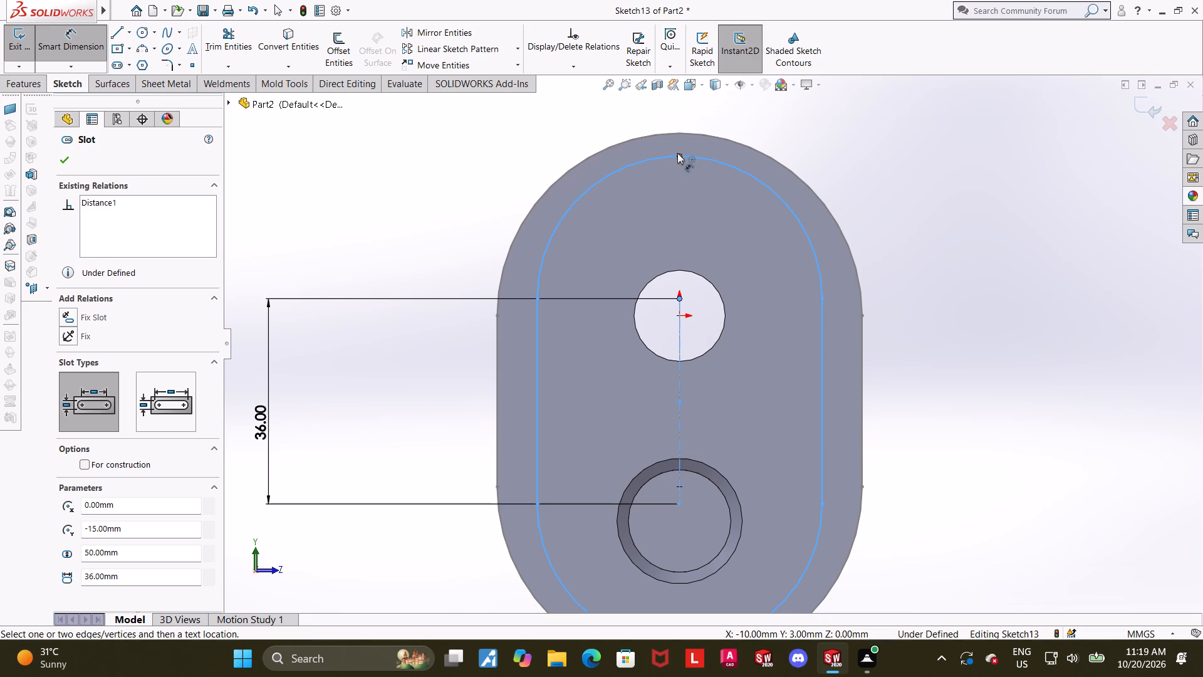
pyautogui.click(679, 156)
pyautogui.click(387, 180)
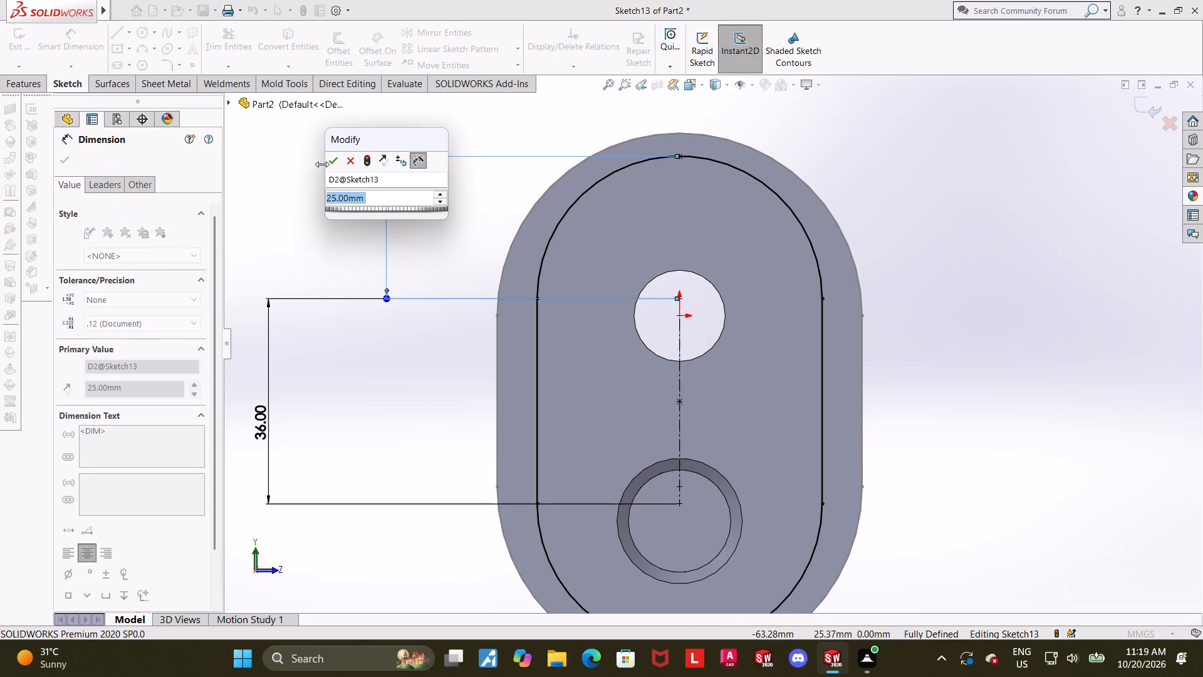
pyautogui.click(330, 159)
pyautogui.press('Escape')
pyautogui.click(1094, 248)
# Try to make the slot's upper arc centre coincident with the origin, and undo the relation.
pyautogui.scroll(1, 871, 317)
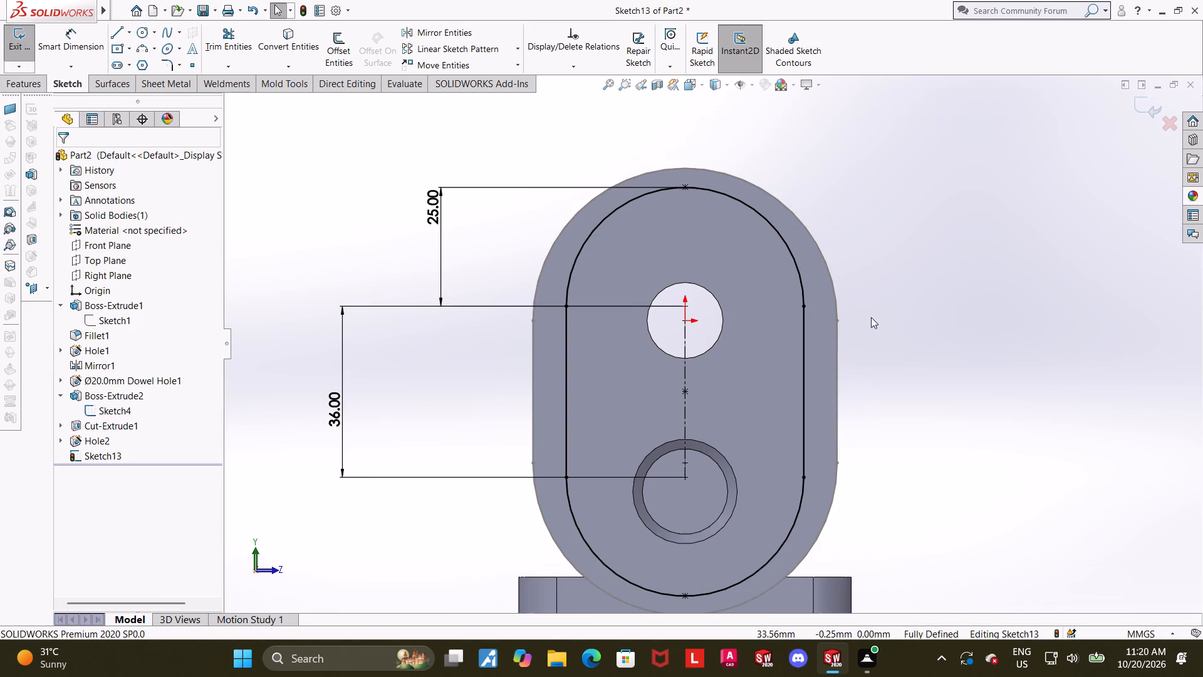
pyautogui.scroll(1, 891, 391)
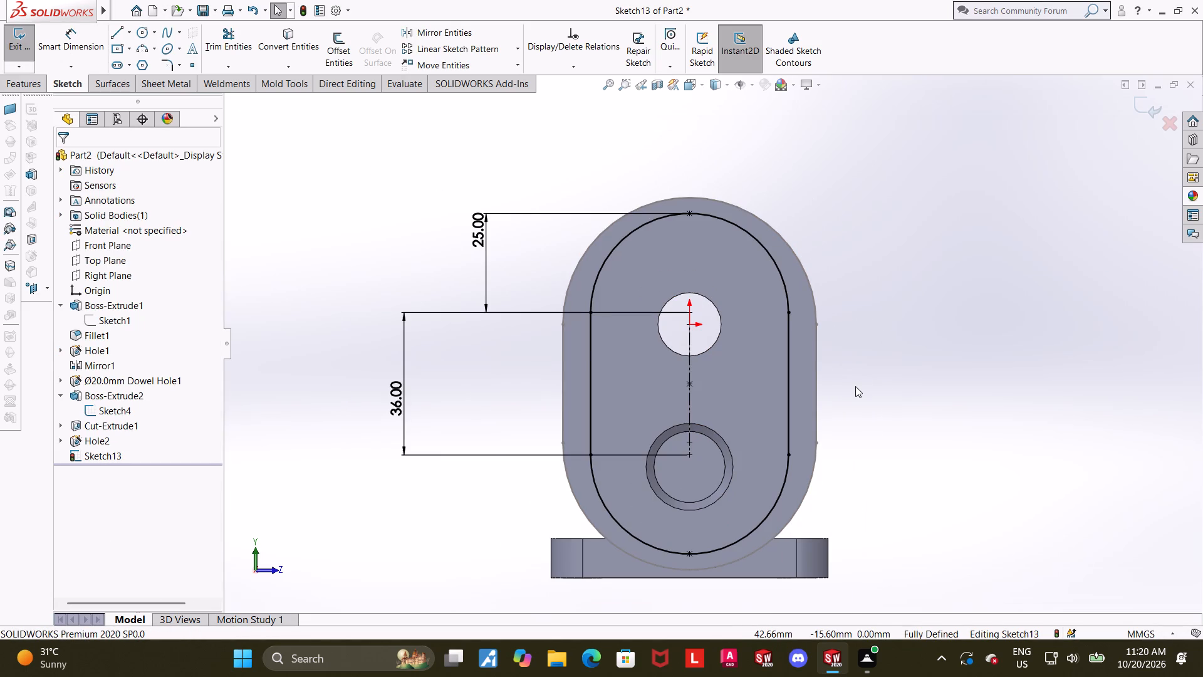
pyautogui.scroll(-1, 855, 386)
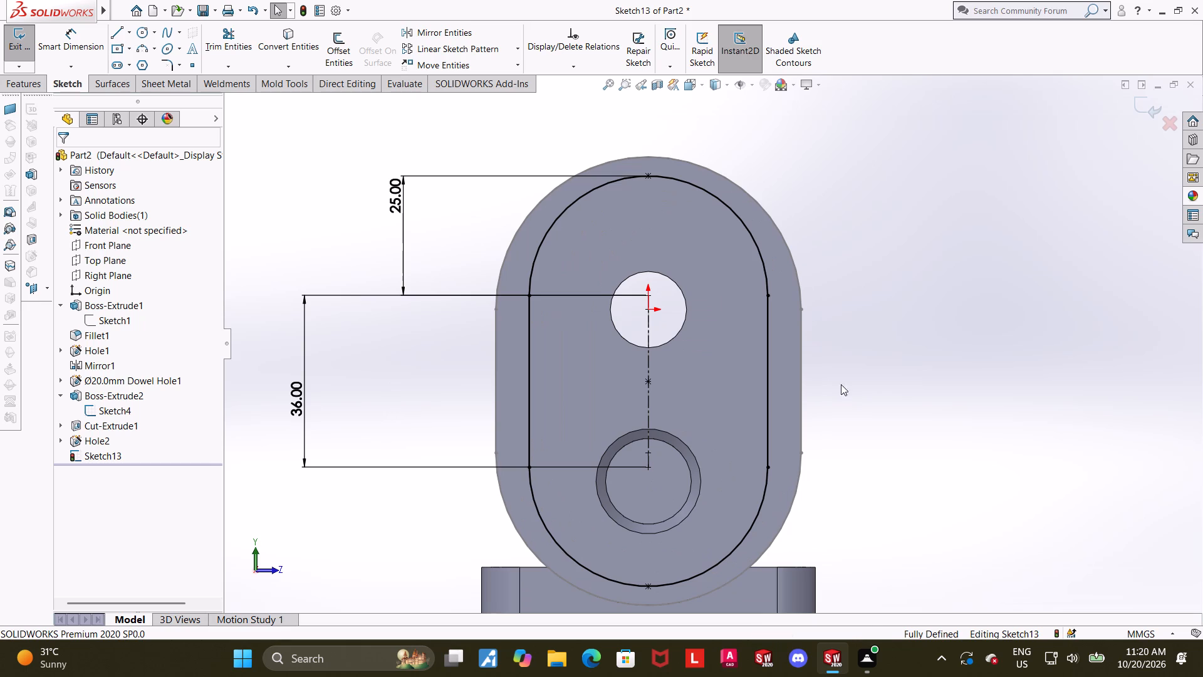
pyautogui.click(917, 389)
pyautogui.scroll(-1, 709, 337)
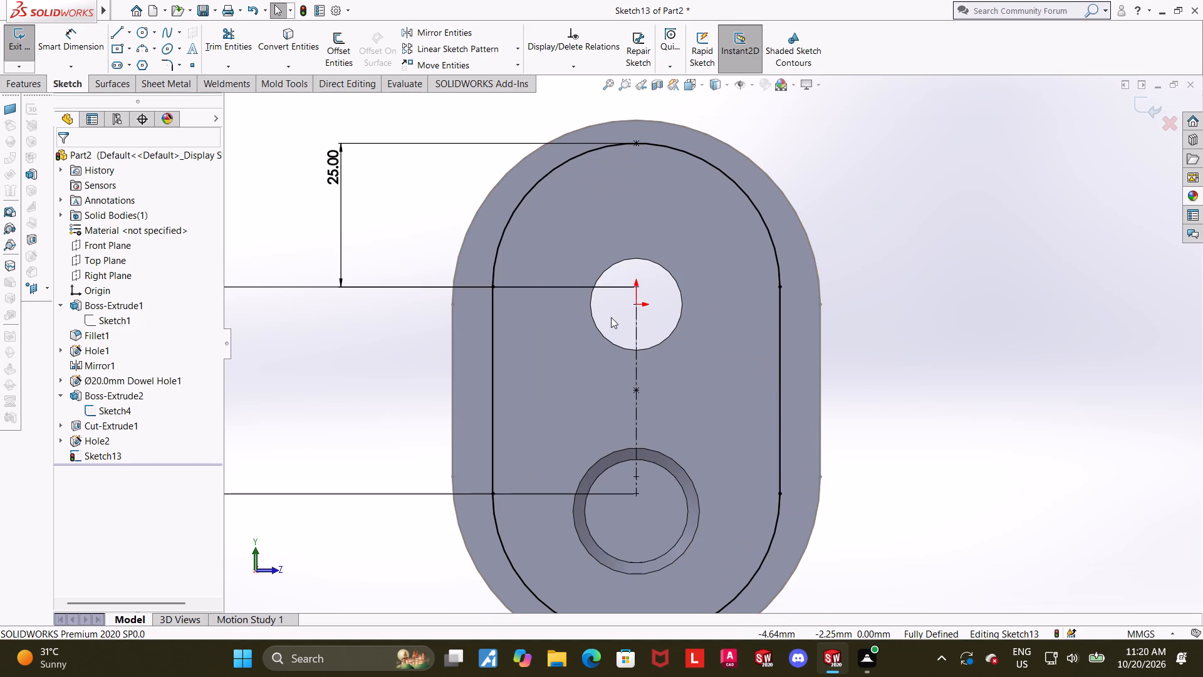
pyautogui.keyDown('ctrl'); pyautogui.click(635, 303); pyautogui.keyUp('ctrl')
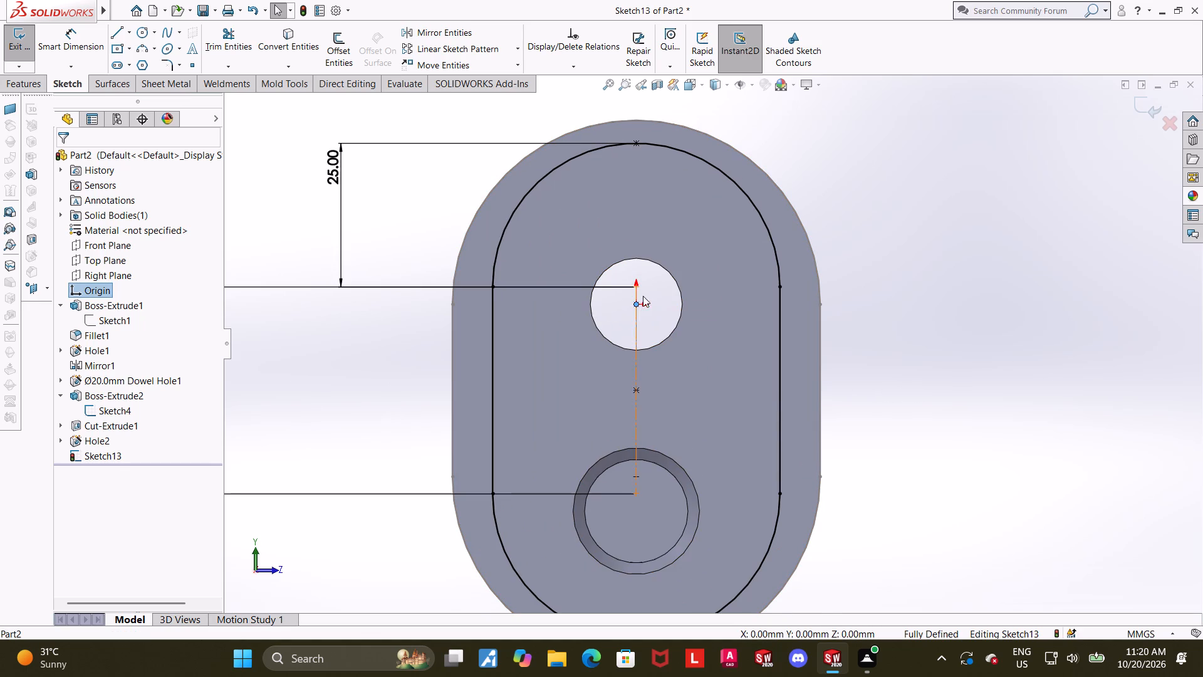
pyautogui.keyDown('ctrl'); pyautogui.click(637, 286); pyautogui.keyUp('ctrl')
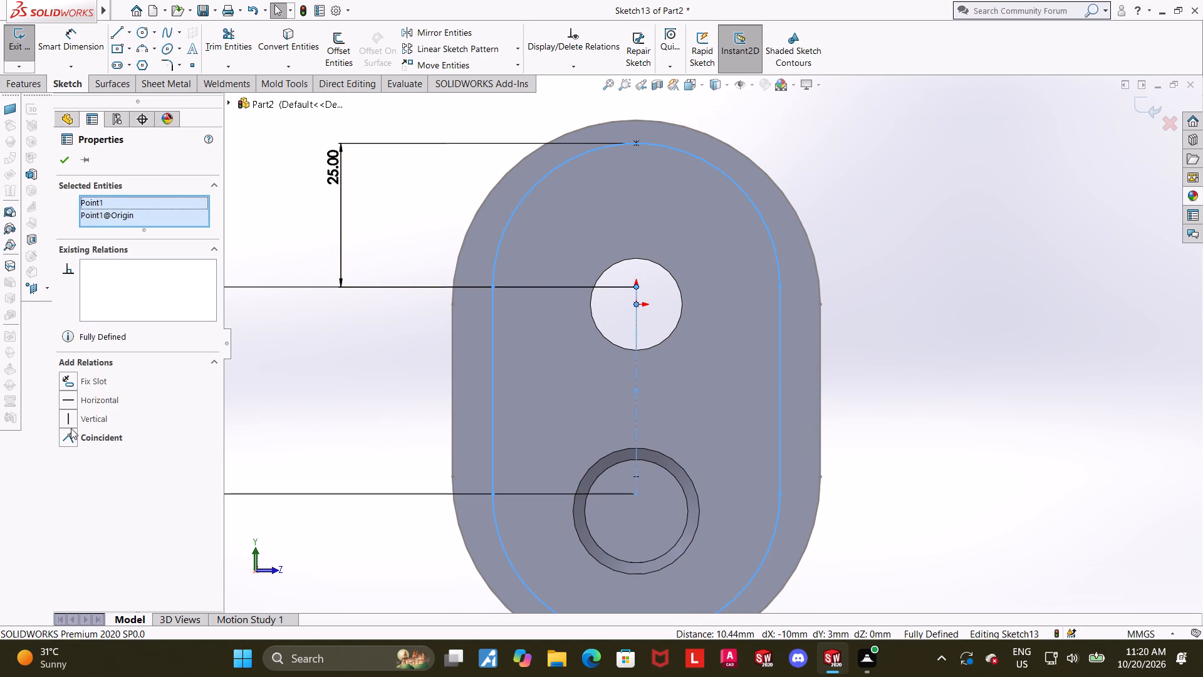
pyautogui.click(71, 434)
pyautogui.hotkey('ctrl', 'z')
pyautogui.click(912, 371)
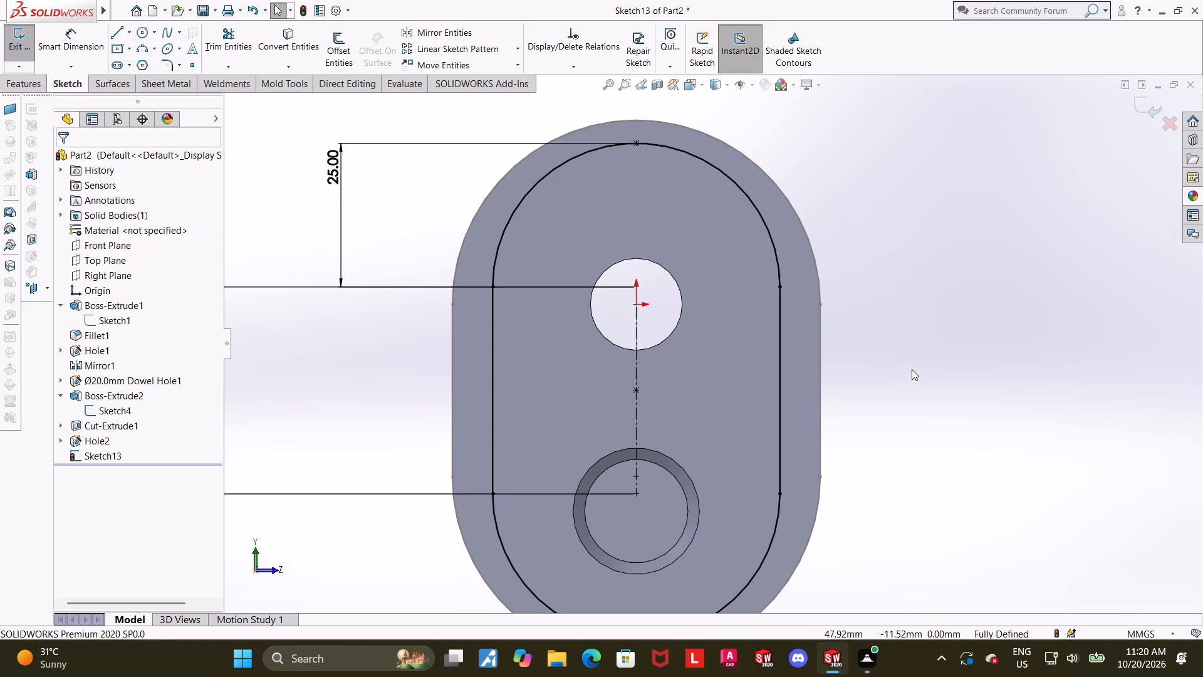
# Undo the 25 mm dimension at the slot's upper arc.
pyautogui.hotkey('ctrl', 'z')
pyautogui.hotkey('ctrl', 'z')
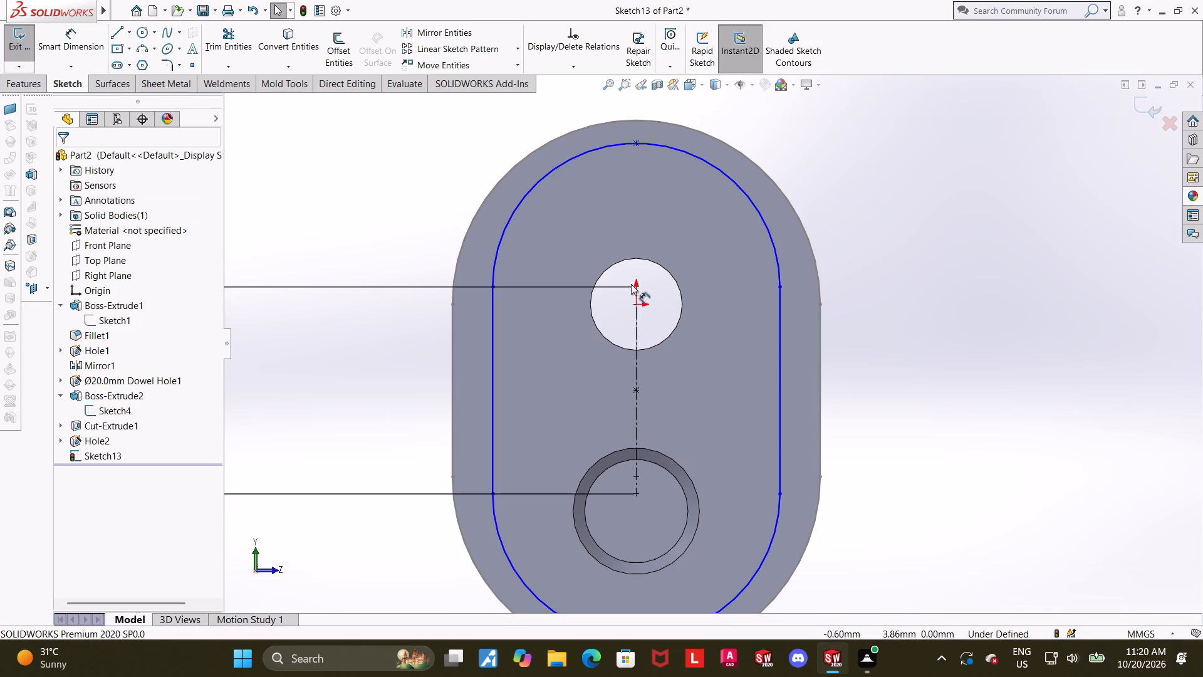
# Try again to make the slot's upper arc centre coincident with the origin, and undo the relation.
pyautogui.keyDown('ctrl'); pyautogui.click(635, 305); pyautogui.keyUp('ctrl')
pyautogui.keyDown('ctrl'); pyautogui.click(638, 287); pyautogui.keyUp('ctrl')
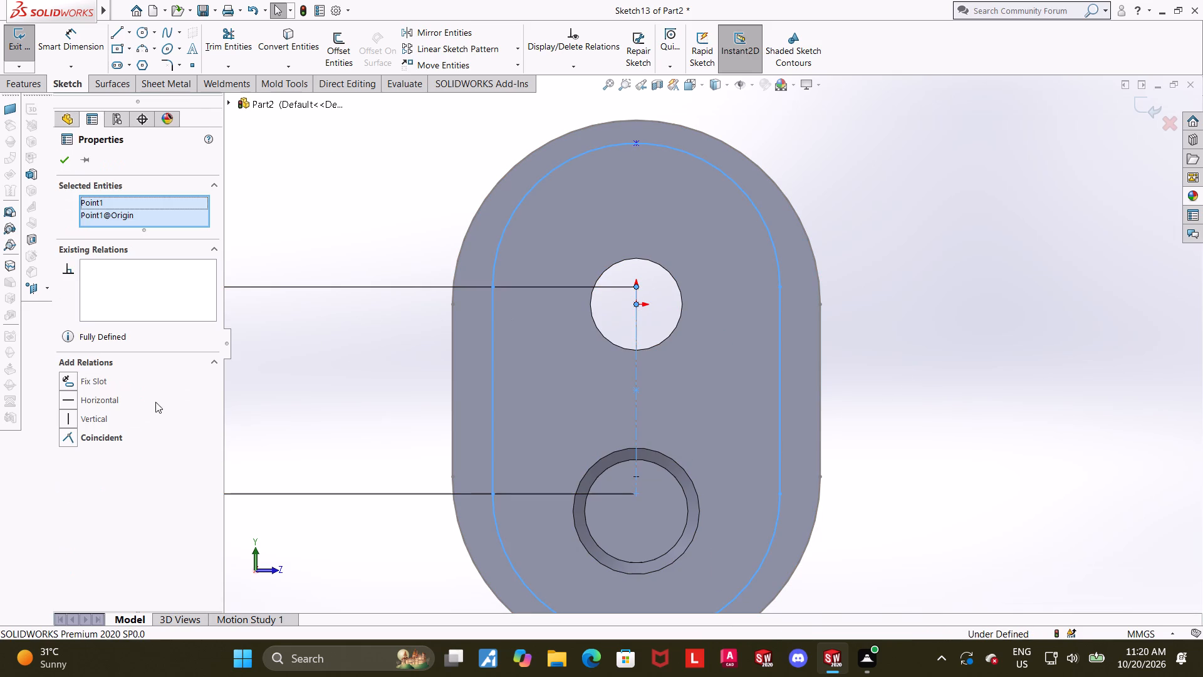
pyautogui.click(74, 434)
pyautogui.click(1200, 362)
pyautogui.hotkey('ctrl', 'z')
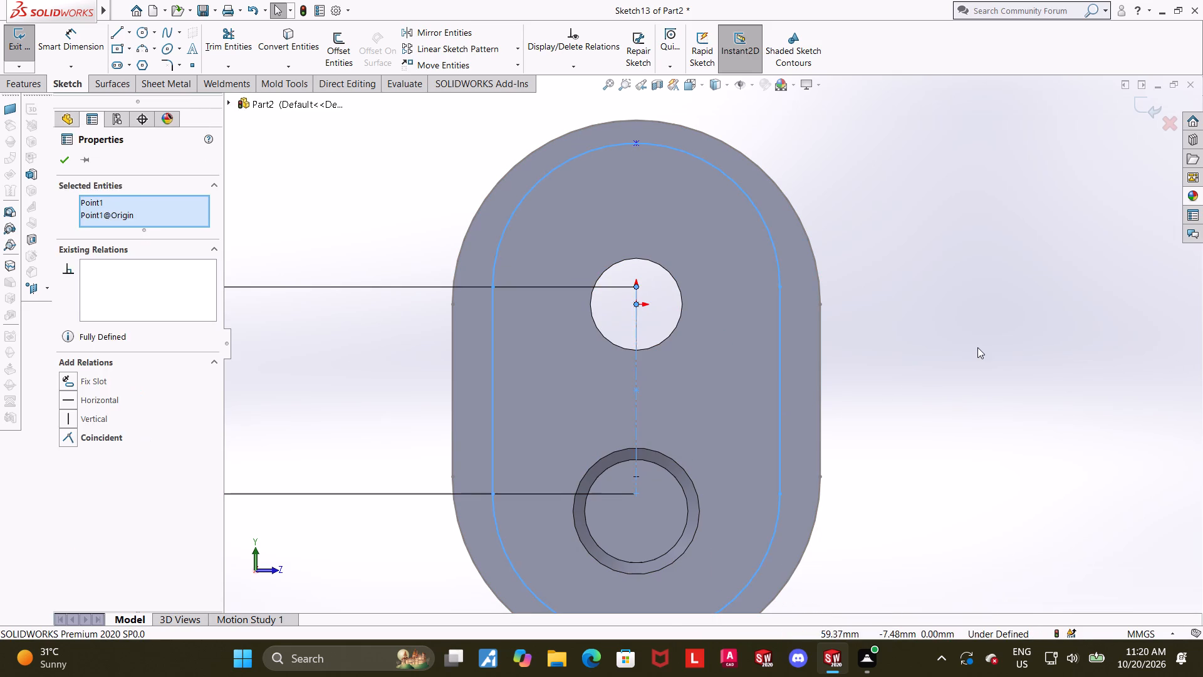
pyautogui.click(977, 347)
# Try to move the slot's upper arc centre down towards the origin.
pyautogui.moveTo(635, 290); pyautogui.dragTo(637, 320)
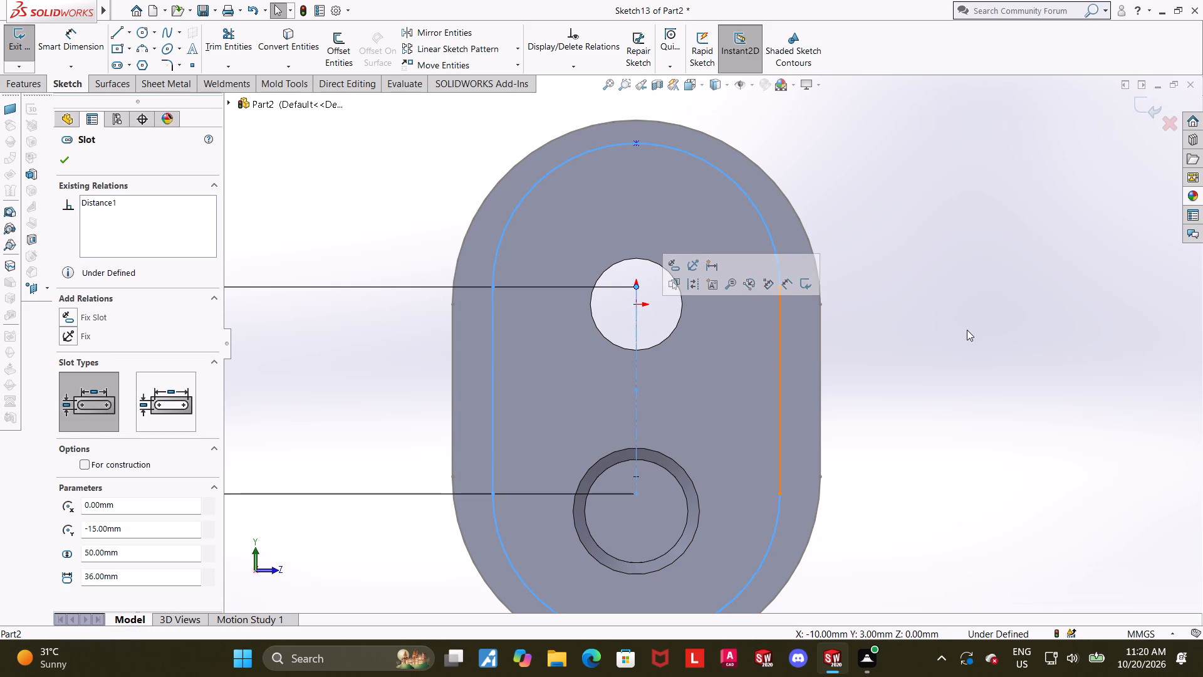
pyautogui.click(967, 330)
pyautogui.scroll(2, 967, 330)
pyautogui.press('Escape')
# Delete the 36 mm dimension between the slot's arc centres.
pyautogui.scroll(1, 357, 391)
pyautogui.rightClick(357, 391)
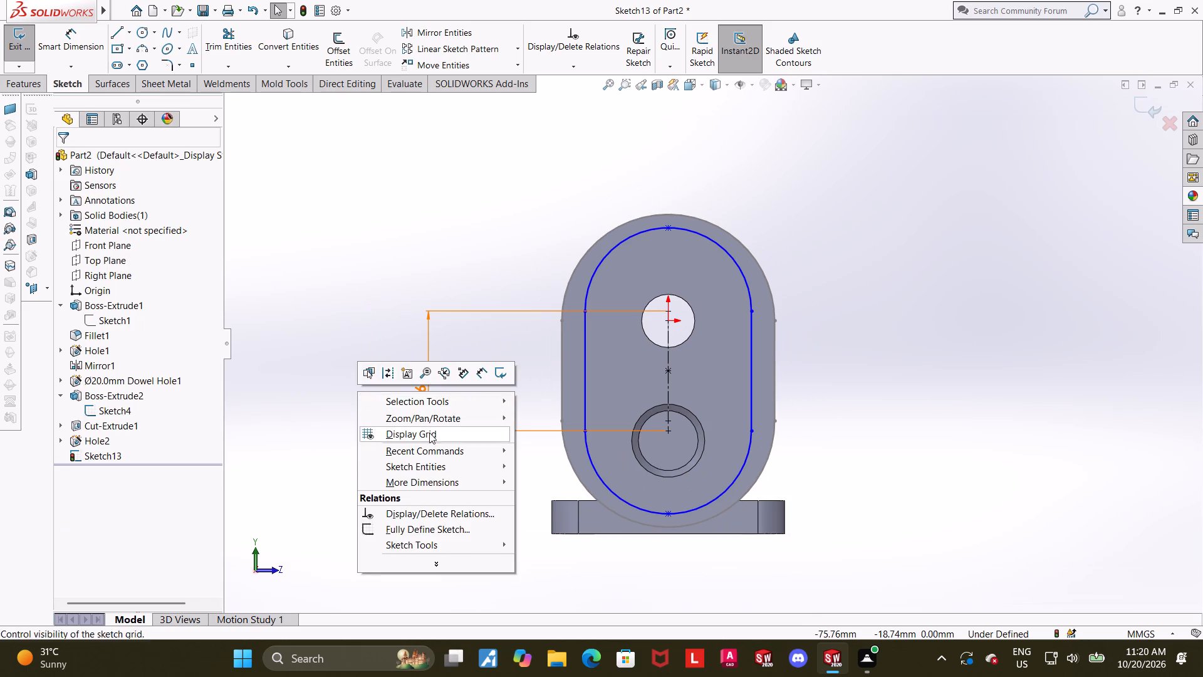
pyautogui.press('Escape')
pyautogui.press('Escape')
pyautogui.rightClick(423, 364)
pyautogui.click(453, 508)
pyautogui.press('Escape')
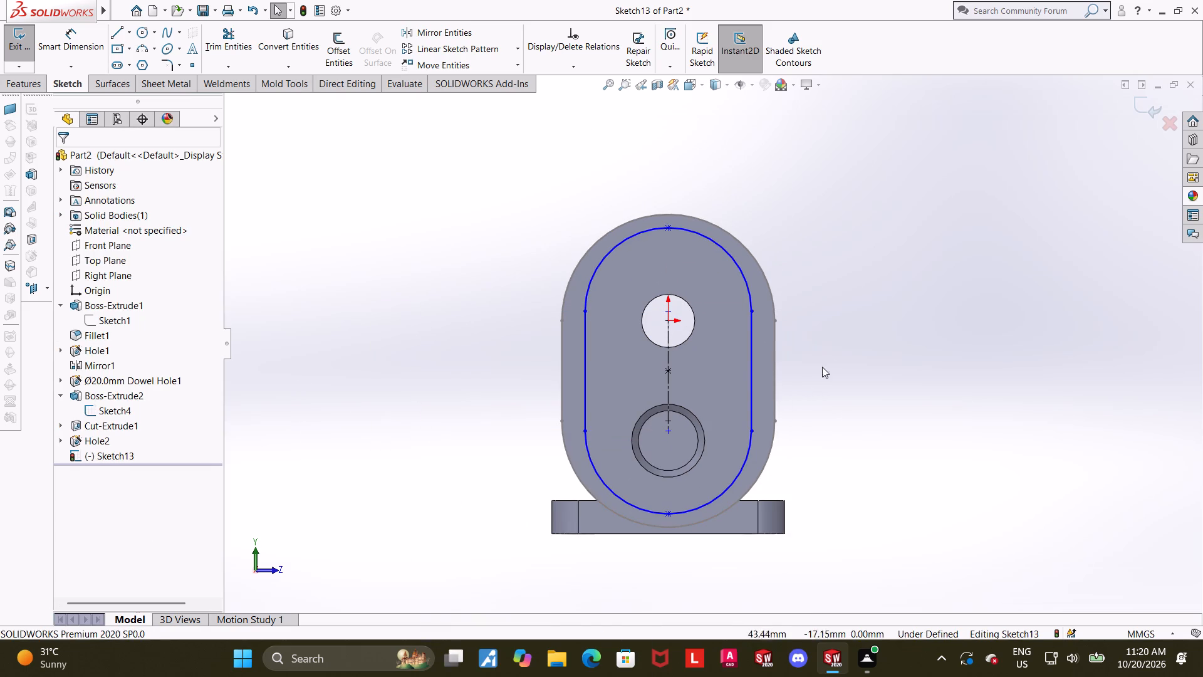
# Make the slot's upper arc centre coincident with the origin.
pyautogui.click(829, 360)
pyautogui.scroll(-5, 682, 359)
pyautogui.click(660, 234)
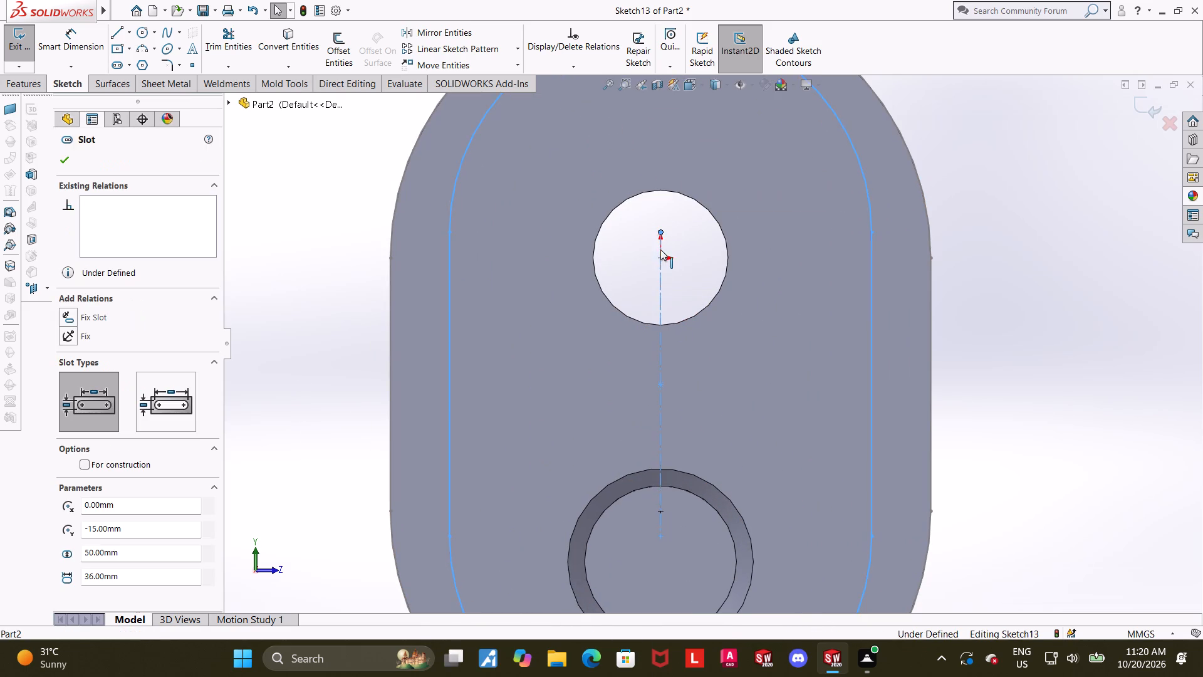
pyautogui.keyDown('ctrl'); pyautogui.click(660, 259); pyautogui.keyUp('ctrl')
pyautogui.click(64, 416)
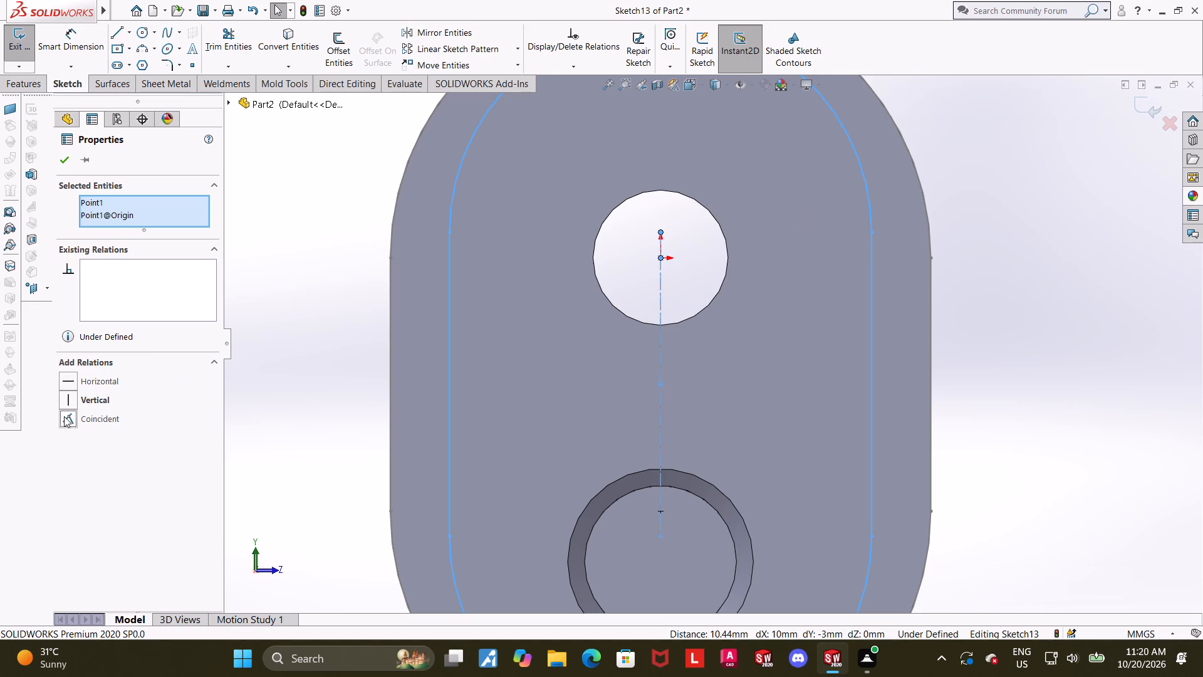
pyautogui.click(1067, 427)
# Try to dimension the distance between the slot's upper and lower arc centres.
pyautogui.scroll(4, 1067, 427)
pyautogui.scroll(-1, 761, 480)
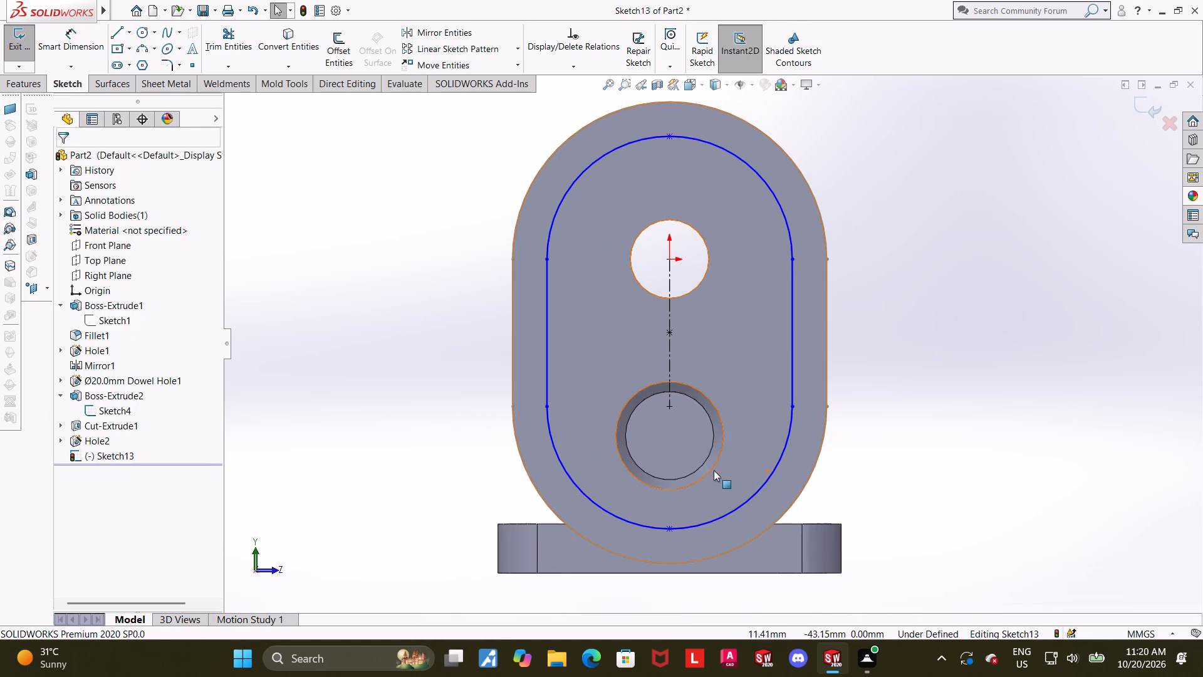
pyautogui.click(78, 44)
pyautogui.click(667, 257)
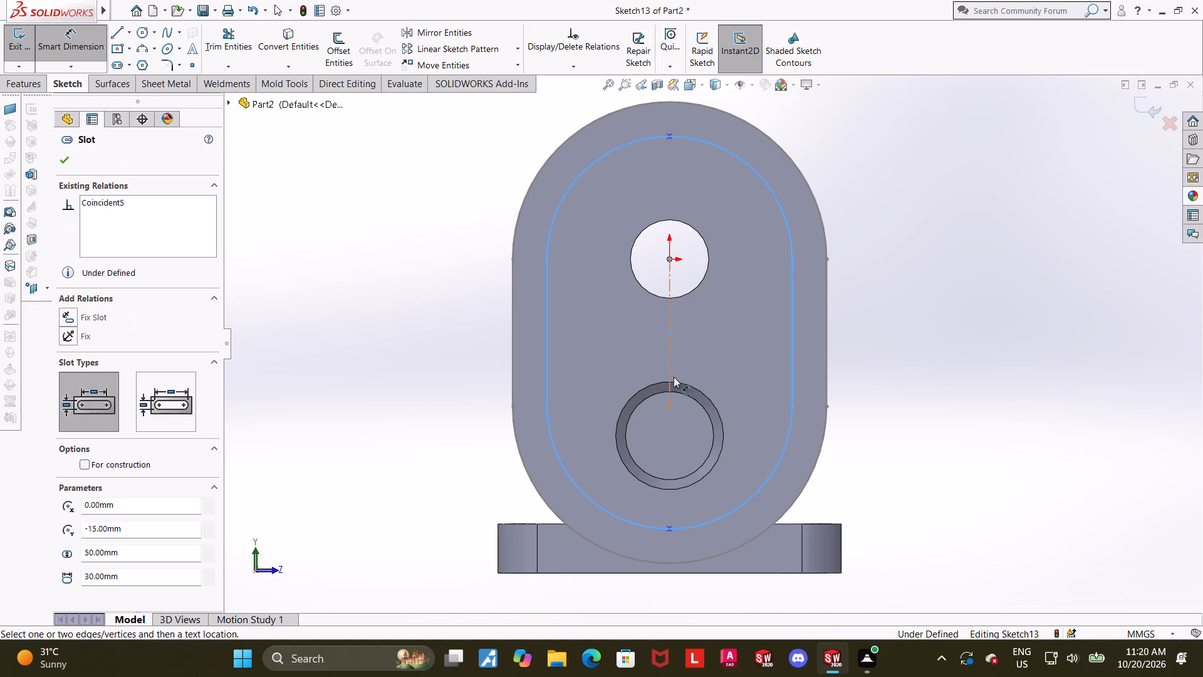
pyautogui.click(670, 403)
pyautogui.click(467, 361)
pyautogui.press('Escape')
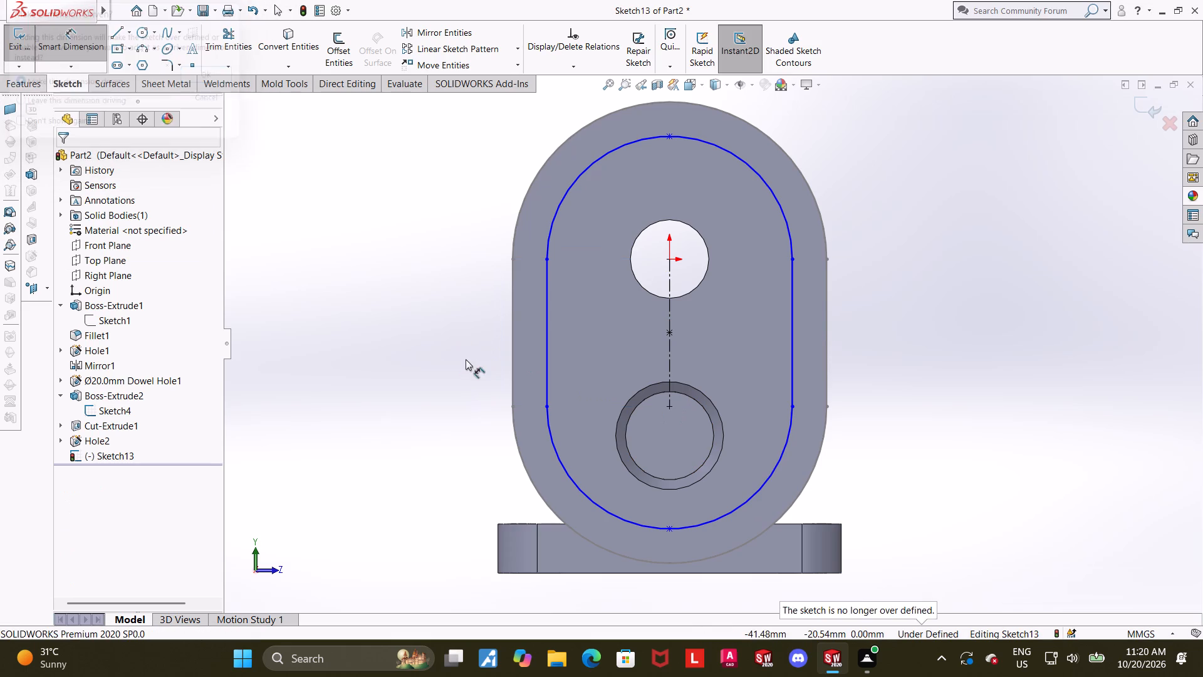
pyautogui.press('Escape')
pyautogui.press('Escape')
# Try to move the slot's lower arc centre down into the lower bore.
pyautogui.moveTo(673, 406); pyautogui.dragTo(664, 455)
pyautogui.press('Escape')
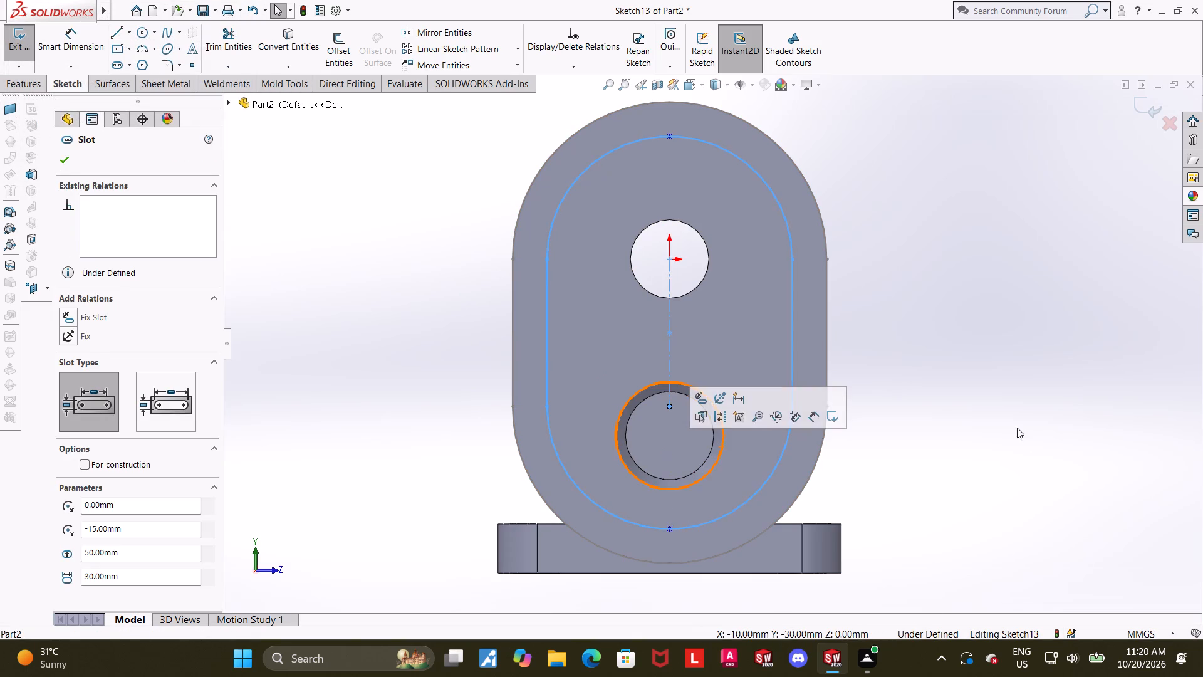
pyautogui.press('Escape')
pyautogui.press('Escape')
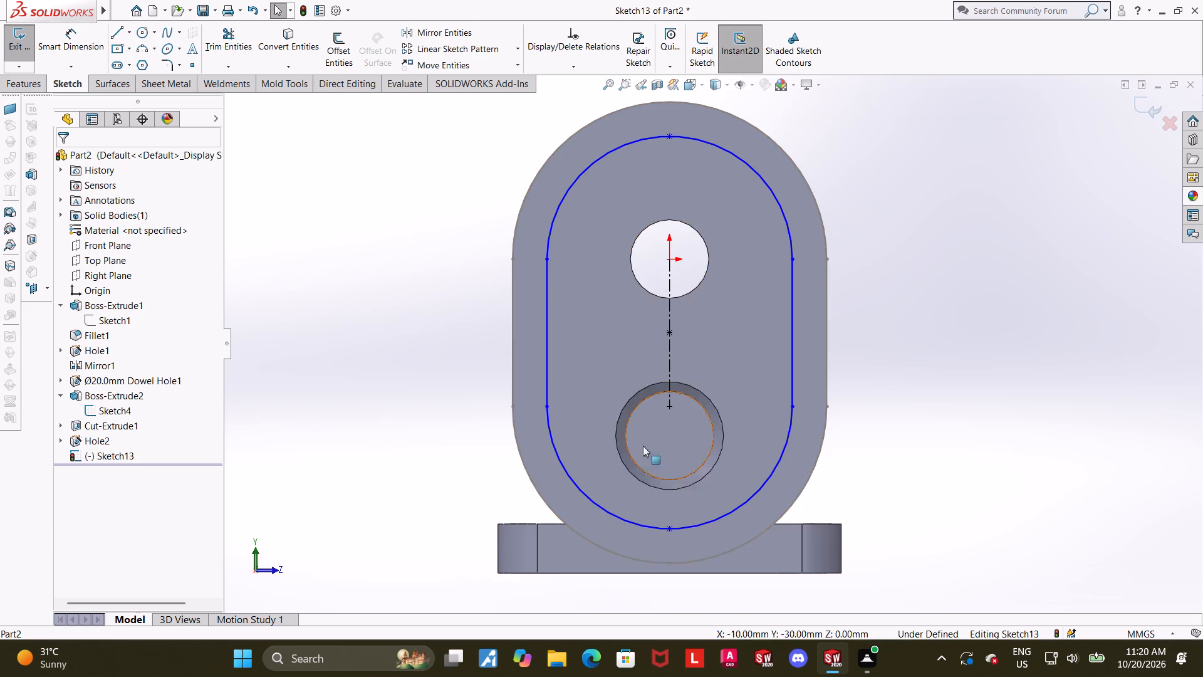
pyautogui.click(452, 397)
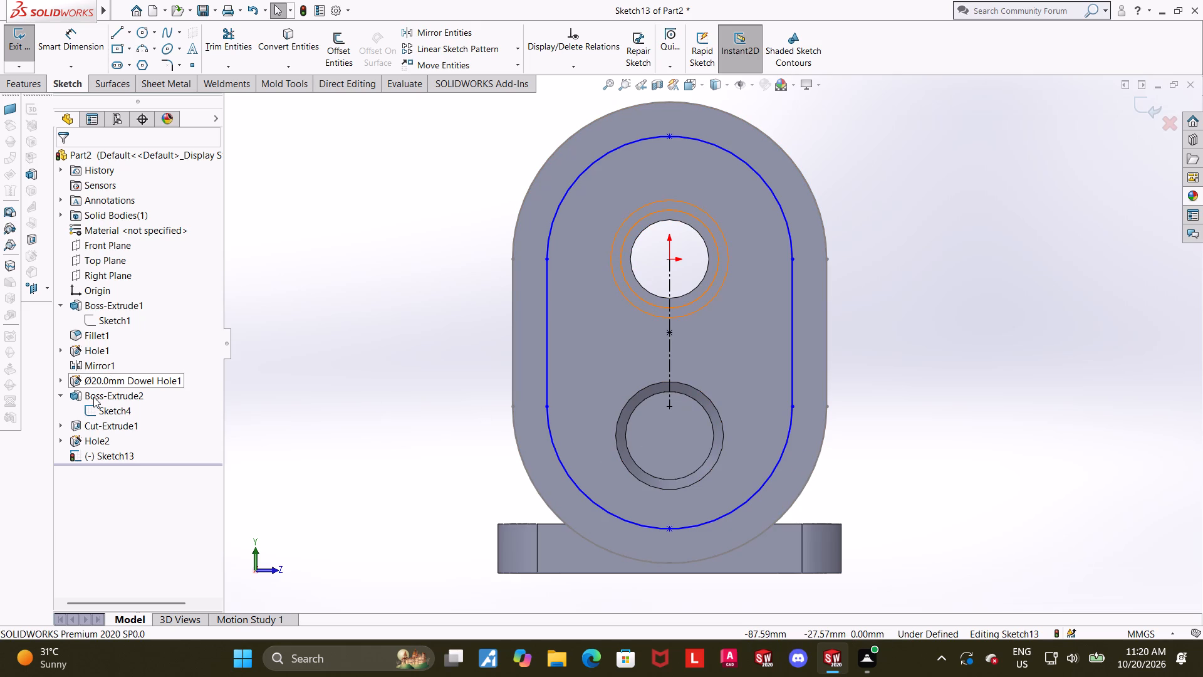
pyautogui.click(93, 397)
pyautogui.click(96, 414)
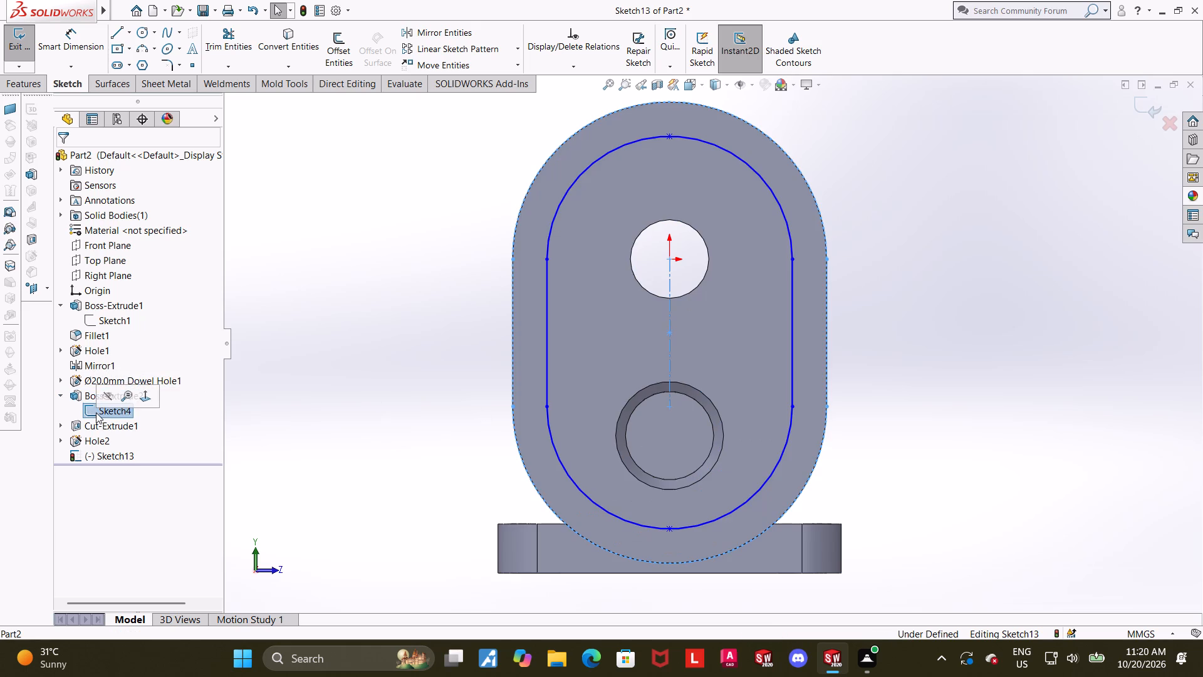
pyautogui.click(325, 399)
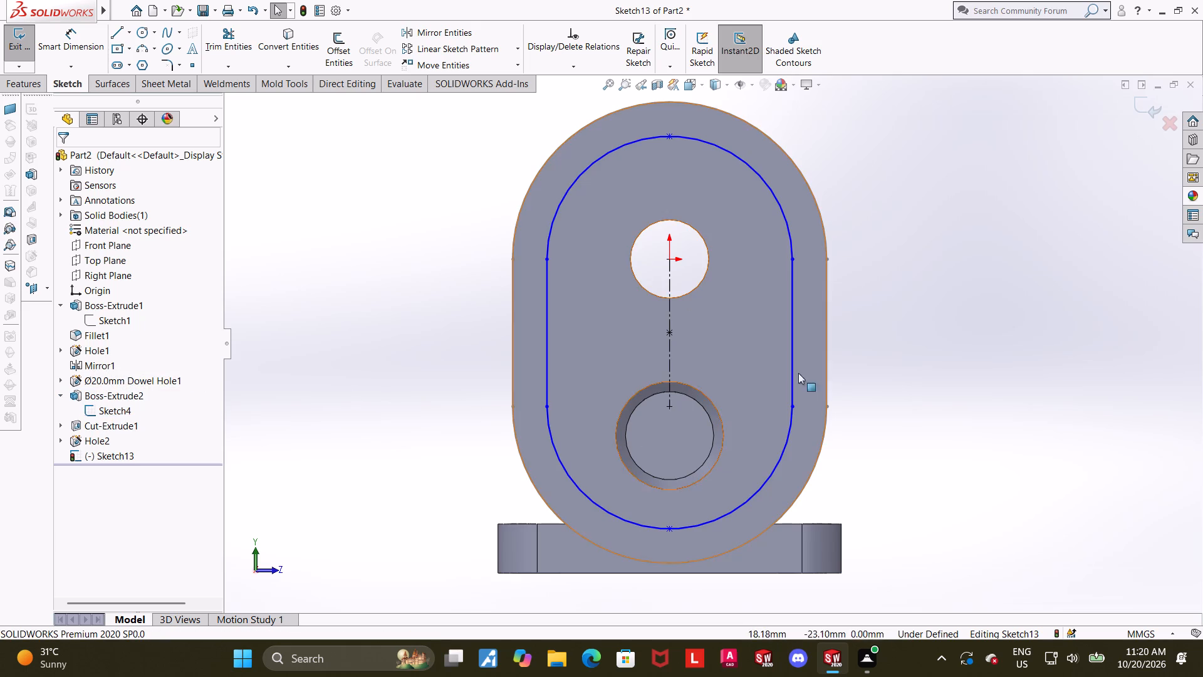
# Exit the slot sketch, keeping its changes.
pyautogui.click(1152, 103)
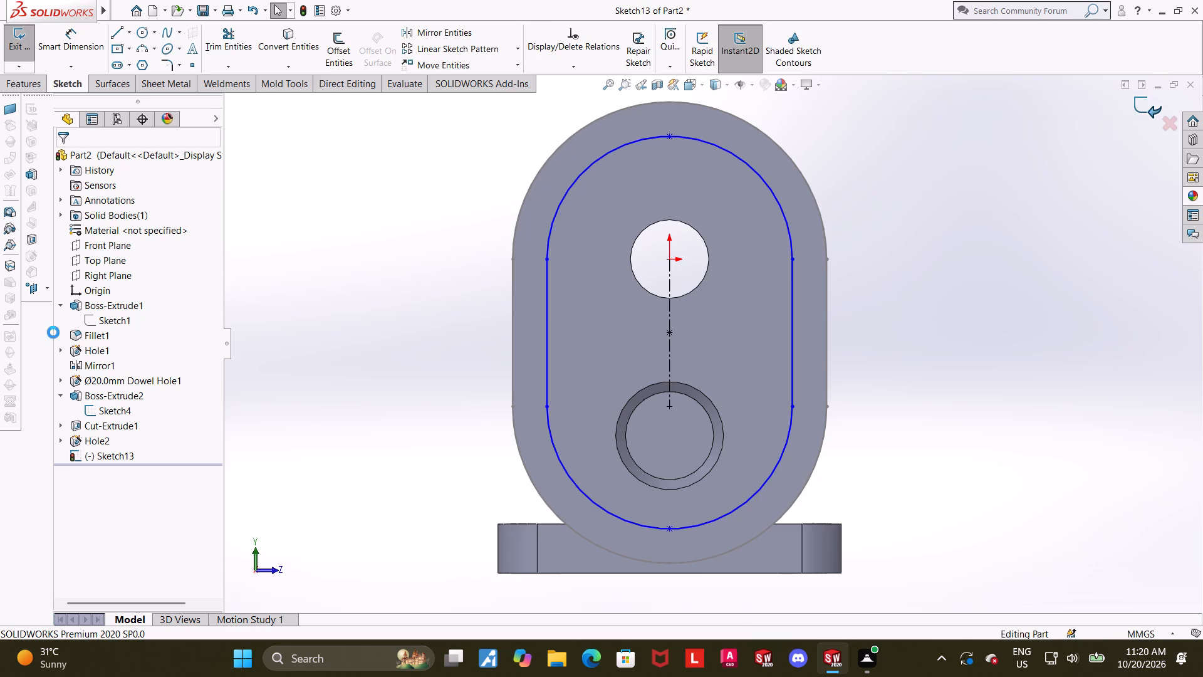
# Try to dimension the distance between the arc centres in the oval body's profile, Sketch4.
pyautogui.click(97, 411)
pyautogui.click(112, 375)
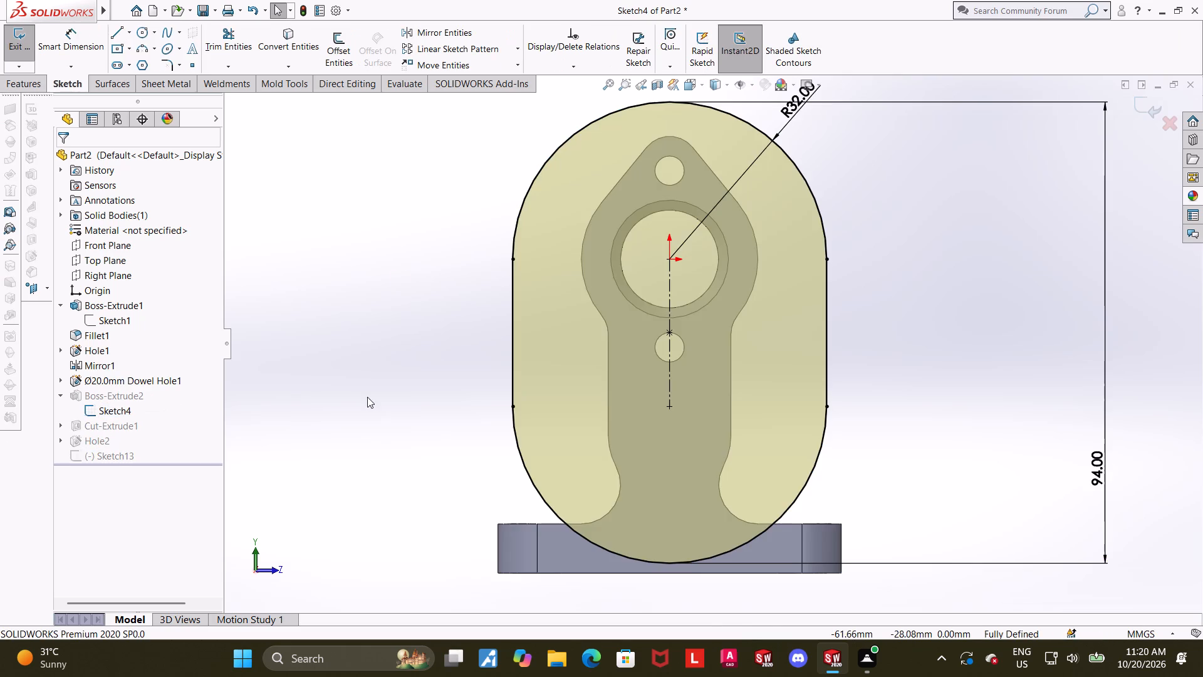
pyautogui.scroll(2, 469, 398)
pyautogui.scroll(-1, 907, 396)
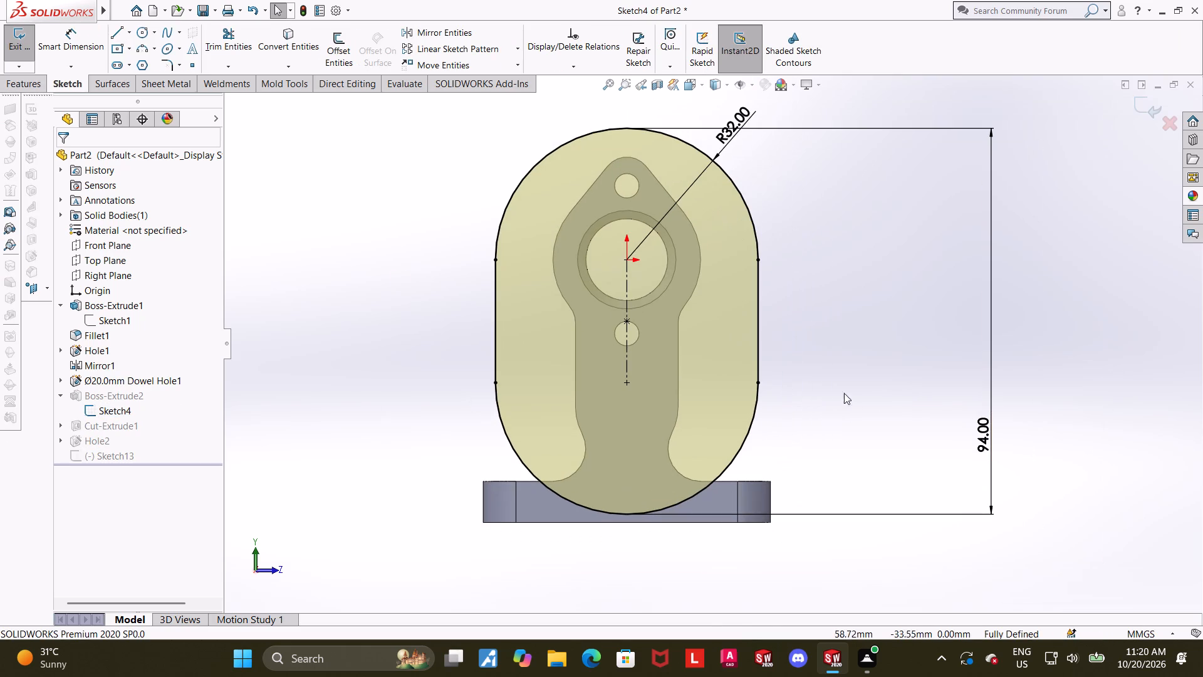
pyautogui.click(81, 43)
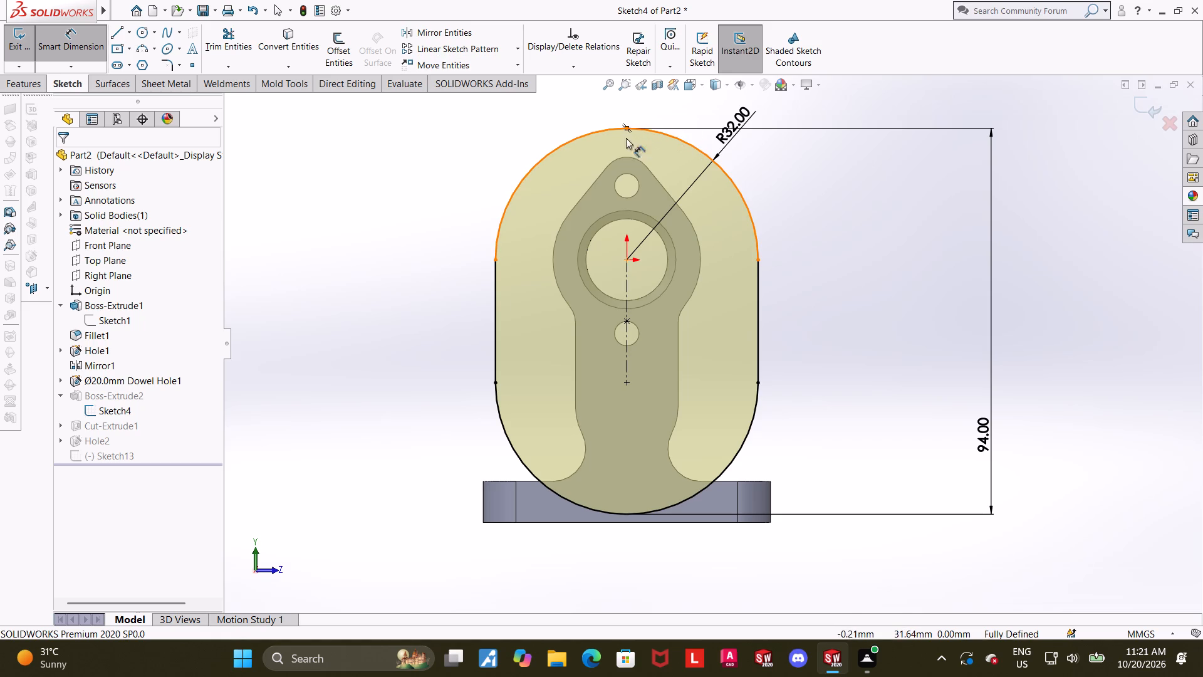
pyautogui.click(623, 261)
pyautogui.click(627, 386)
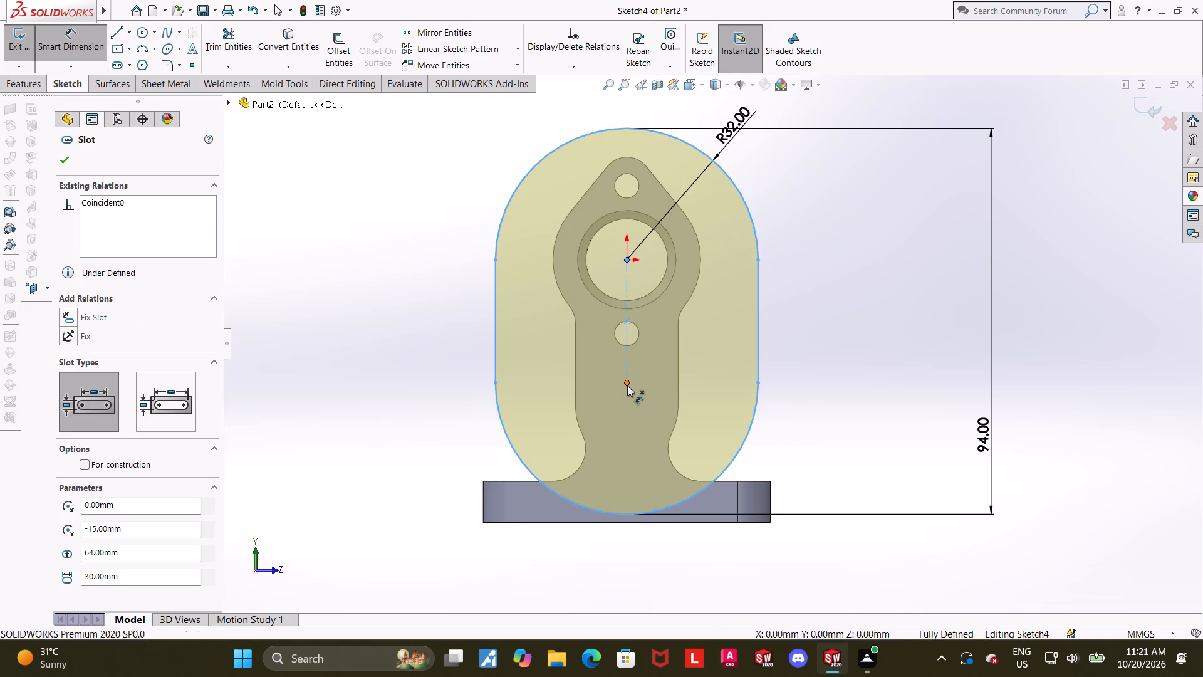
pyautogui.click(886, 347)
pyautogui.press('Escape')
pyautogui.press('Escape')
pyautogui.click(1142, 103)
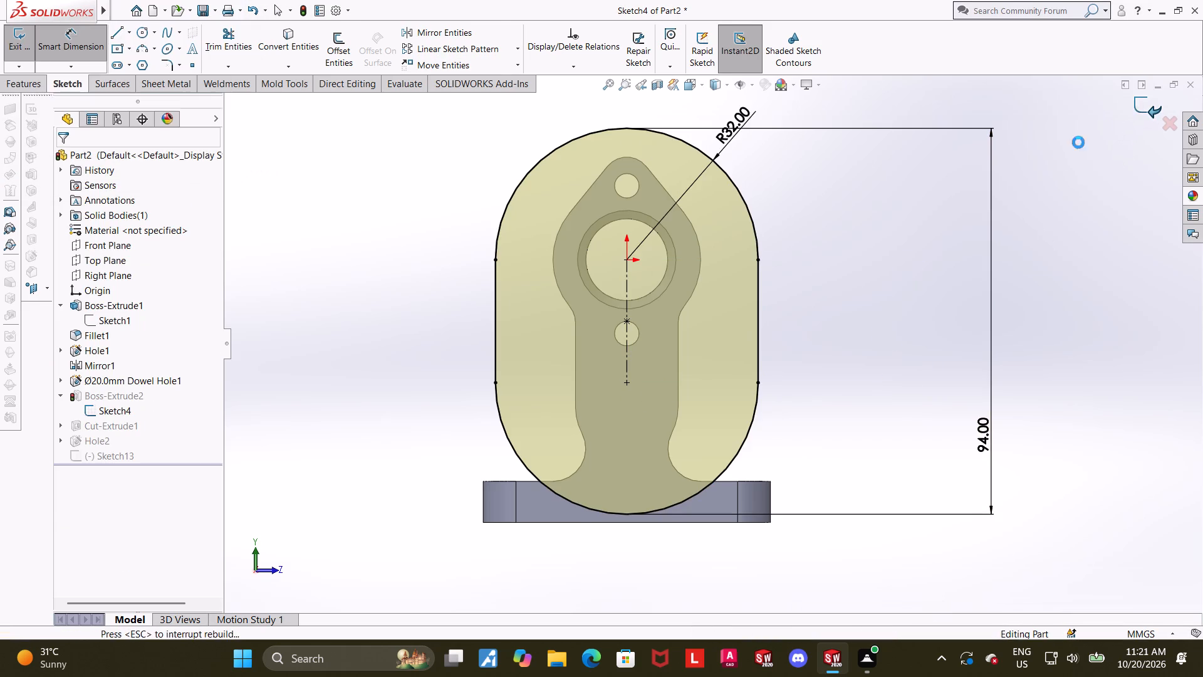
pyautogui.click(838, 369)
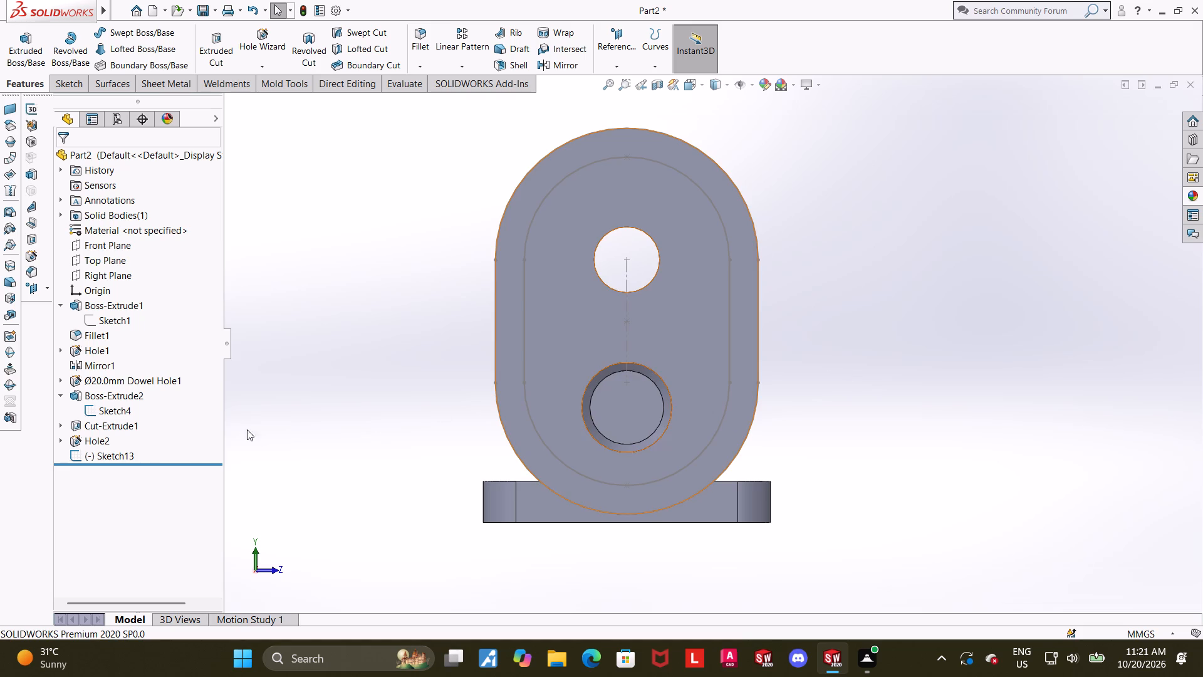
# Examine the sketches behind Cut-Extrude1 and Hole2 for the upper and lower bores' sizes and spacing.
pyautogui.click(67, 393)
pyautogui.click(65, 409)
pyautogui.click(88, 426)
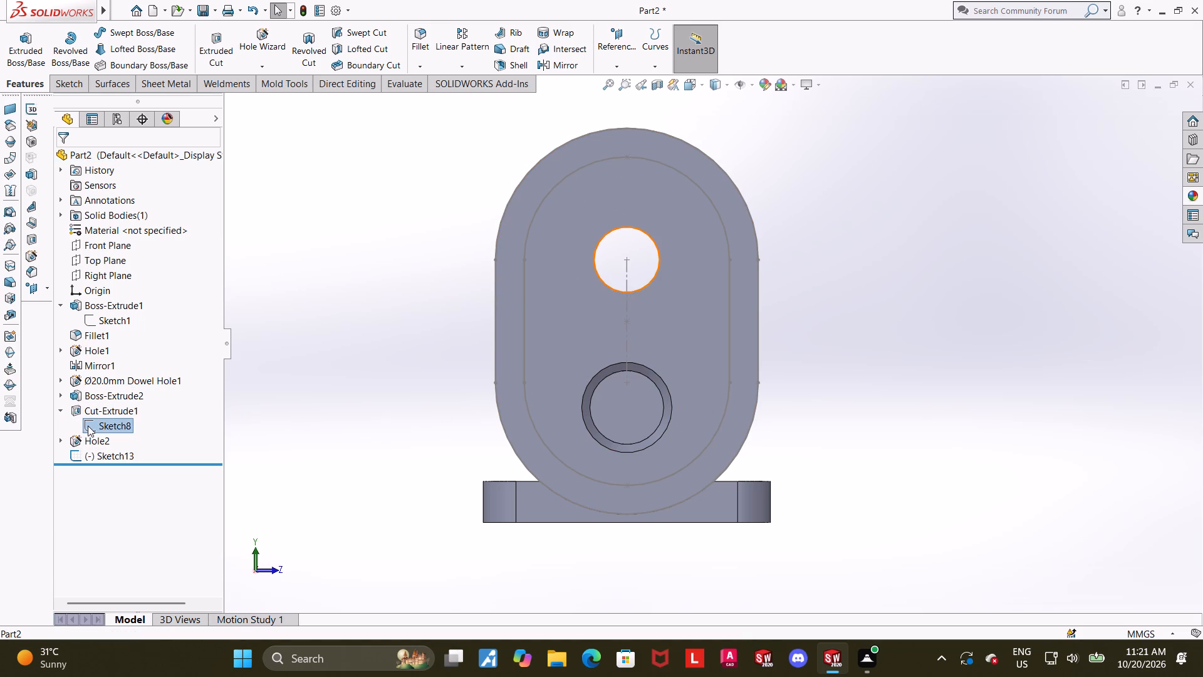
pyautogui.click(60, 441)
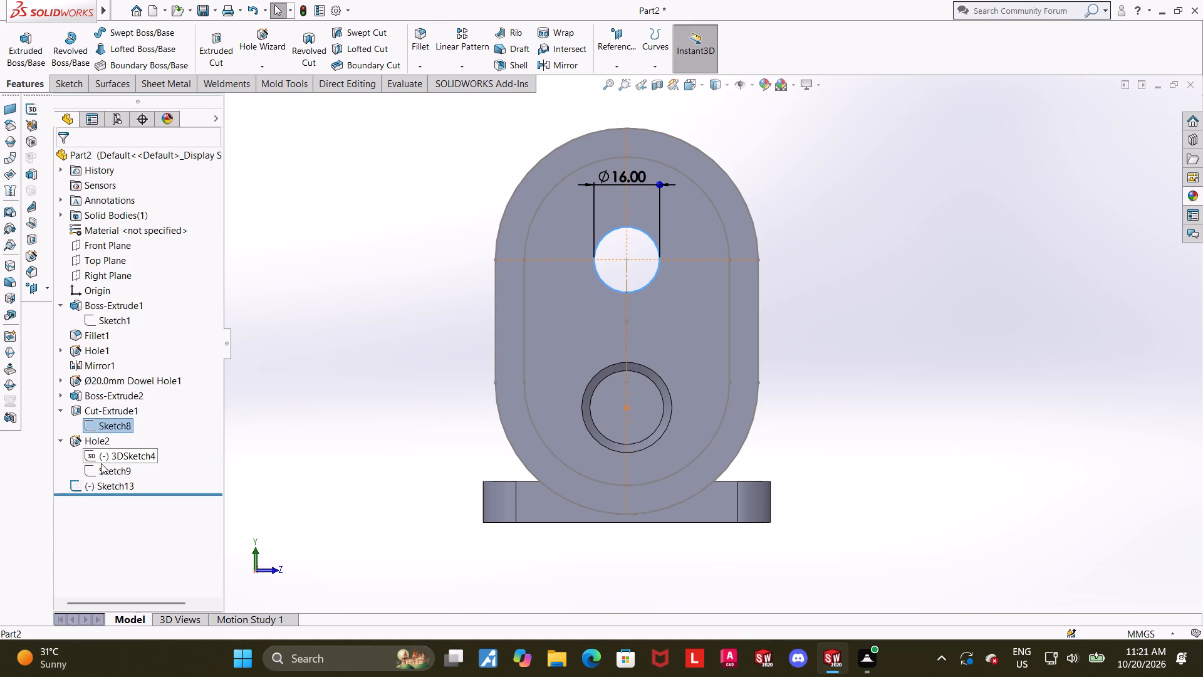
pyautogui.click(101, 463)
pyautogui.moveTo(472, 462); pyautogui.dragTo(502, 321, button='middle')
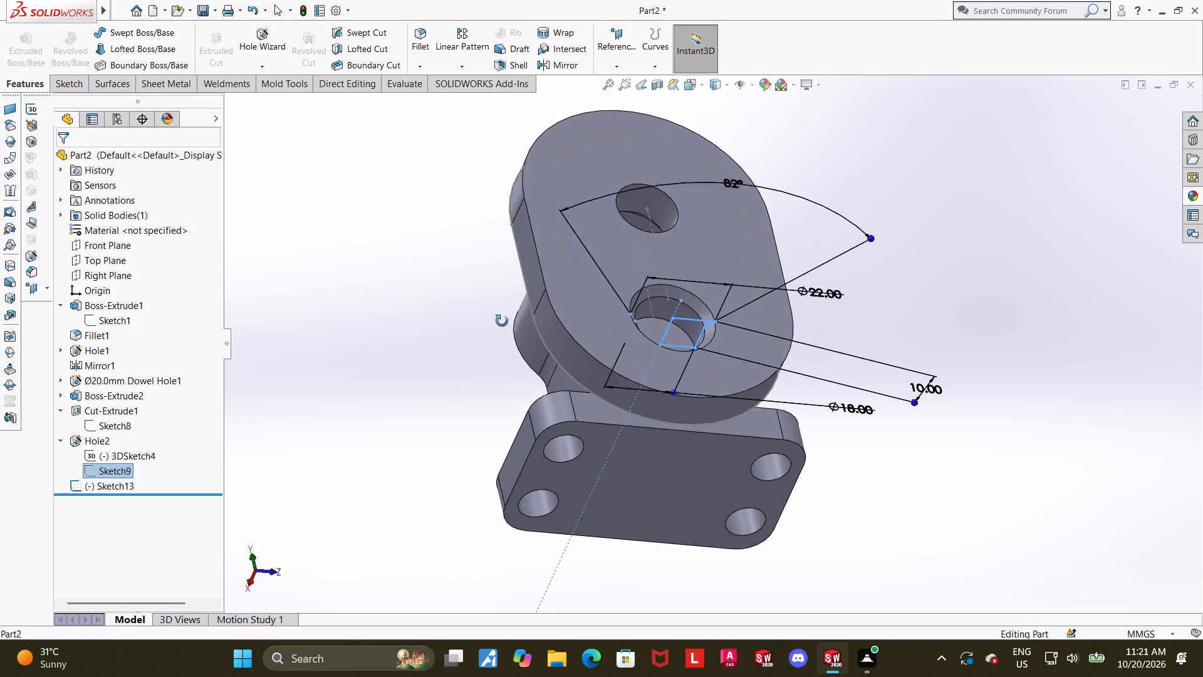
pyautogui.moveTo(502, 321); pyautogui.dragTo(476, 428, button='middle')
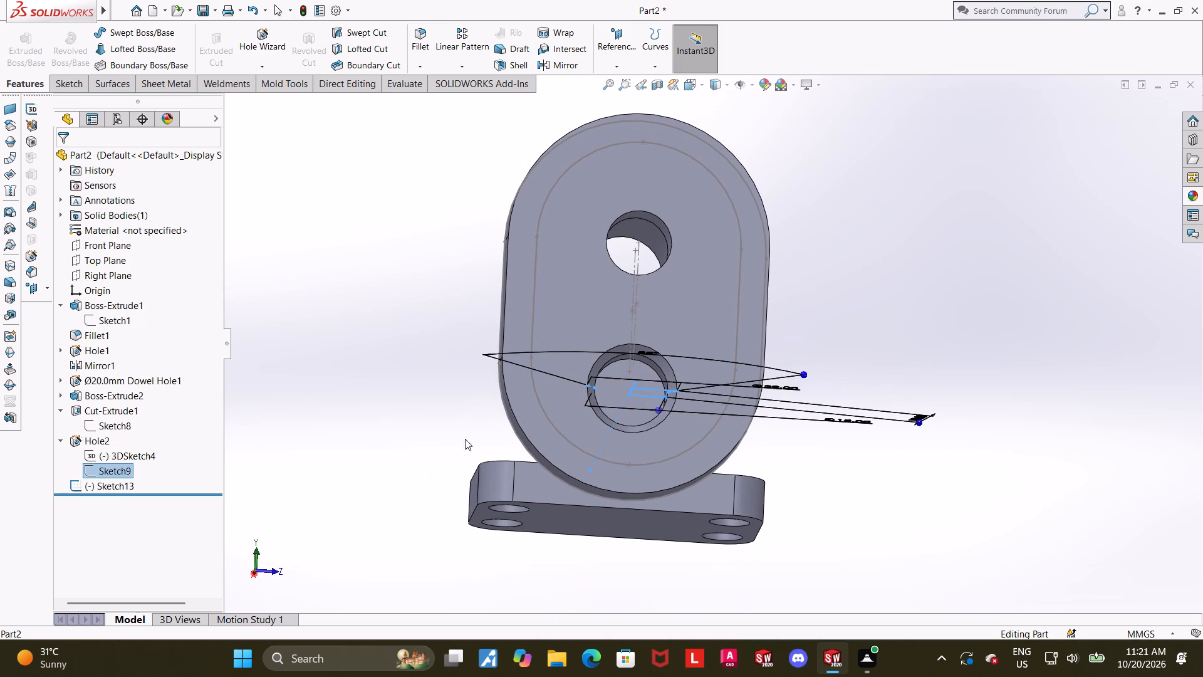
pyautogui.click(93, 458)
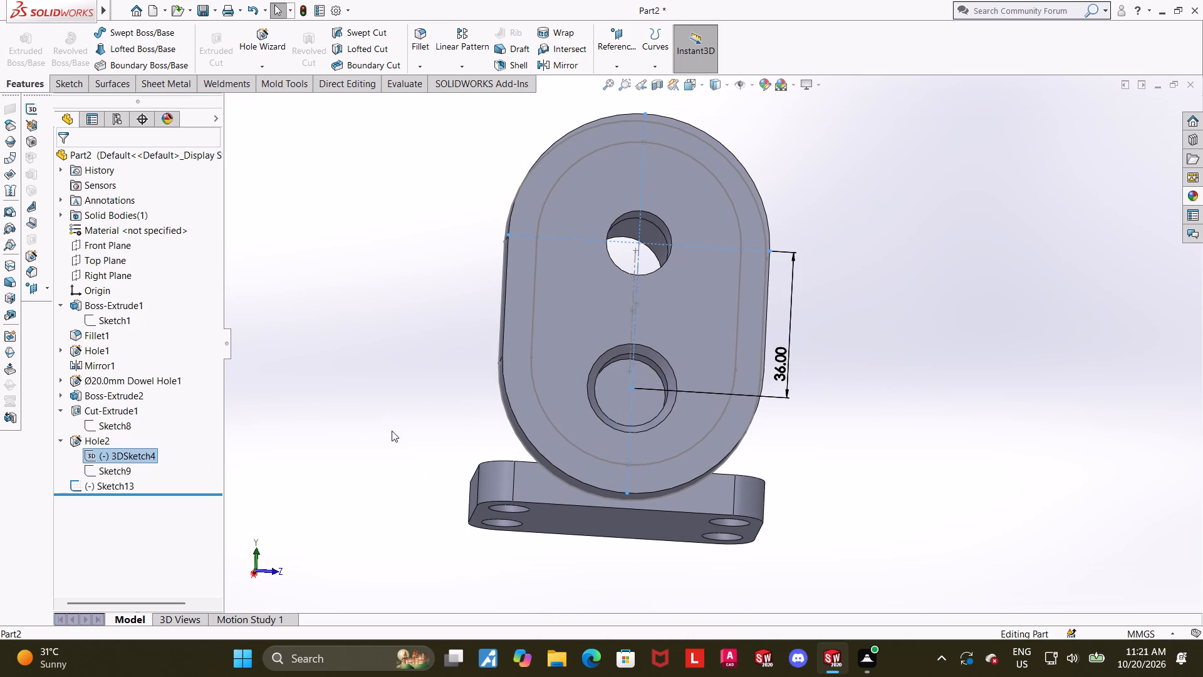
pyautogui.moveTo(392, 431); pyautogui.dragTo(454, 456, button='middle')
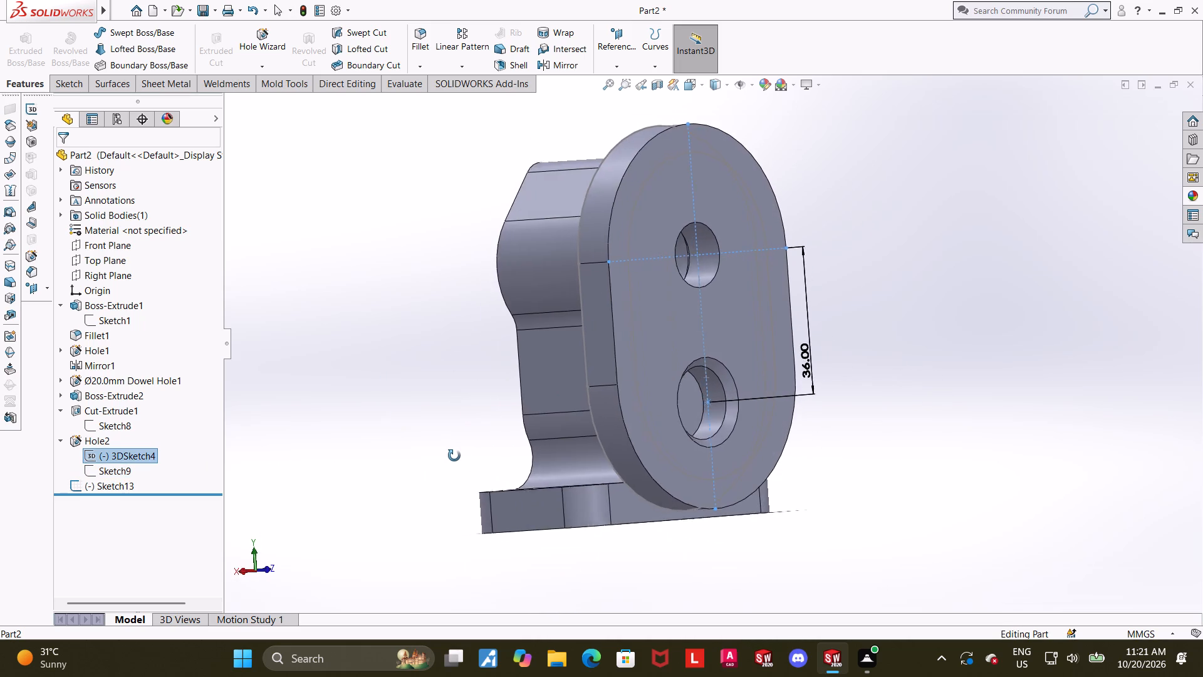
pyautogui.moveTo(454, 456); pyautogui.dragTo(415, 462, button='middle')
pyautogui.click(415, 461)
pyautogui.moveTo(416, 461); pyautogui.dragTo(400, 460, button='middle')
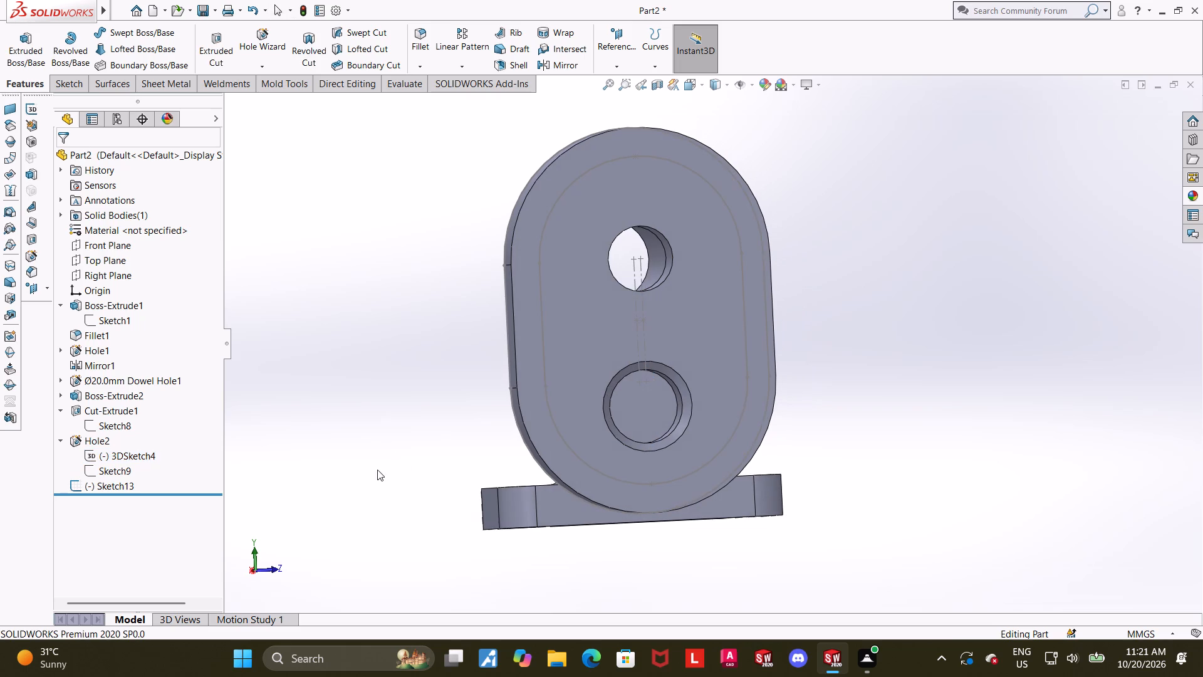
pyautogui.click(377, 470)
pyautogui.click(61, 439)
pyautogui.click(60, 410)
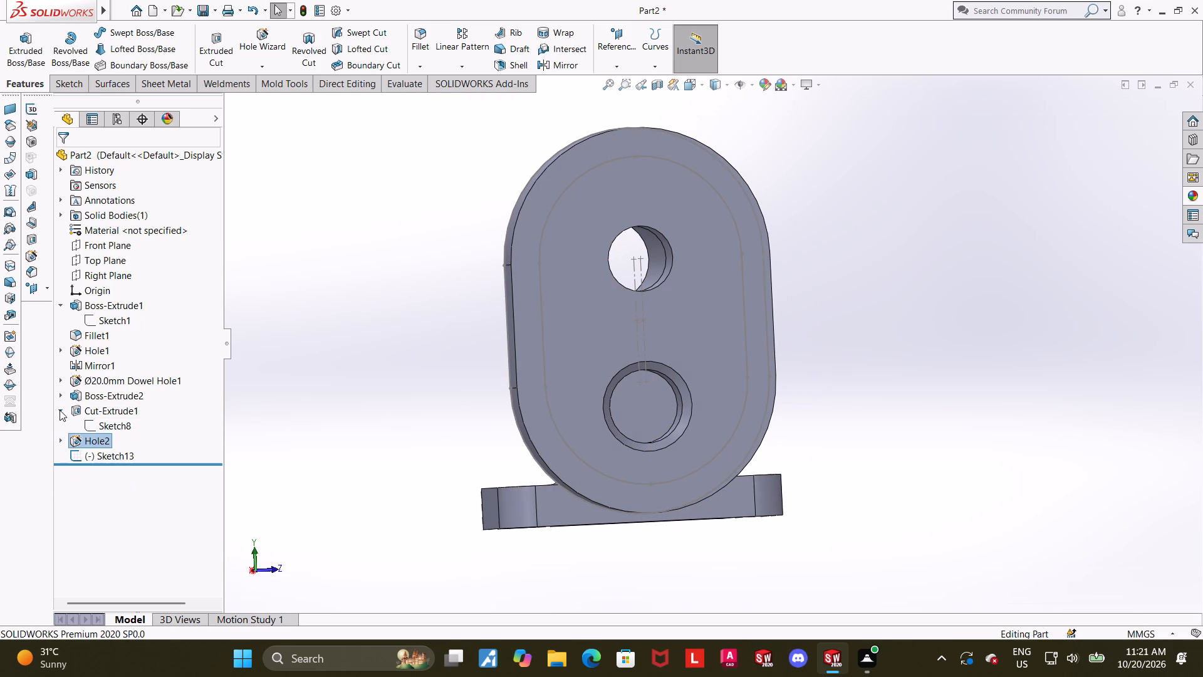
# Reopen the inner slot profile, Sketch13, for editing.
pyautogui.click(93, 448)
pyautogui.click(94, 444)
pyautogui.click(107, 399)
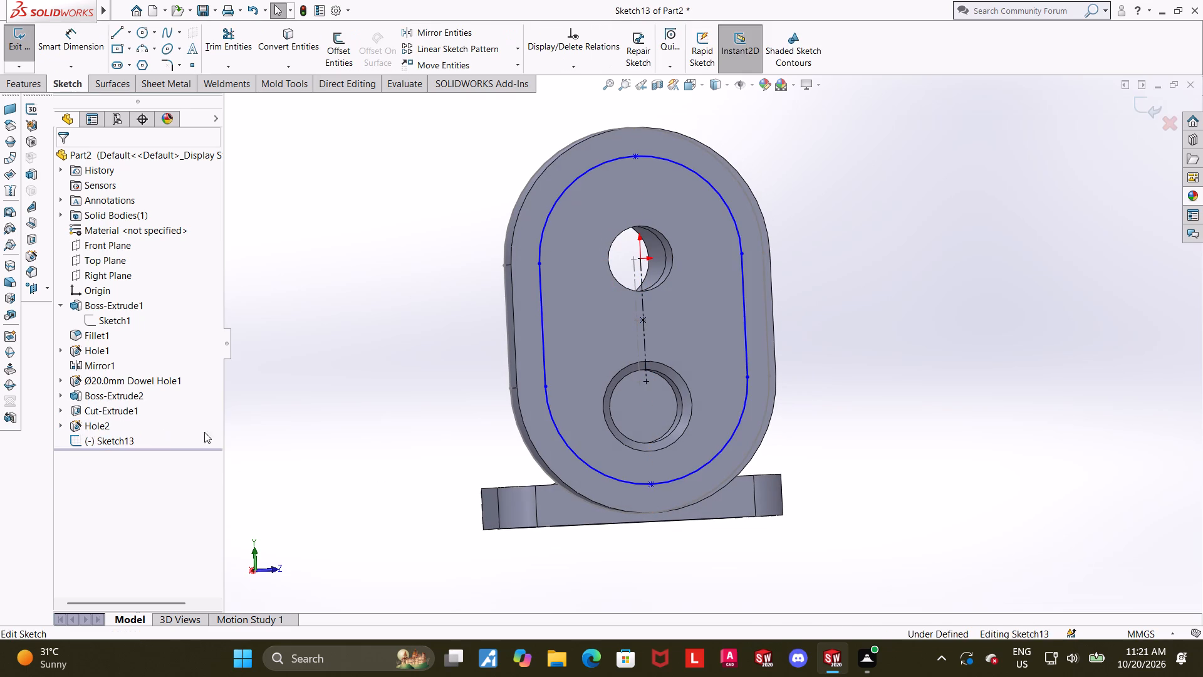
pyautogui.click(350, 424)
pyautogui.moveTo(357, 414); pyautogui.dragTo(353, 429, button='middle')
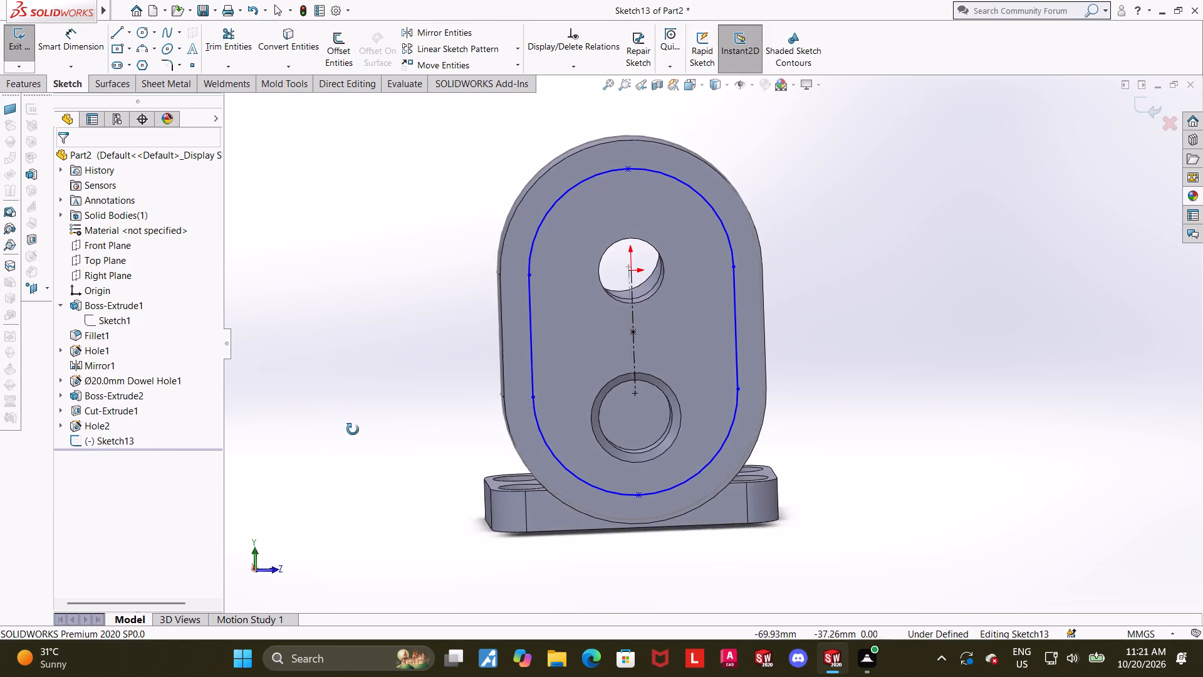
pyautogui.moveTo(353, 429); pyautogui.dragTo(352, 425, button='middle')
pyautogui.click(955, 315)
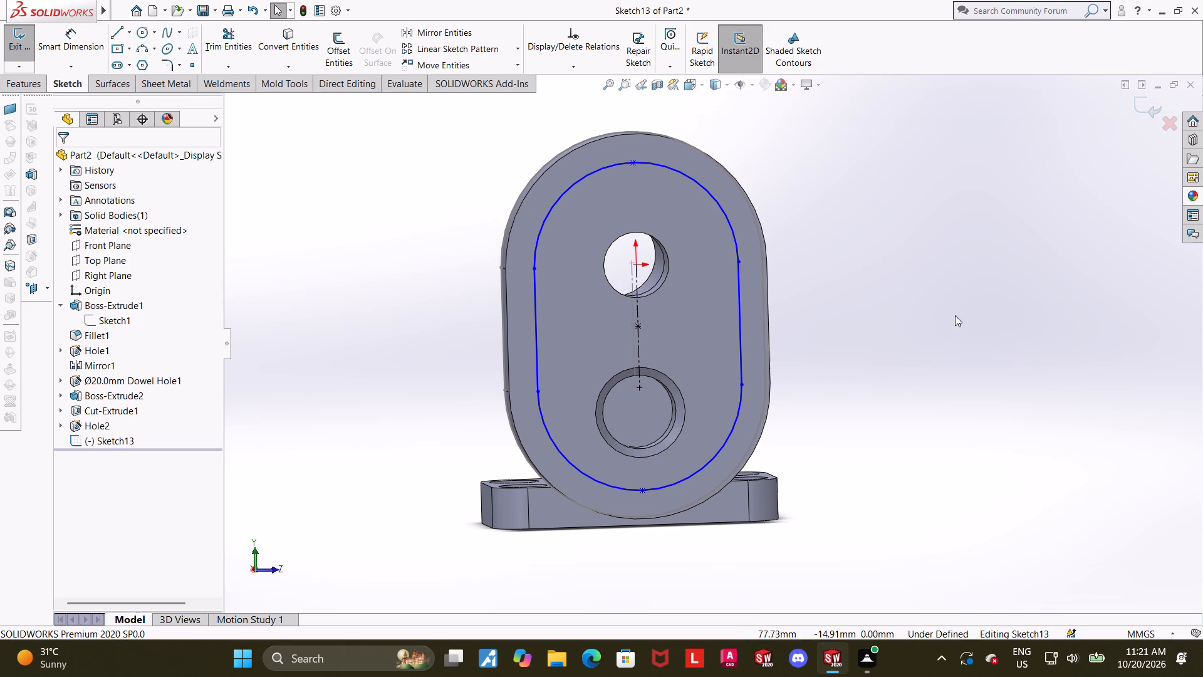
pyautogui.click(689, 90)
pyautogui.click(605, 444)
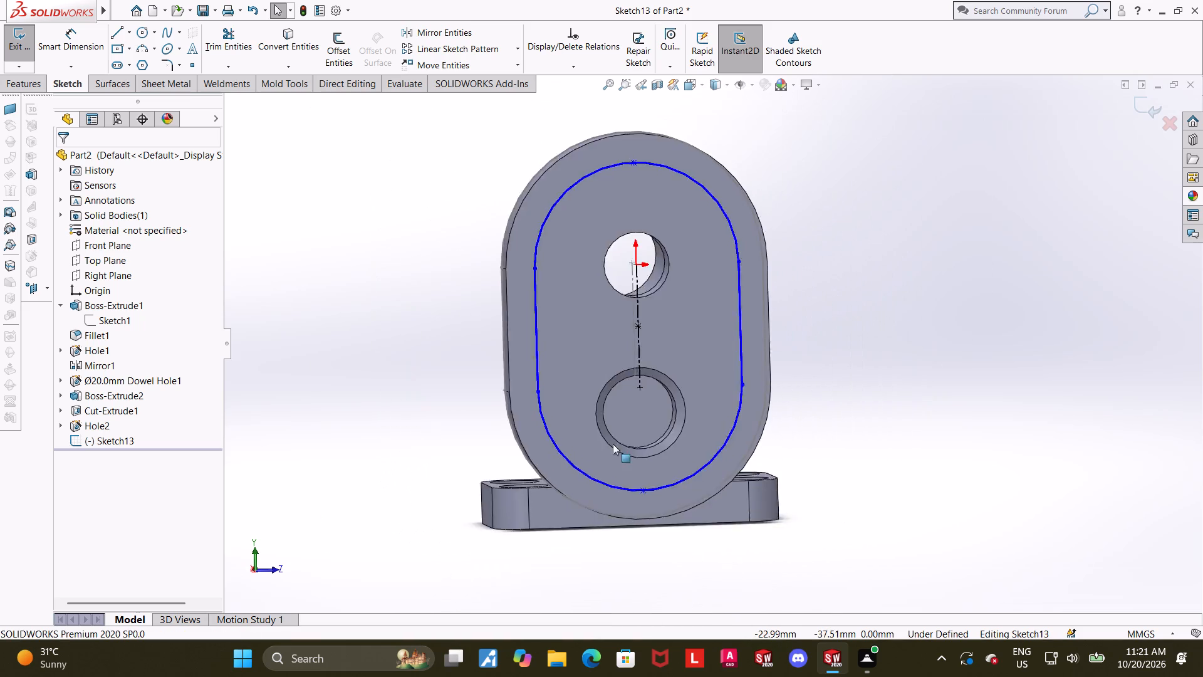
pyautogui.scroll(-2, 853, 527)
pyautogui.scroll(-1, 503, 450)
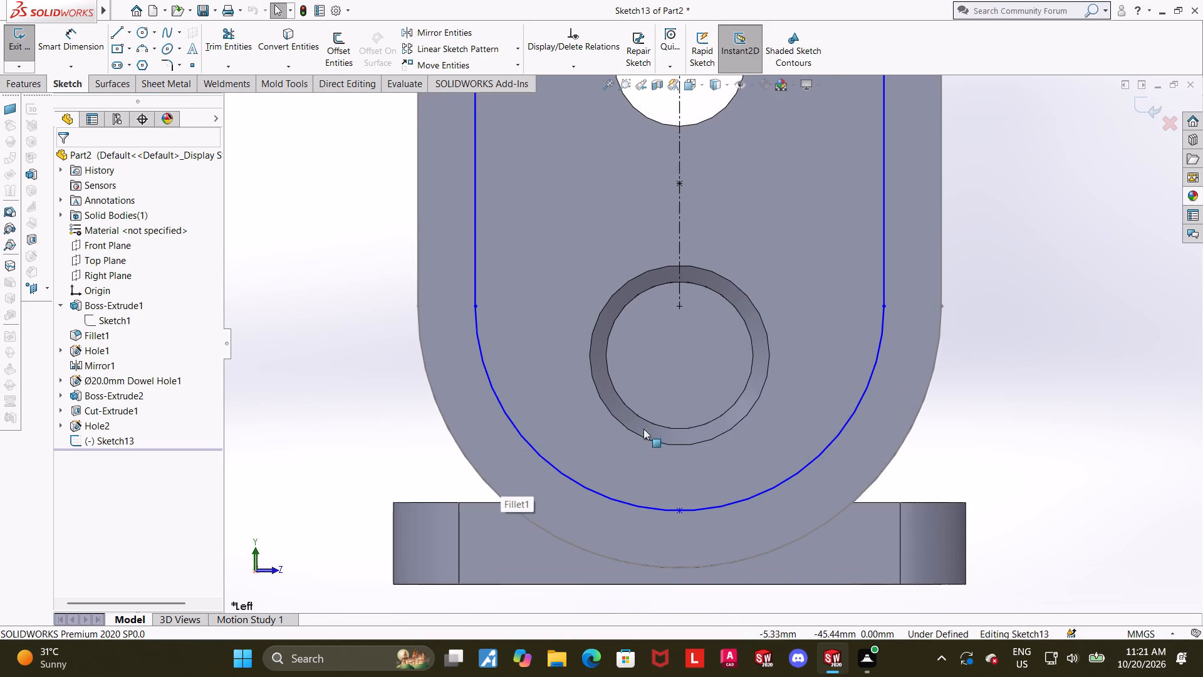
pyautogui.scroll(2, 675, 420)
pyautogui.click(130, 31)
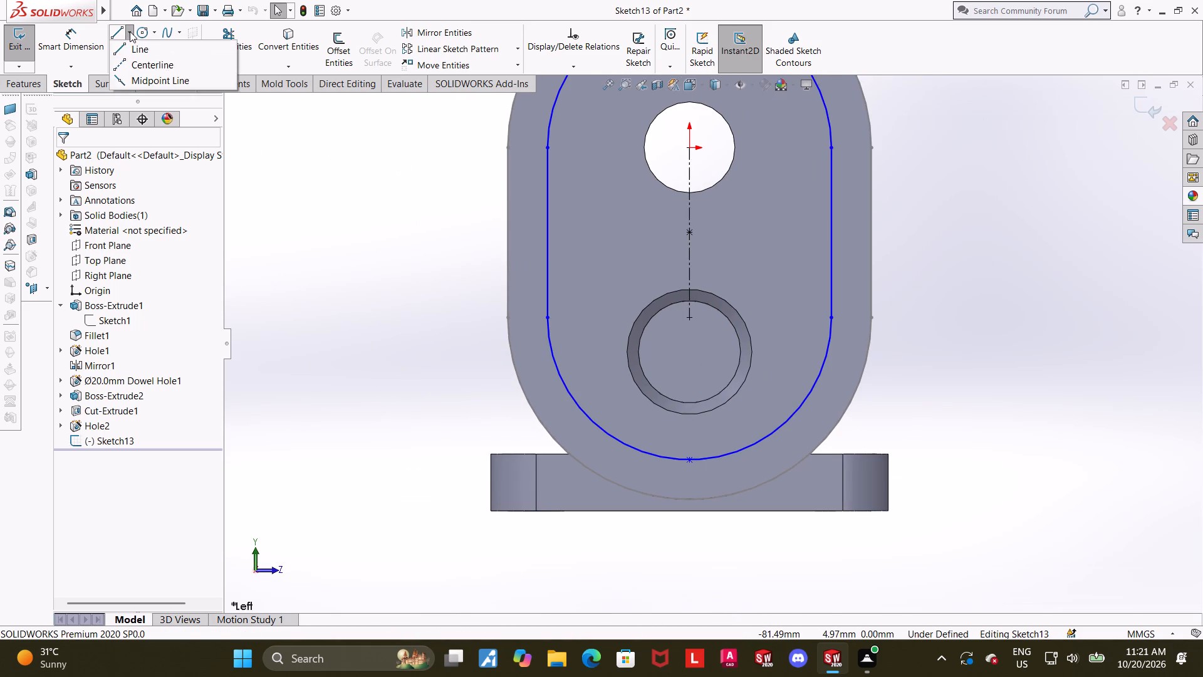
pyautogui.press('Escape')
# Show Sketch9, the lower bore's hole profile under Hole2.
pyautogui.click(95, 424)
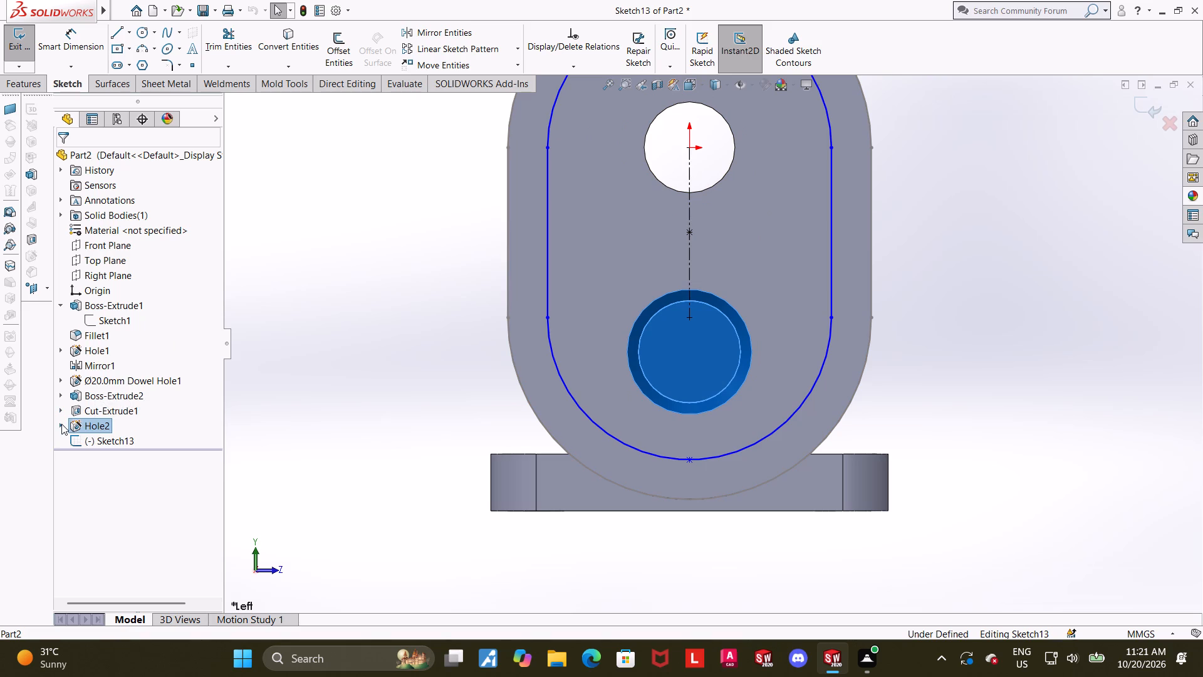
pyautogui.click(61, 424)
pyautogui.click(98, 448)
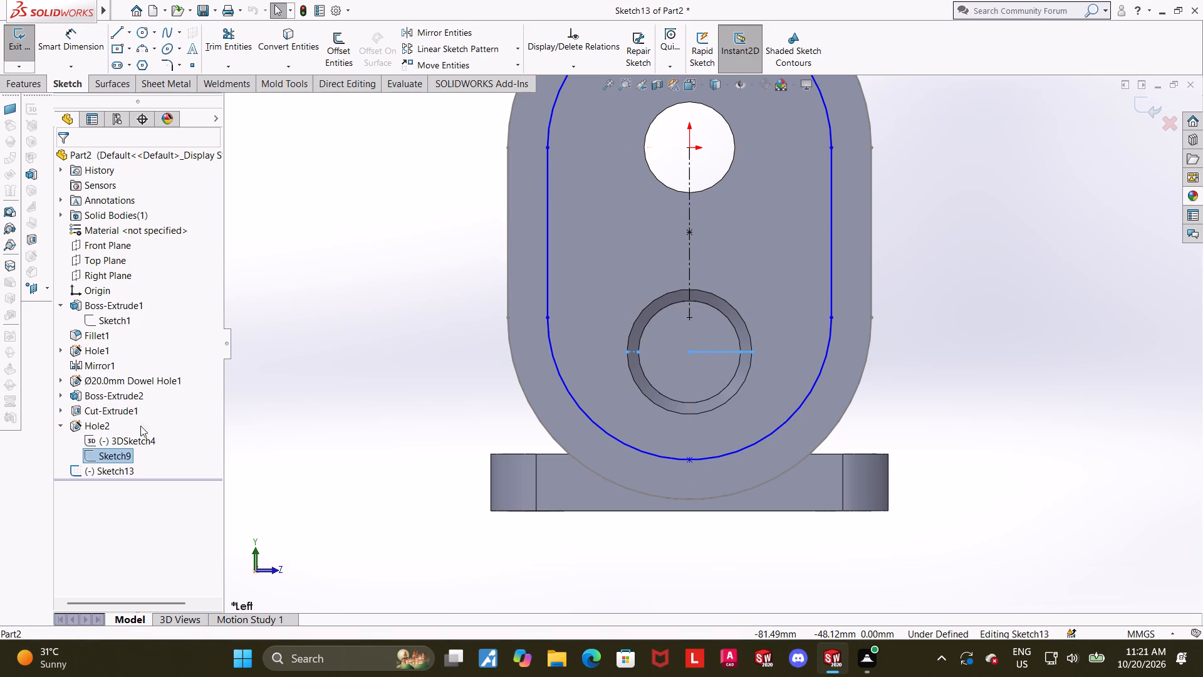
pyautogui.click(110, 452)
pyautogui.click(125, 436)
pyautogui.click(305, 447)
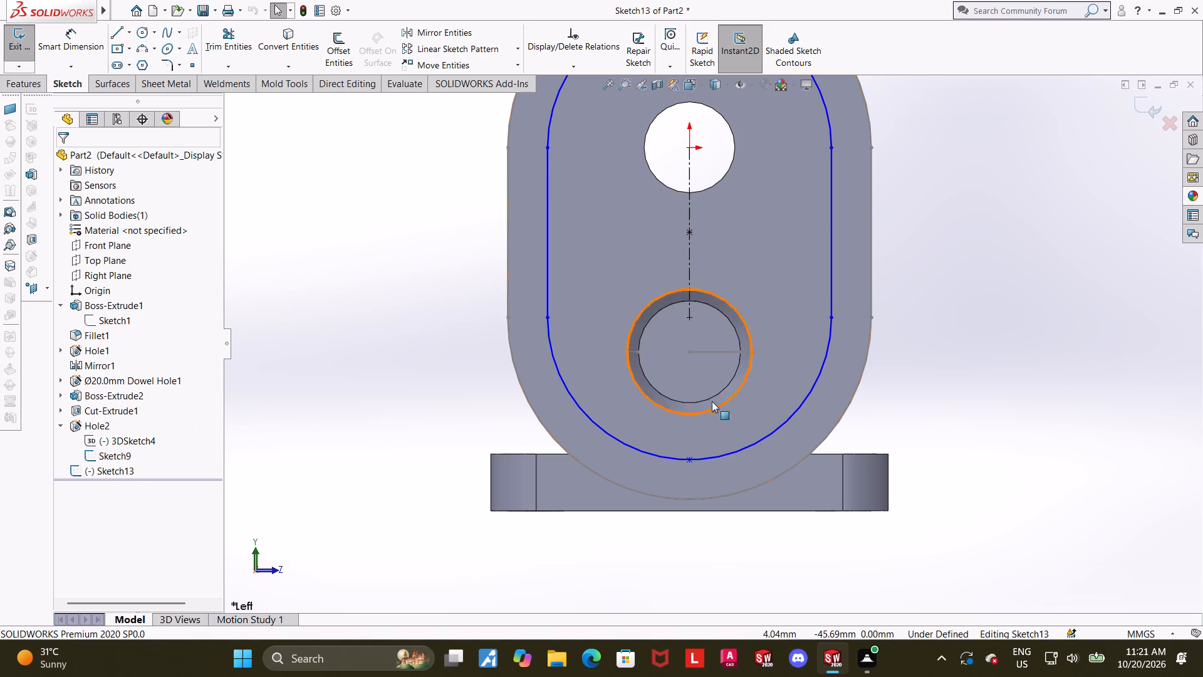
# Dimension the vertical distance from the lower bore's centre to the midpoint of the slot's bottom arc and exit the sketch.
pyautogui.moveTo(57, 36); pyautogui.dragTo(68, 41)
pyautogui.click(689, 352)
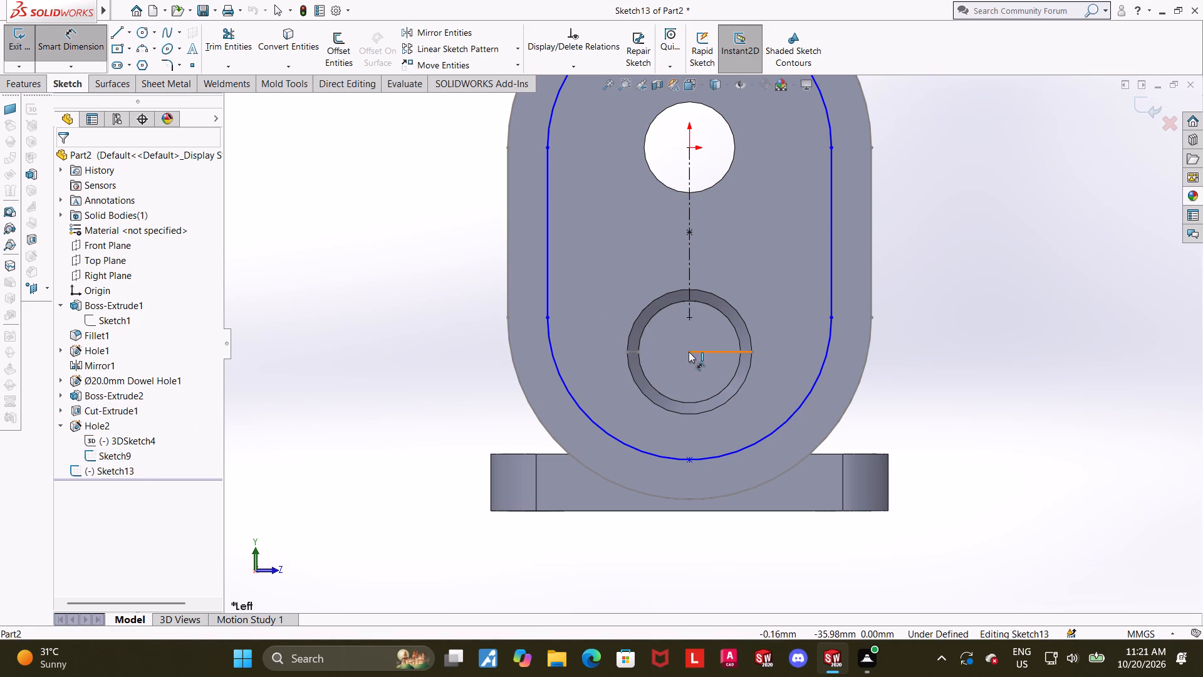
pyautogui.click(689, 461)
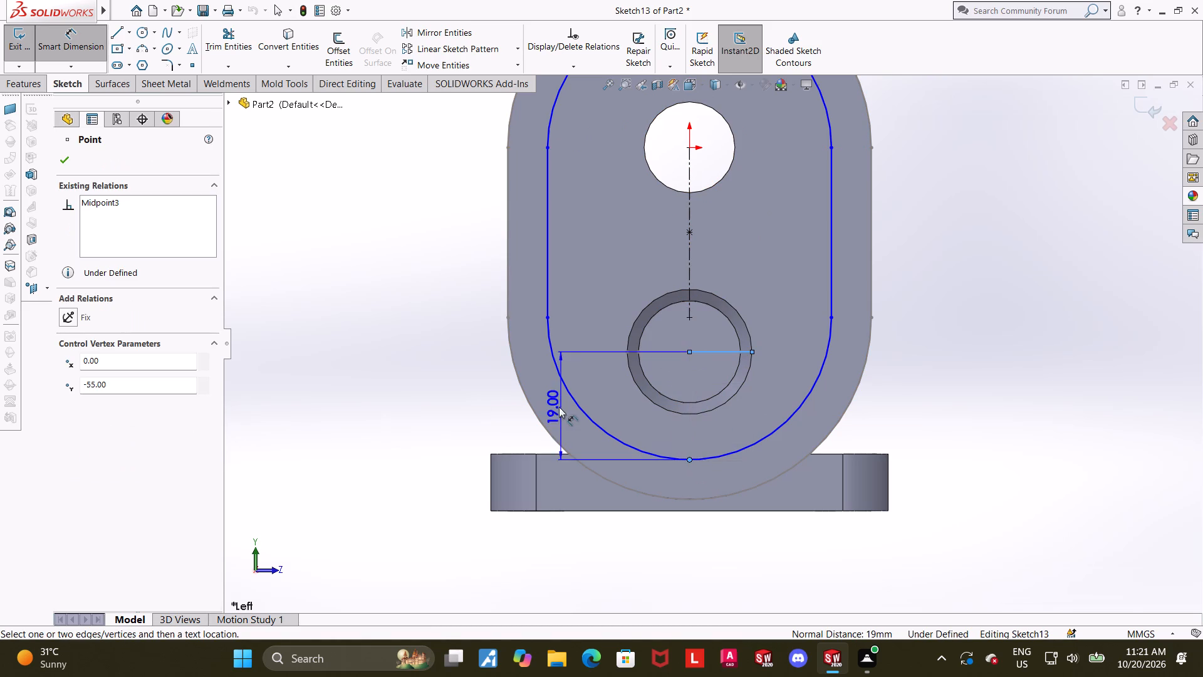
pyautogui.click(424, 401)
pyautogui.click(370, 387)
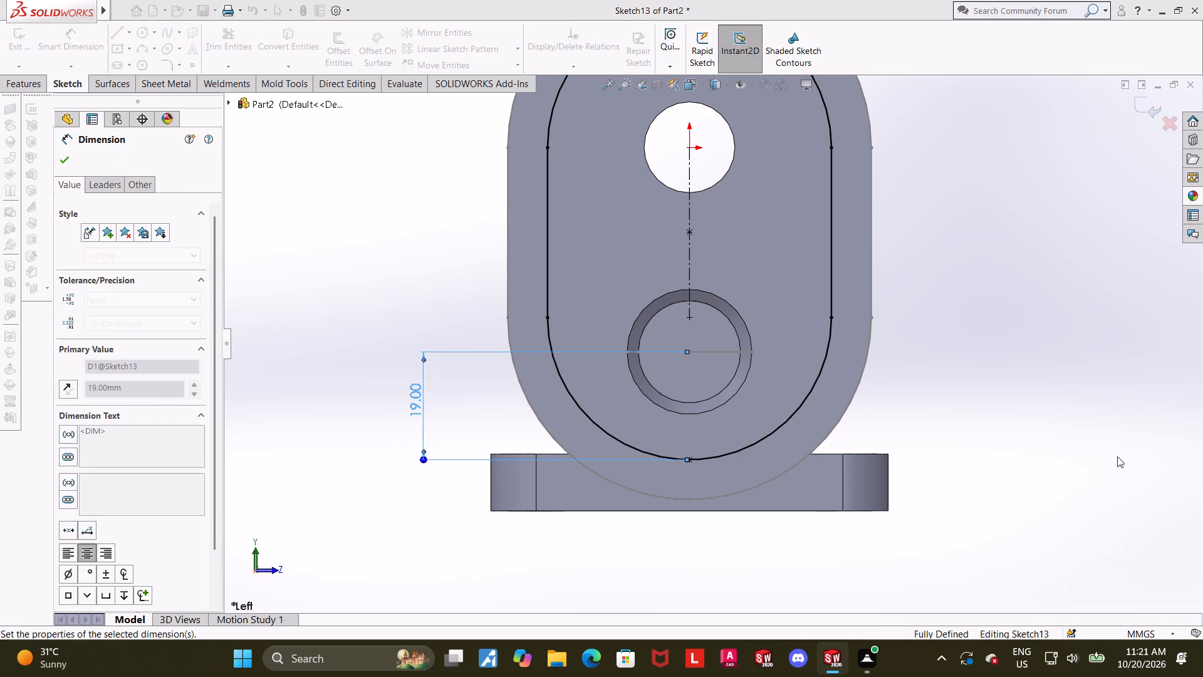
pyautogui.scroll(2, 1070, 442)
pyautogui.click(1021, 407)
pyautogui.press('Escape')
pyautogui.scroll(-1, 736, 264)
pyautogui.click(947, 264)
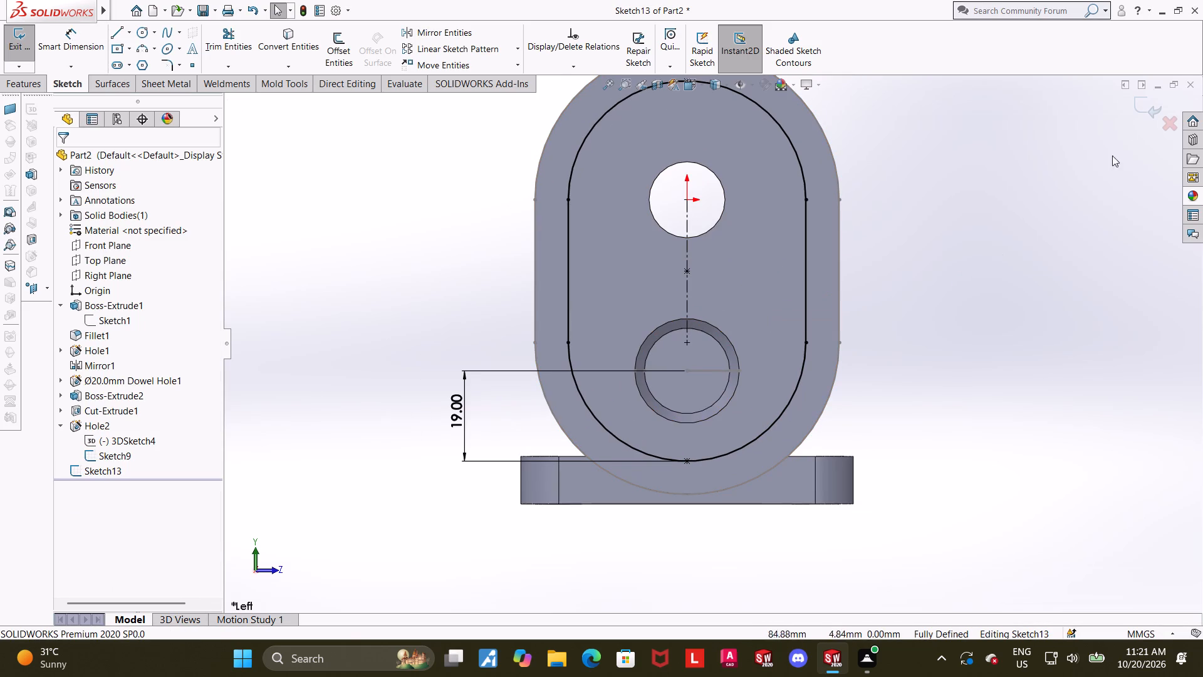
pyautogui.click(1152, 110)
# Hide Sketch9, the lower bore's hole profile under Hole2.
pyautogui.scroll(3, 962, 219)
pyautogui.scroll(-3, 749, 337)
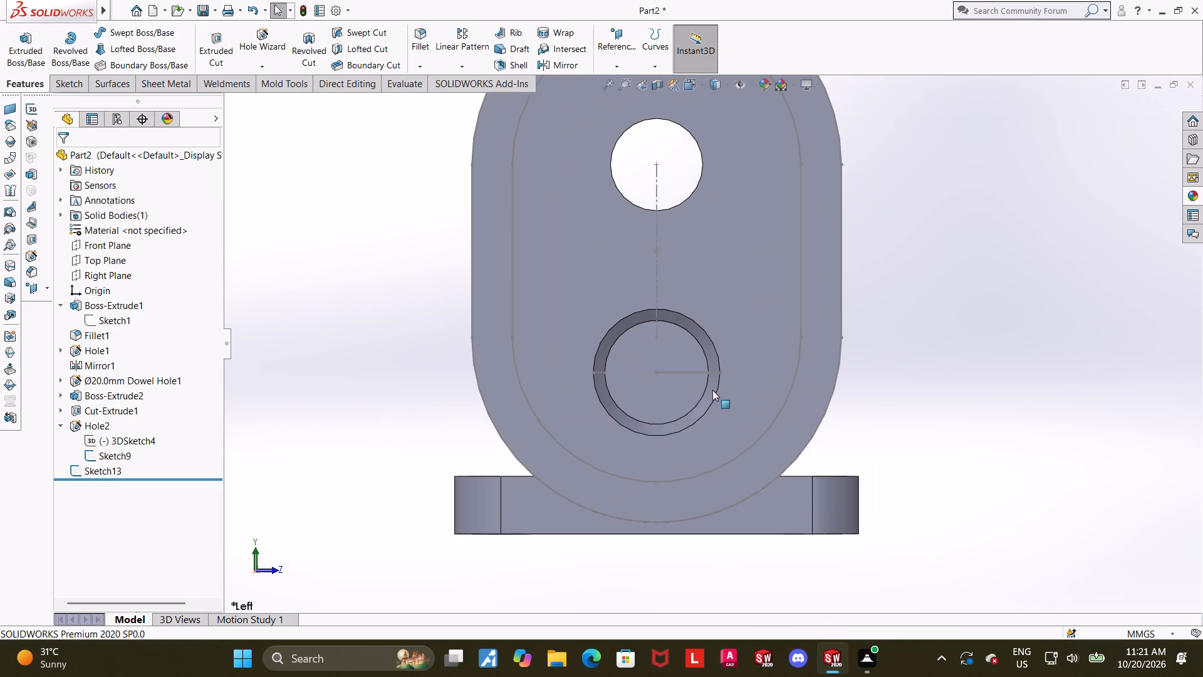
pyautogui.click(97, 452)
pyautogui.click(115, 433)
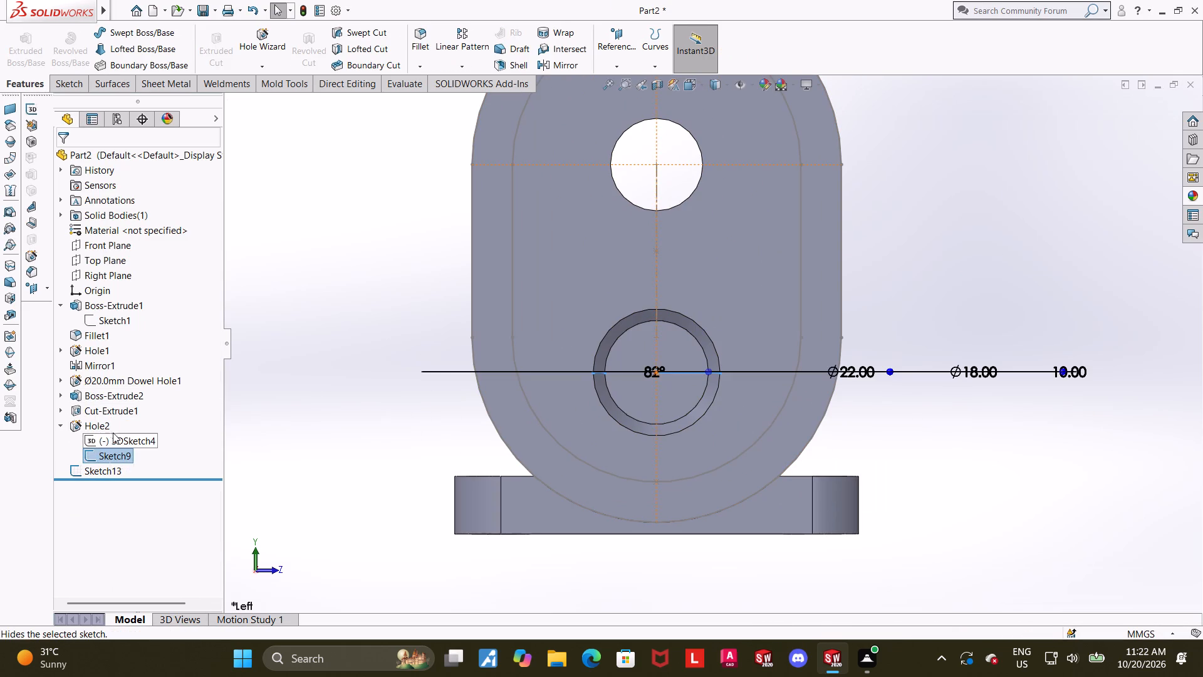
pyautogui.click(63, 422)
pyautogui.click(604, 467)
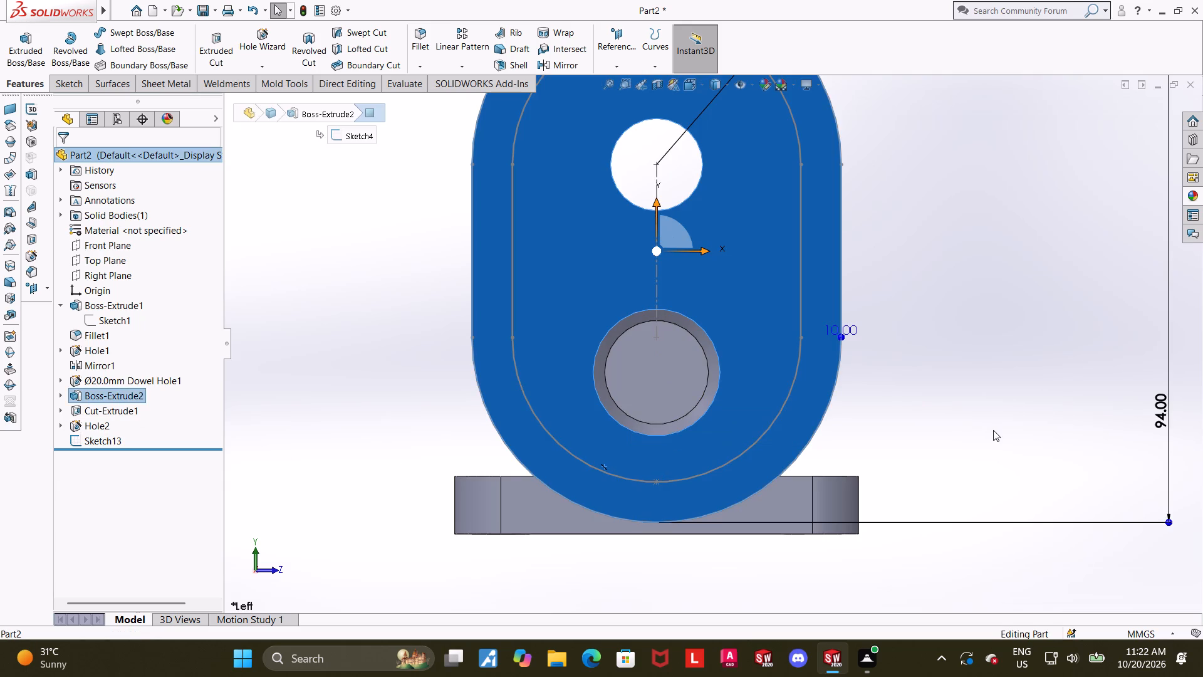
pyautogui.press('Escape')
# Review the dimensions in the lower bore's profile, Sketch9, and the inner slot profile, Sketch13.
pyautogui.scroll(2, 987, 414)
pyautogui.click(65, 428)
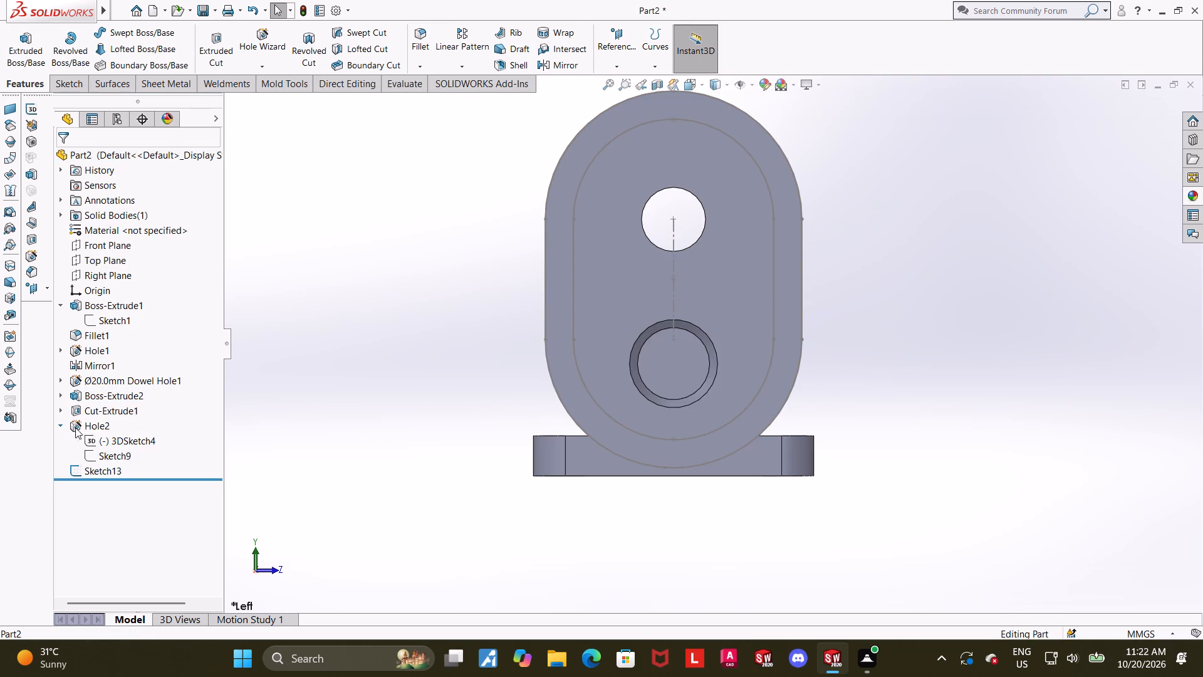
pyautogui.click(102, 457)
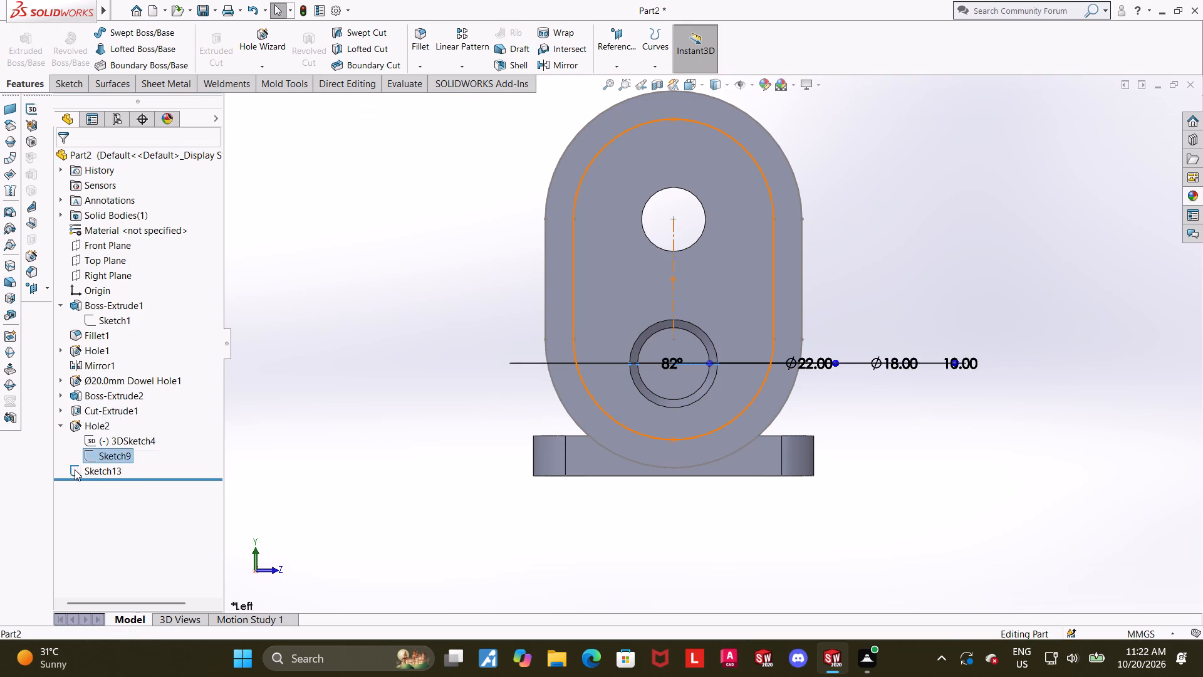
pyautogui.click(75, 470)
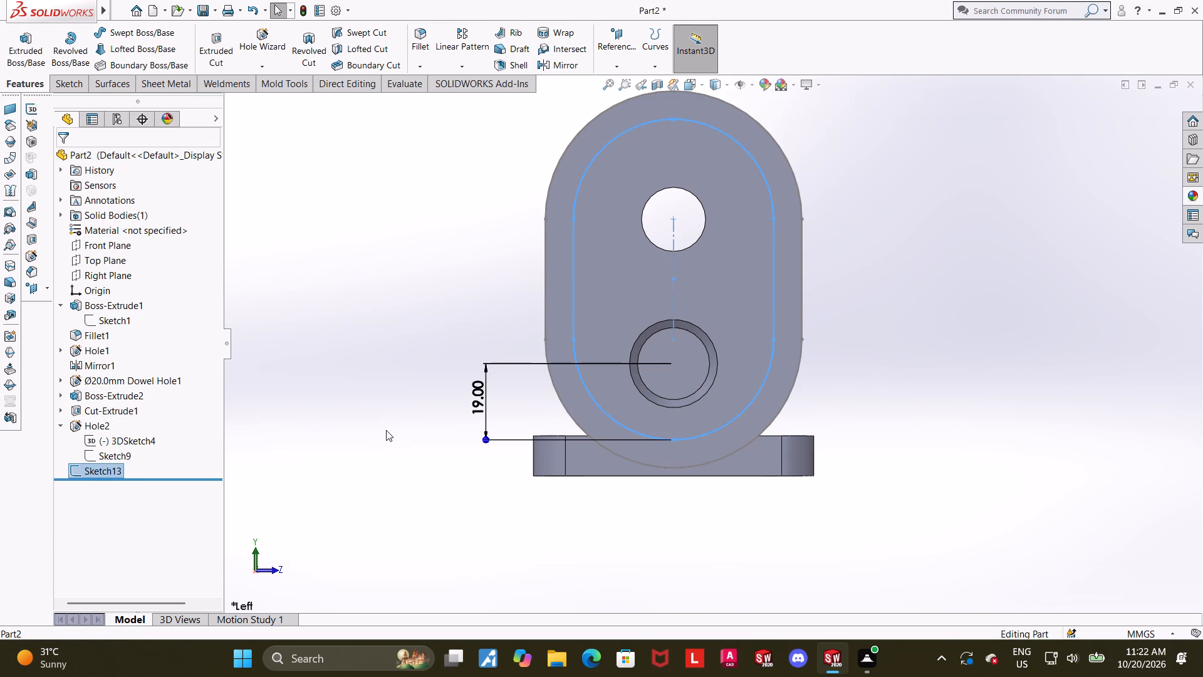
pyautogui.click(386, 430)
pyautogui.click(62, 423)
pyautogui.click(346, 442)
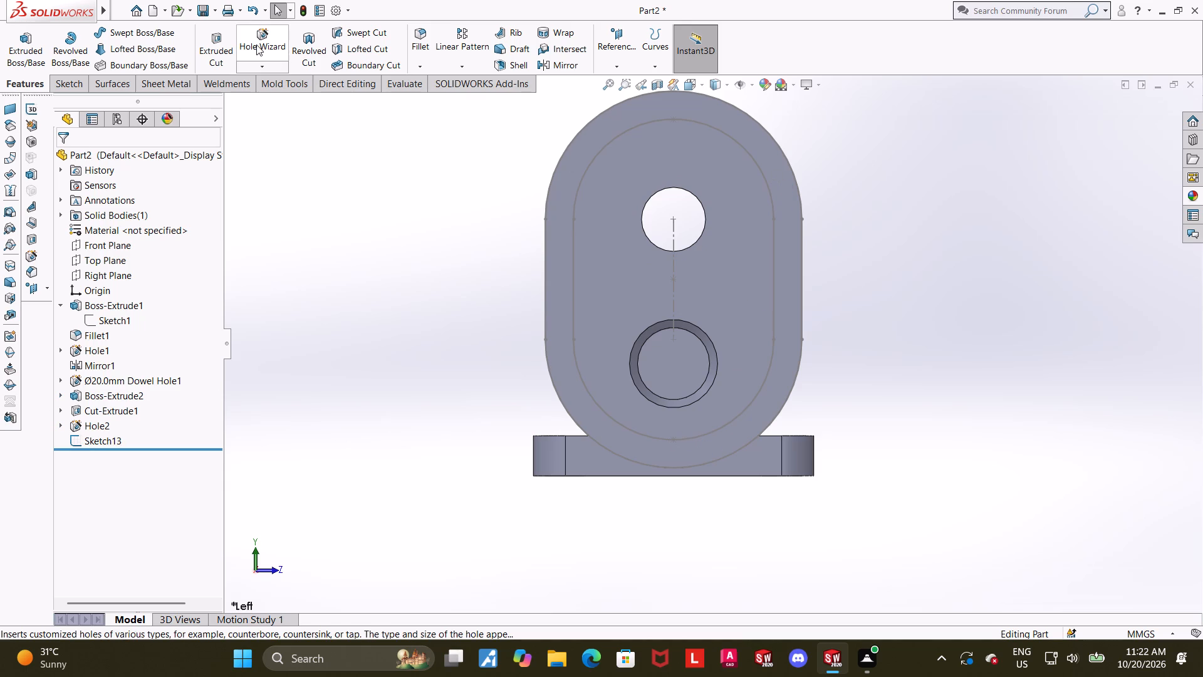
pyautogui.moveTo(488, 236); pyautogui.dragTo(672, 244, button='middle')
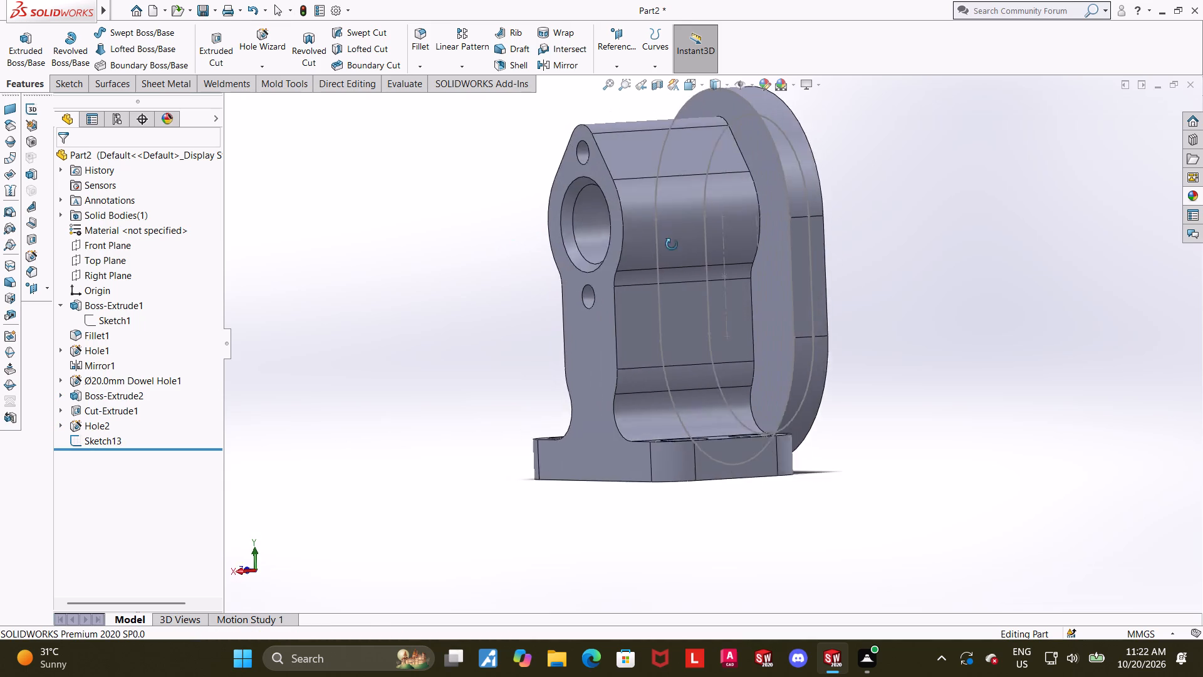
# Move the slot profile, Sketch13, onto the oval flange's face on the body side by replacing its sketch plane.
pyautogui.moveTo(672, 244); pyautogui.dragTo(734, 238, button='middle')
pyautogui.scroll(2, 768, 270)
pyautogui.scroll(-2, 738, 340)
pyautogui.moveTo(712, 371); pyautogui.dragTo(731, 369, button='middle')
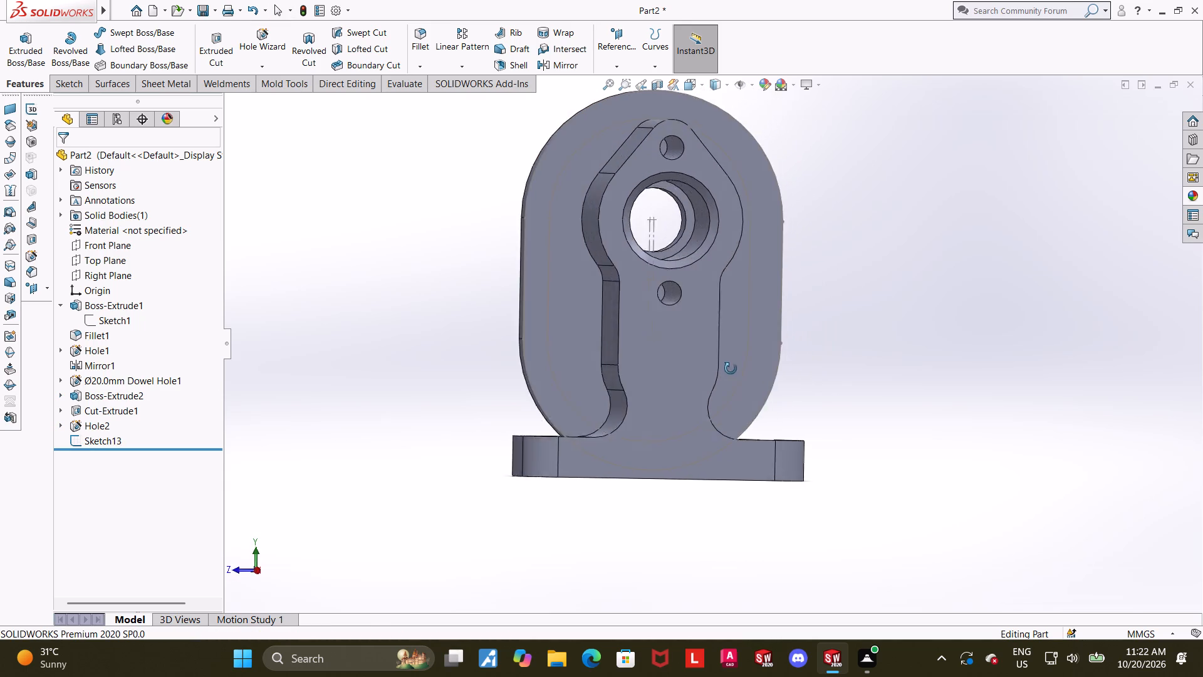
pyautogui.moveTo(731, 369); pyautogui.dragTo(519, 380, button='middle')
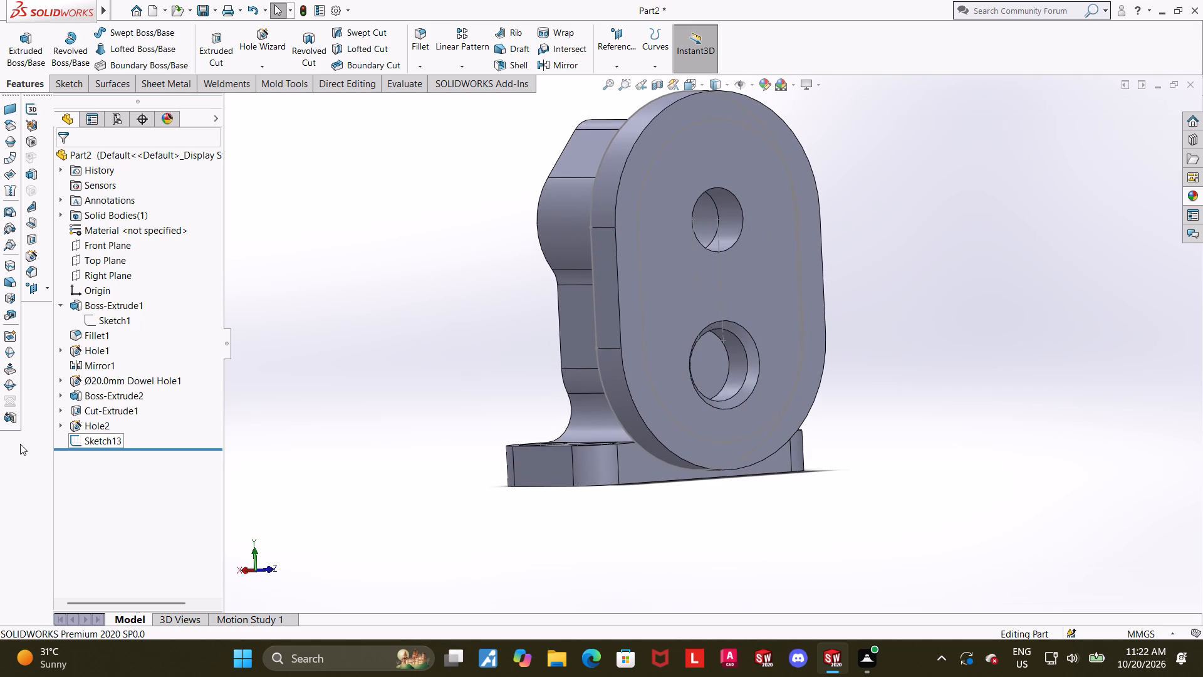
pyautogui.click(101, 435)
pyautogui.click(130, 402)
pyautogui.moveTo(281, 422); pyautogui.dragTo(338, 426, button='middle')
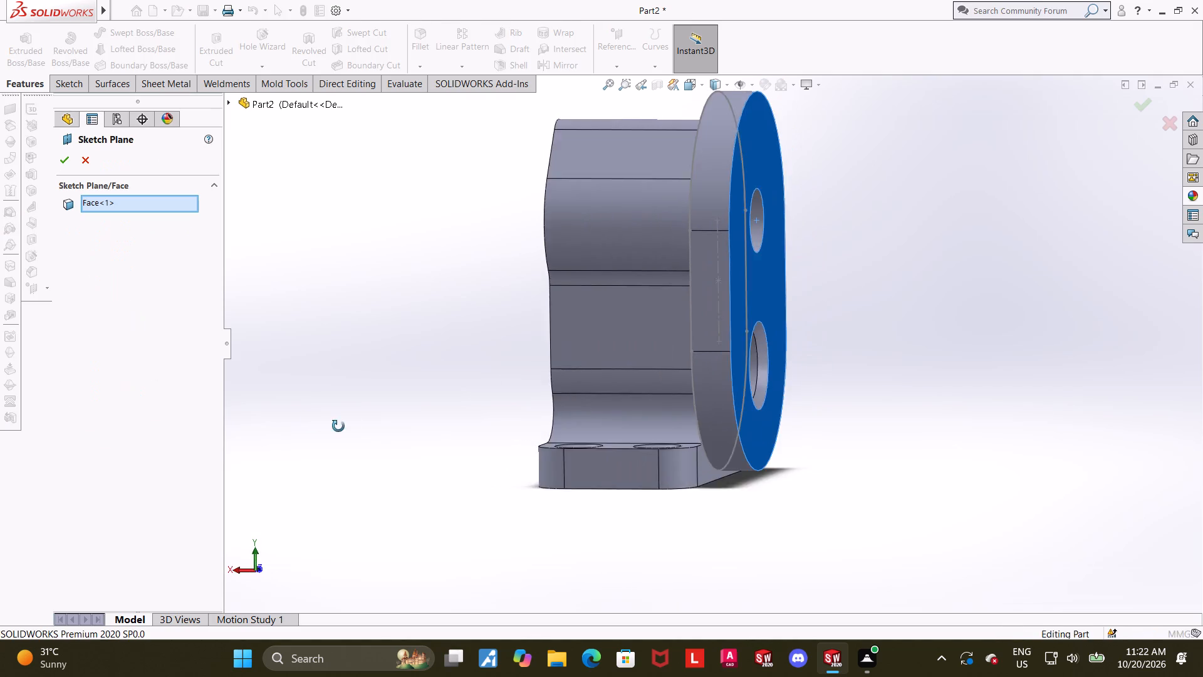
pyautogui.moveTo(338, 426); pyautogui.dragTo(357, 415, button='middle')
pyautogui.moveTo(292, 374); pyautogui.dragTo(314, 378, button='middle')
pyautogui.rightClick(159, 202)
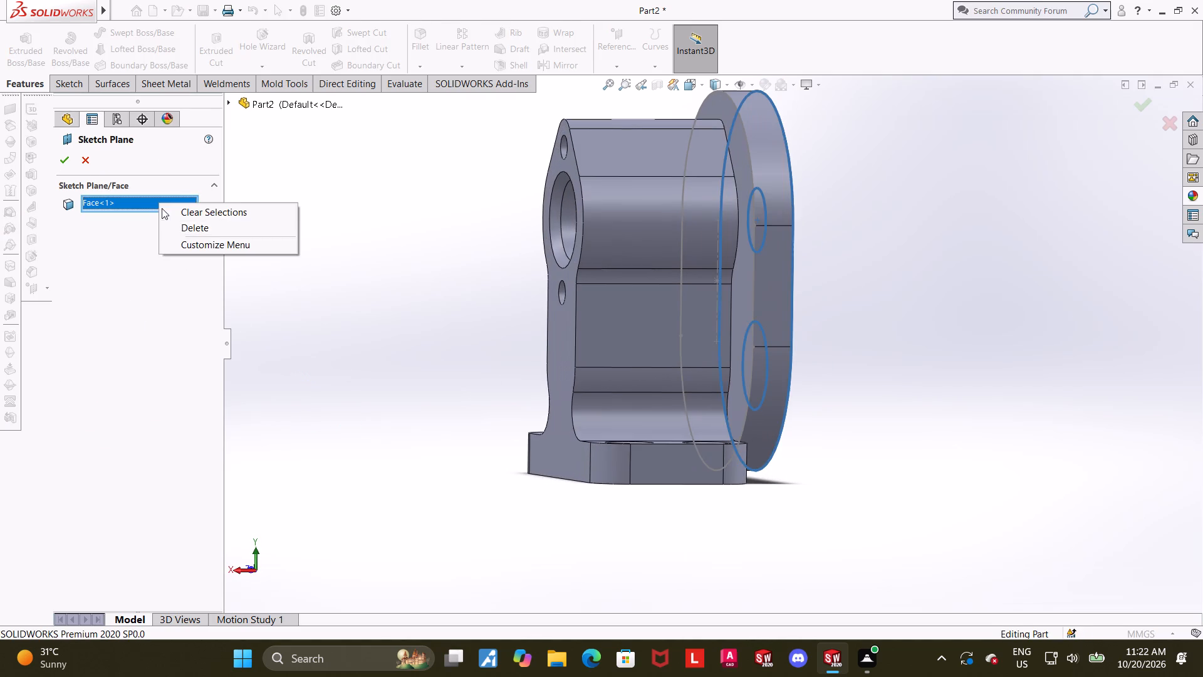
pyautogui.click(182, 229)
pyautogui.moveTo(518, 334); pyautogui.dragTo(560, 340, button='middle')
pyautogui.click(769, 364)
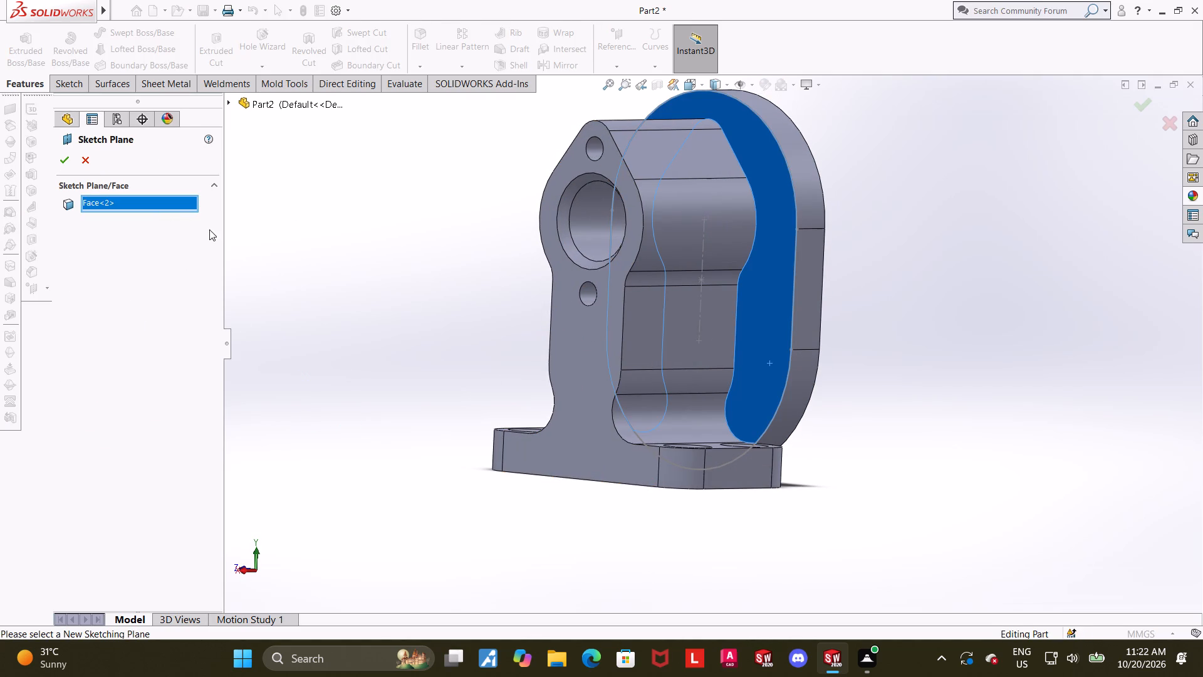
pyautogui.click(61, 159)
pyautogui.click(462, 456)
# Examine the slot profile's placement around the body and review the oval flange's dimensions in Boss-Extrude2.
pyautogui.moveTo(456, 461); pyautogui.dragTo(495, 466, button='middle')
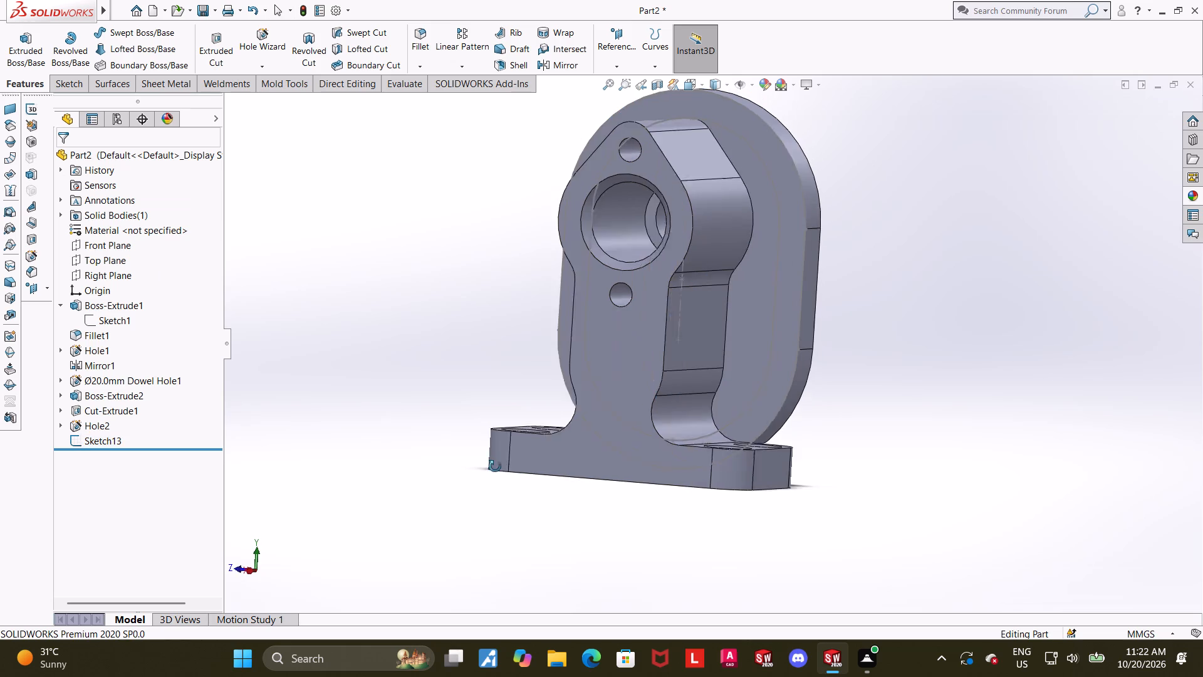
pyautogui.moveTo(495, 466); pyautogui.dragTo(502, 469, button='middle')
pyautogui.click(694, 81)
pyautogui.click(533, 433)
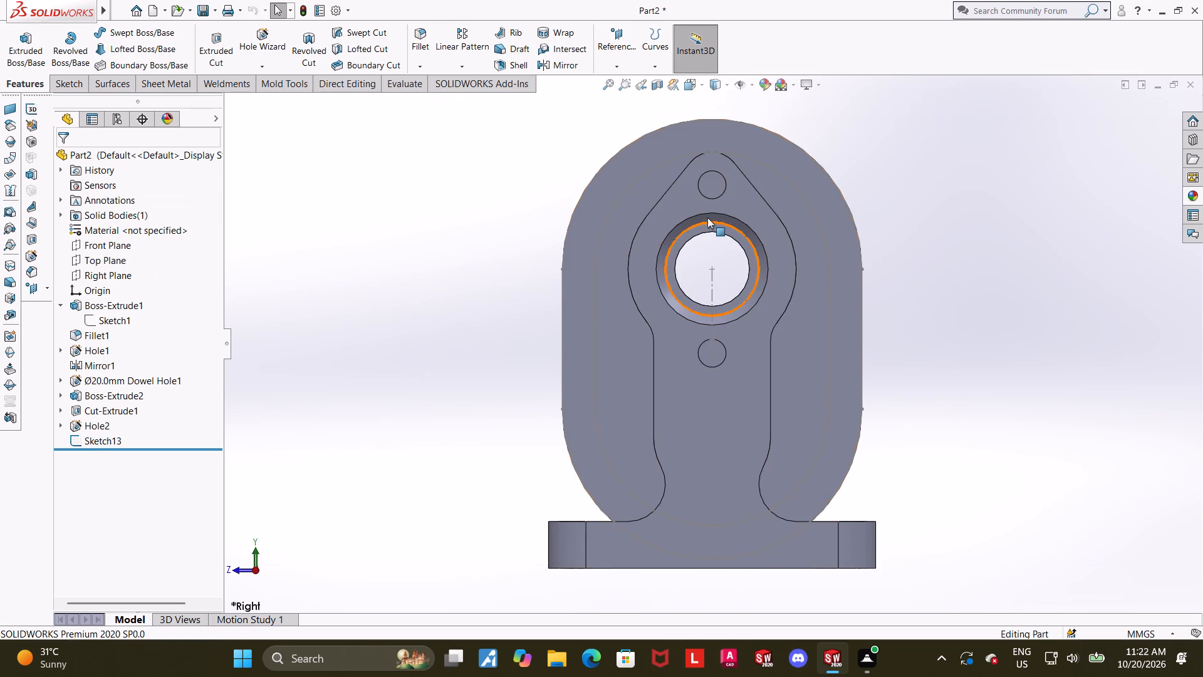
pyautogui.moveTo(857, 390); pyautogui.dragTo(833, 415, button='middle')
pyautogui.scroll(-1, 930, 437)
pyautogui.scroll(1, 930, 437)
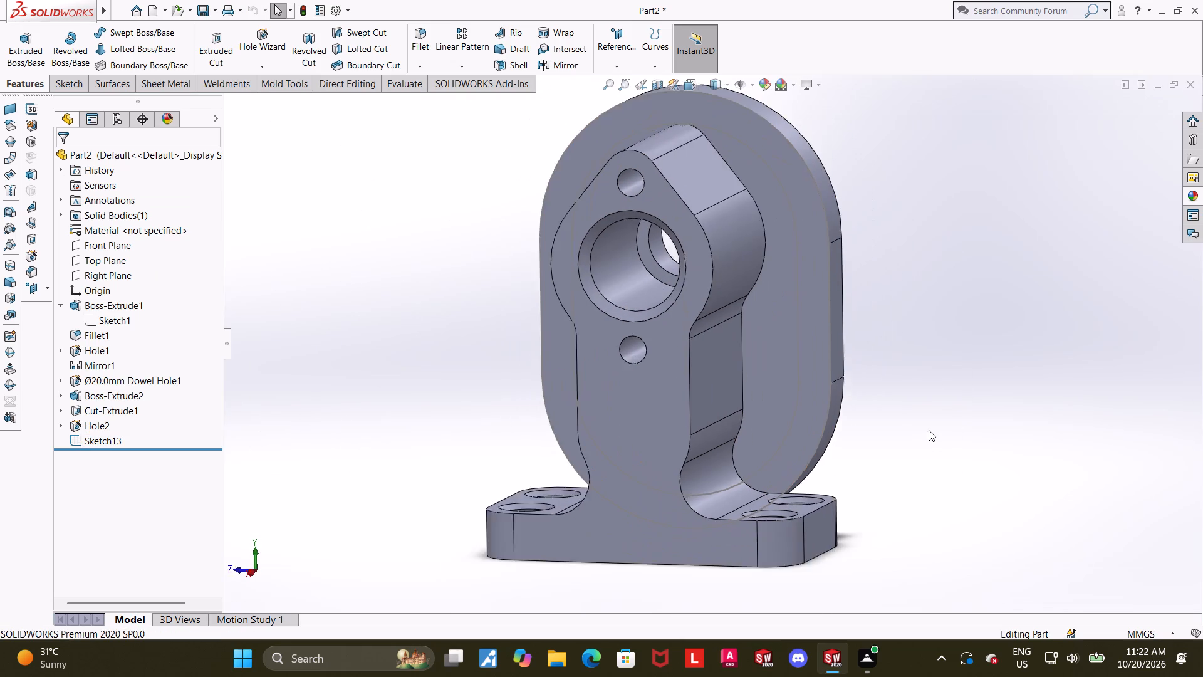
pyautogui.scroll(2, 929, 430)
pyautogui.scroll(-3, 761, 155)
pyautogui.scroll(-2, 768, 332)
pyautogui.scroll(4, 806, 318)
pyautogui.scroll(-1, 724, 480)
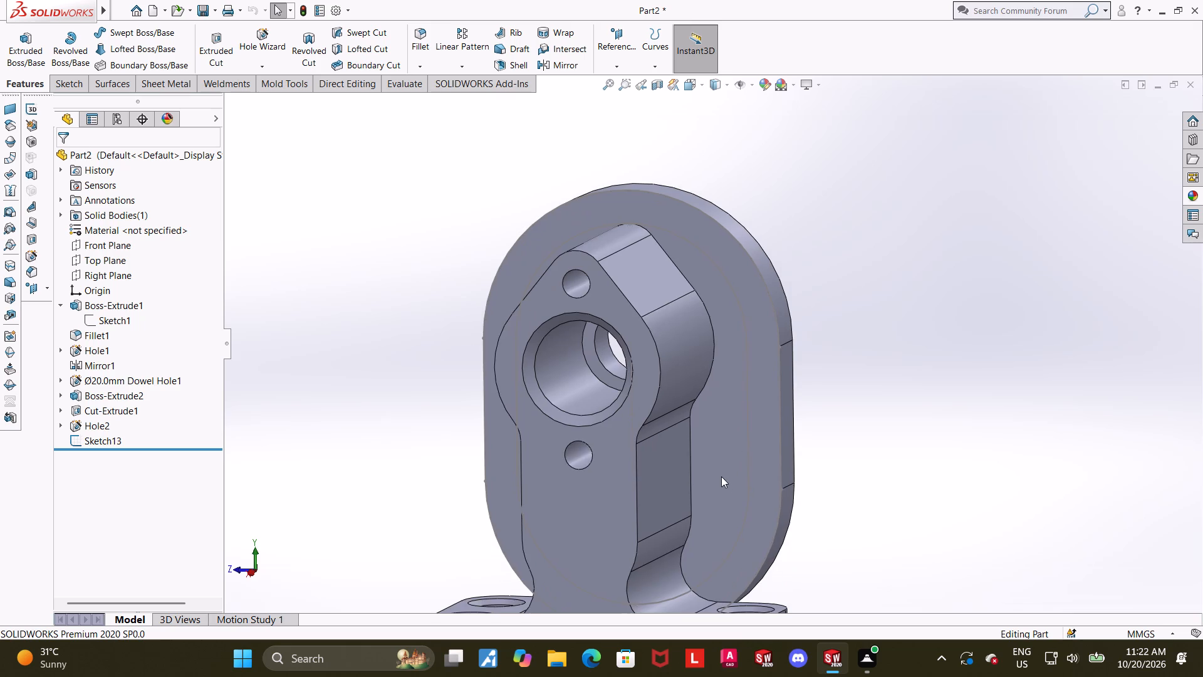
pyautogui.moveTo(820, 440); pyautogui.dragTo(810, 419, button='middle')
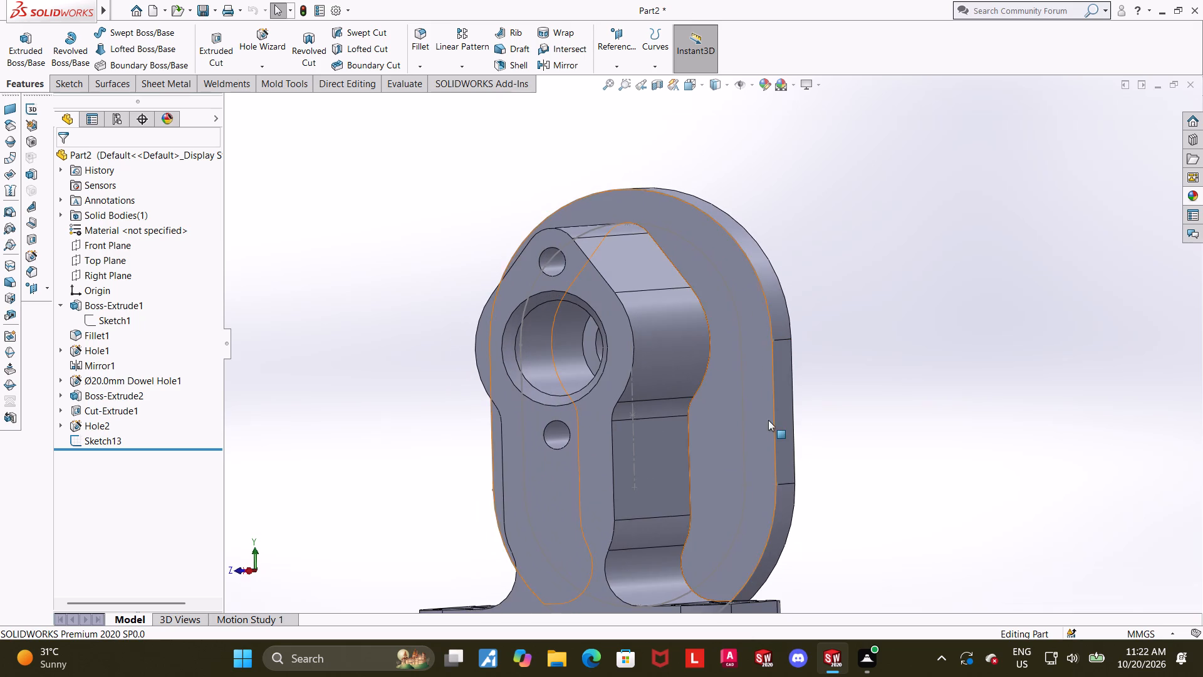
pyautogui.click(764, 419)
pyautogui.scroll(3, 831, 416)
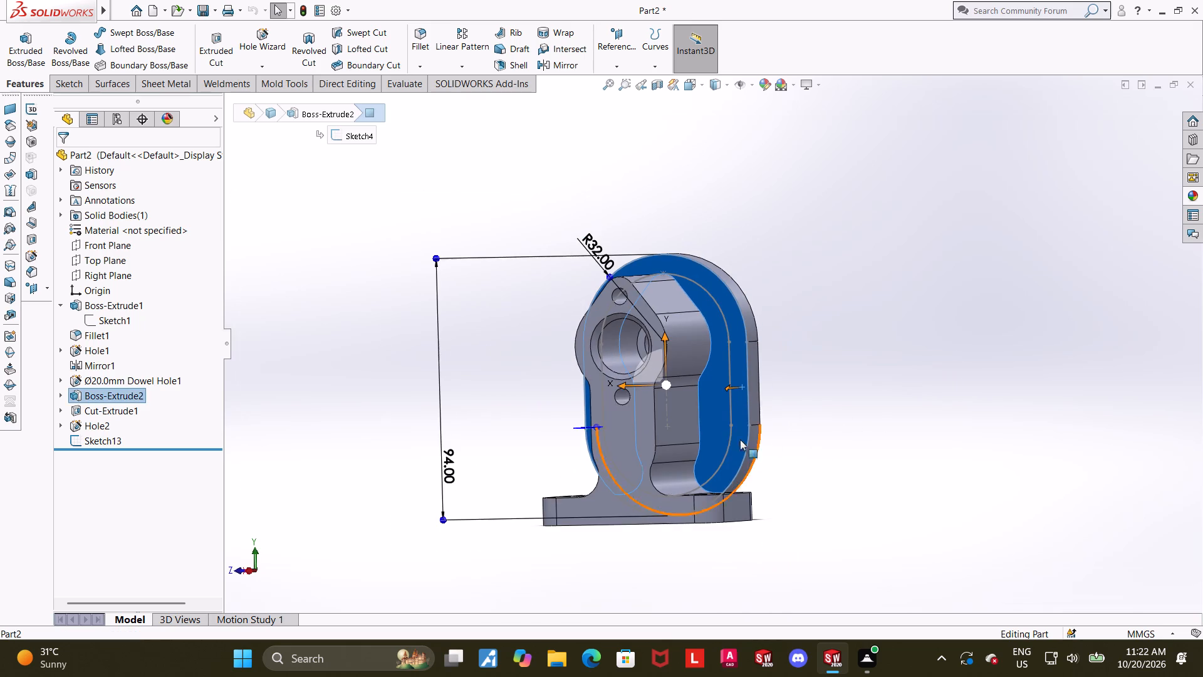
pyautogui.scroll(-2, 391, 358)
pyautogui.moveTo(412, 360); pyautogui.dragTo(422, 382, button='middle')
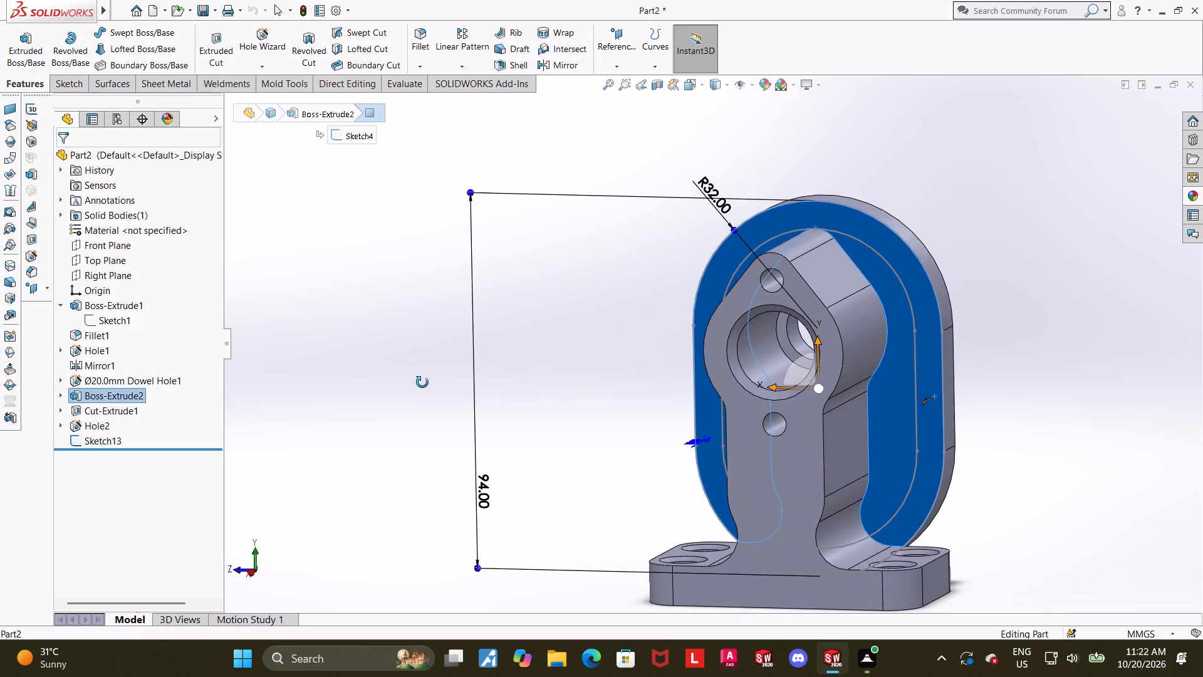
pyautogui.moveTo(422, 382); pyautogui.dragTo(412, 385, button='middle')
pyautogui.click(378, 360)
# Start a legacy hole with the Hole Wizard and set its type to Counterbored.
pyautogui.click(257, 41)
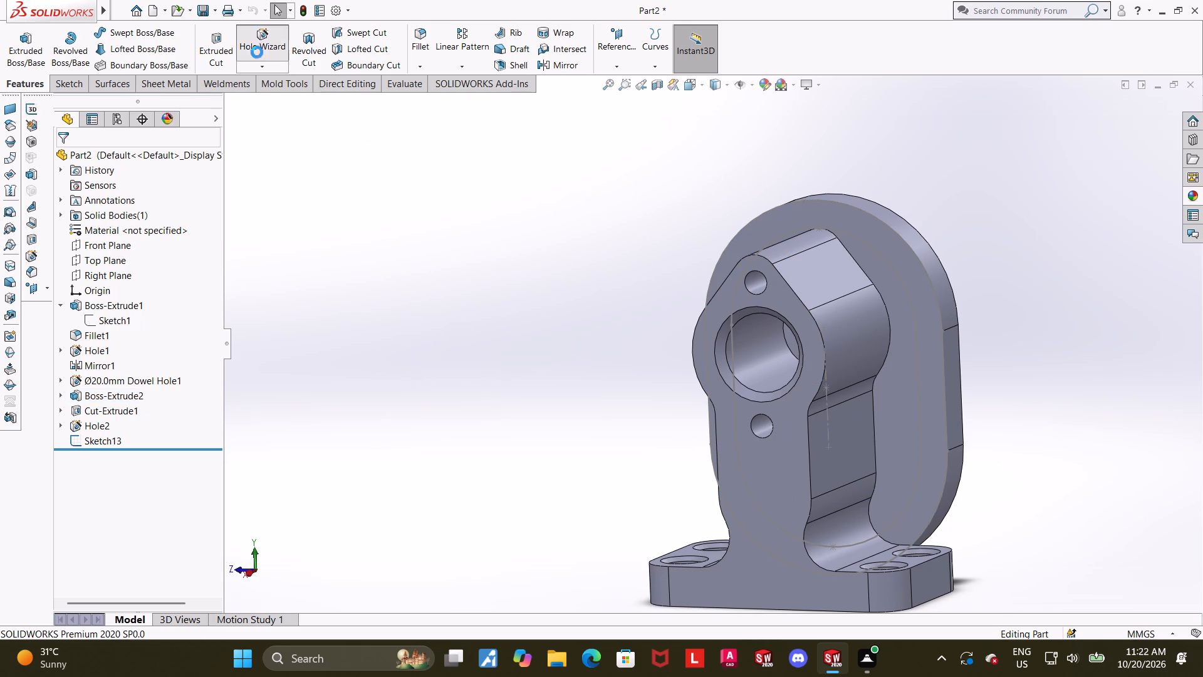
pyautogui.click(153, 261)
pyautogui.click(167, 335)
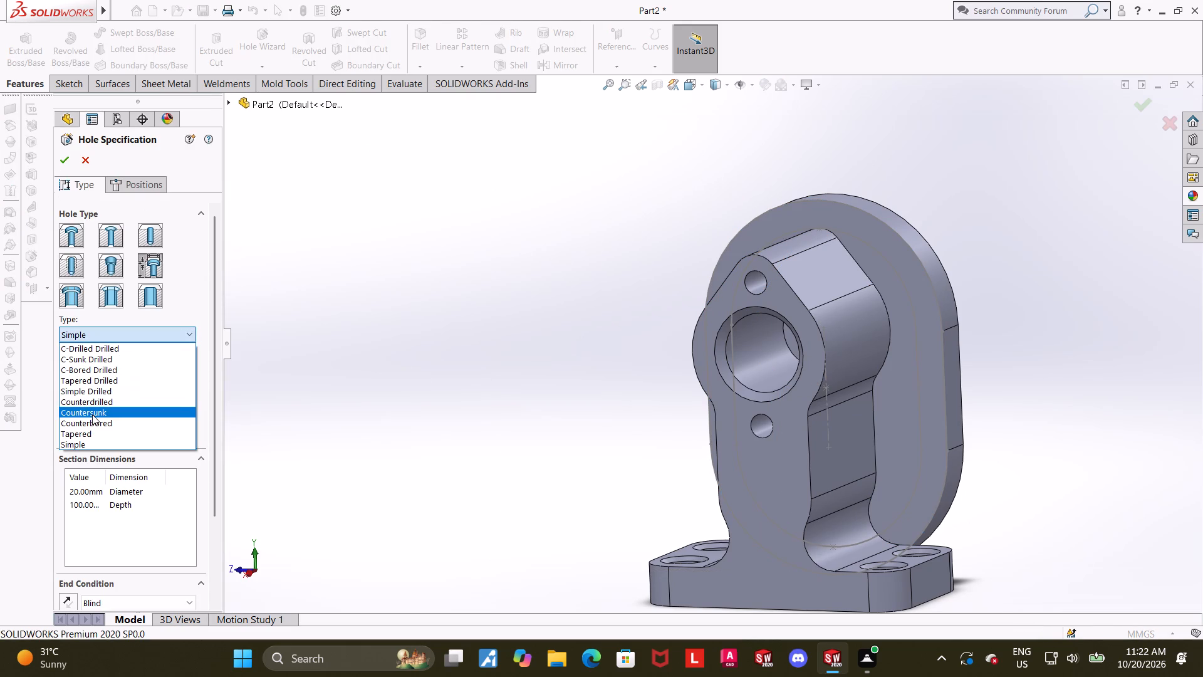
pyautogui.click(98, 421)
pyautogui.moveTo(213, 439); pyautogui.dragTo(212, 497)
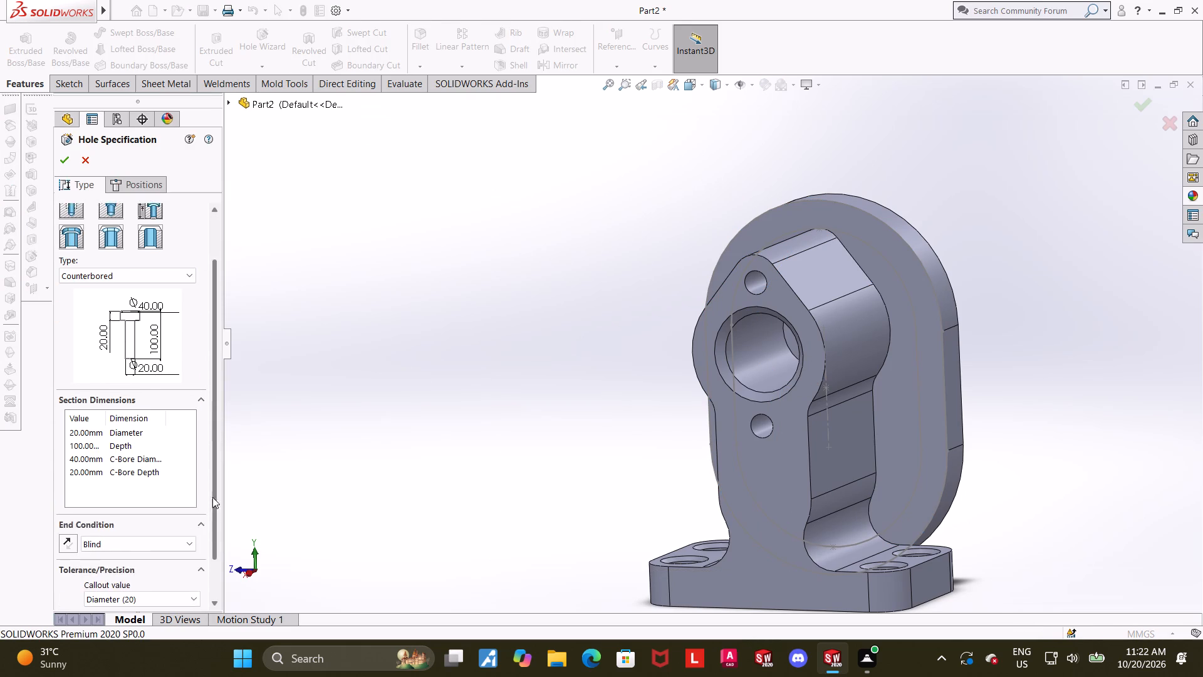
pyautogui.moveTo(212, 497); pyautogui.dragTo(210, 516)
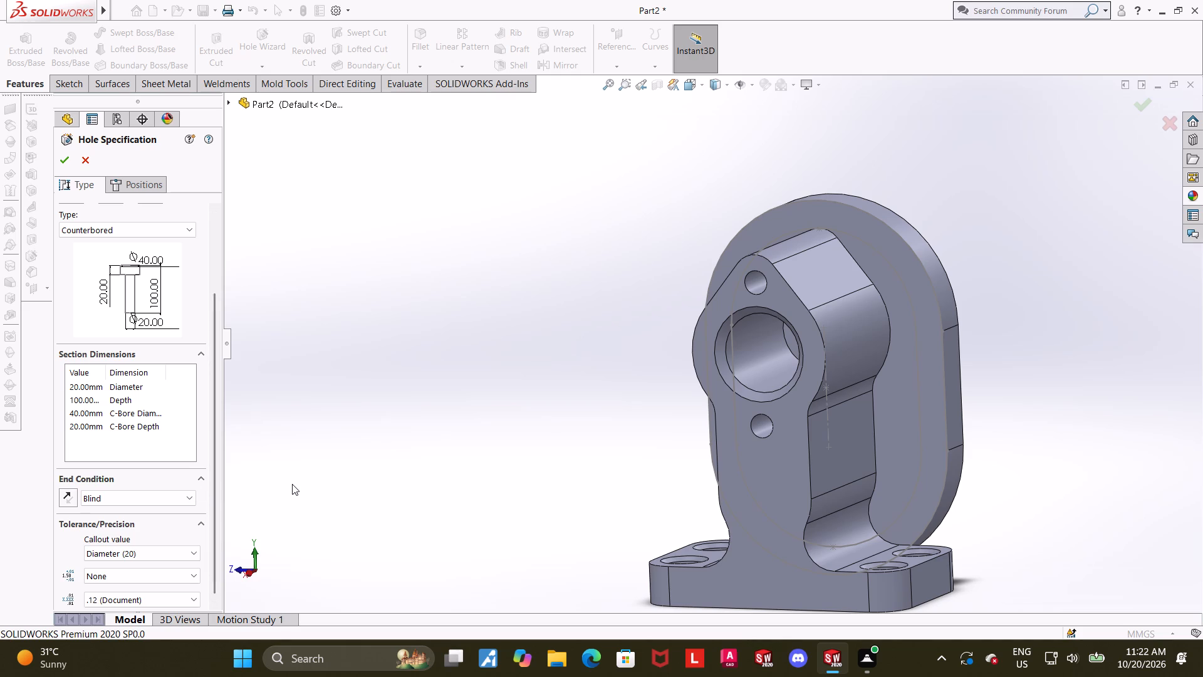
# Set the counterbored hole's diameter to 6 mm, counterbore diameter to 10 mm and counterbore depth to 5 mm.
pyautogui.moveTo(774, 500); pyautogui.dragTo(654, 456, button='middle')
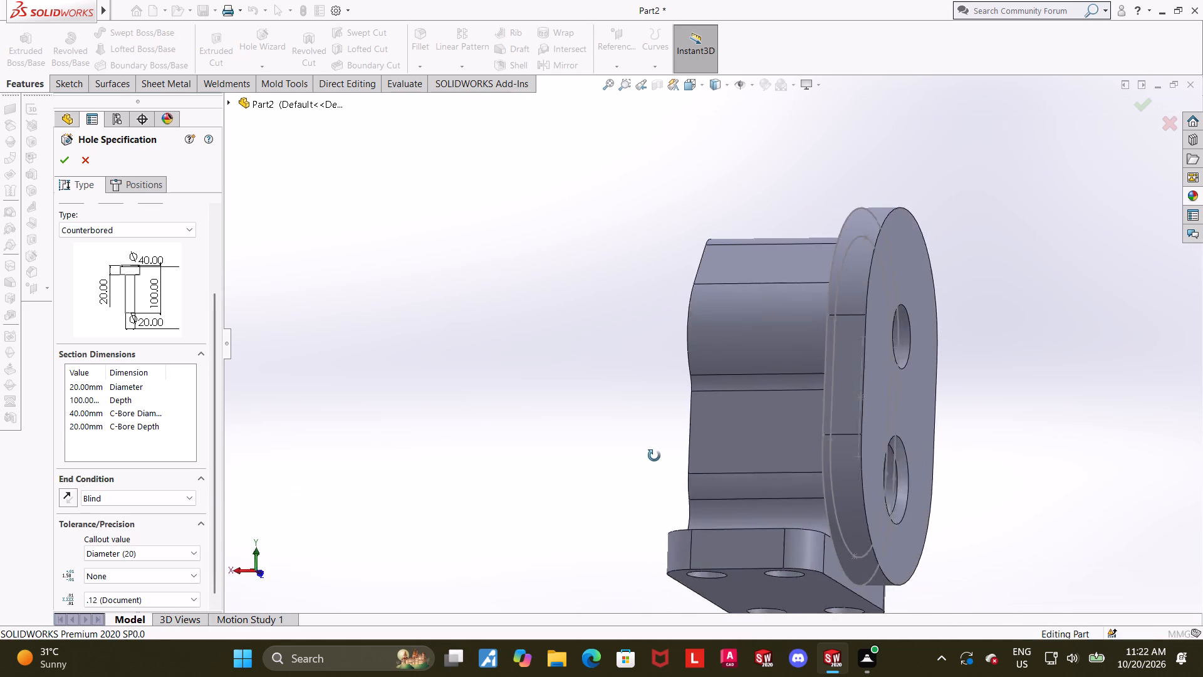
pyautogui.moveTo(654, 456); pyautogui.dragTo(813, 547, button='middle')
pyautogui.moveTo(791, 490); pyautogui.dragTo(798, 494, button='middle')
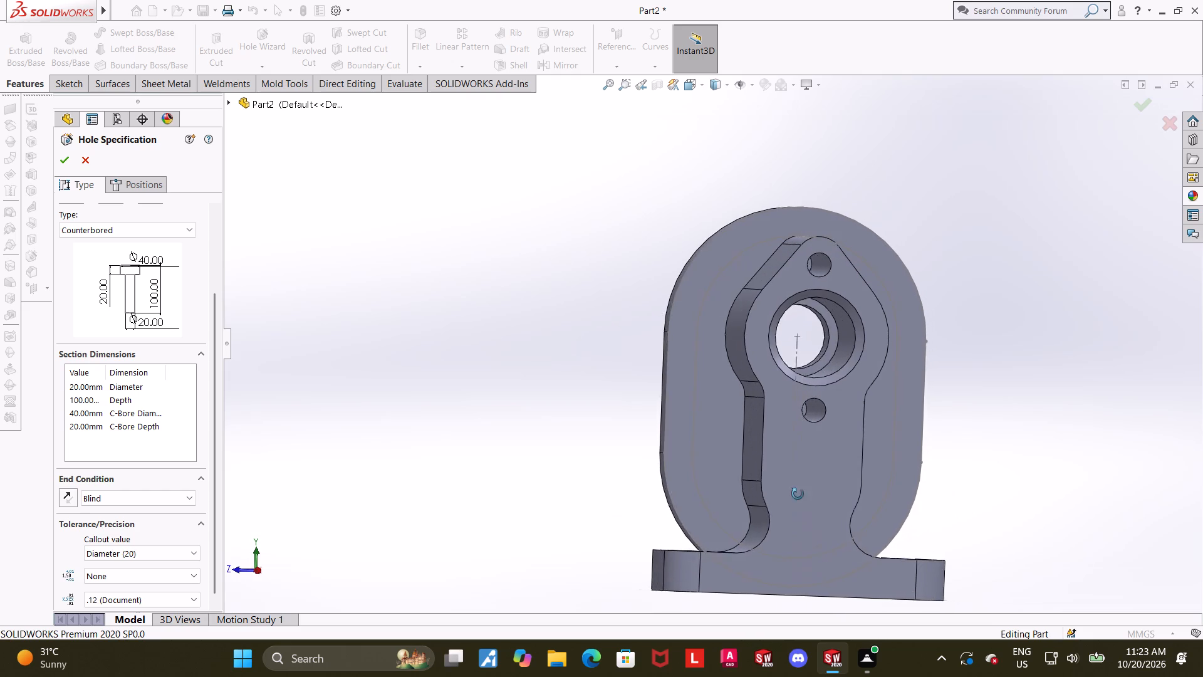
pyautogui.moveTo(798, 494); pyautogui.dragTo(700, 503, button='middle')
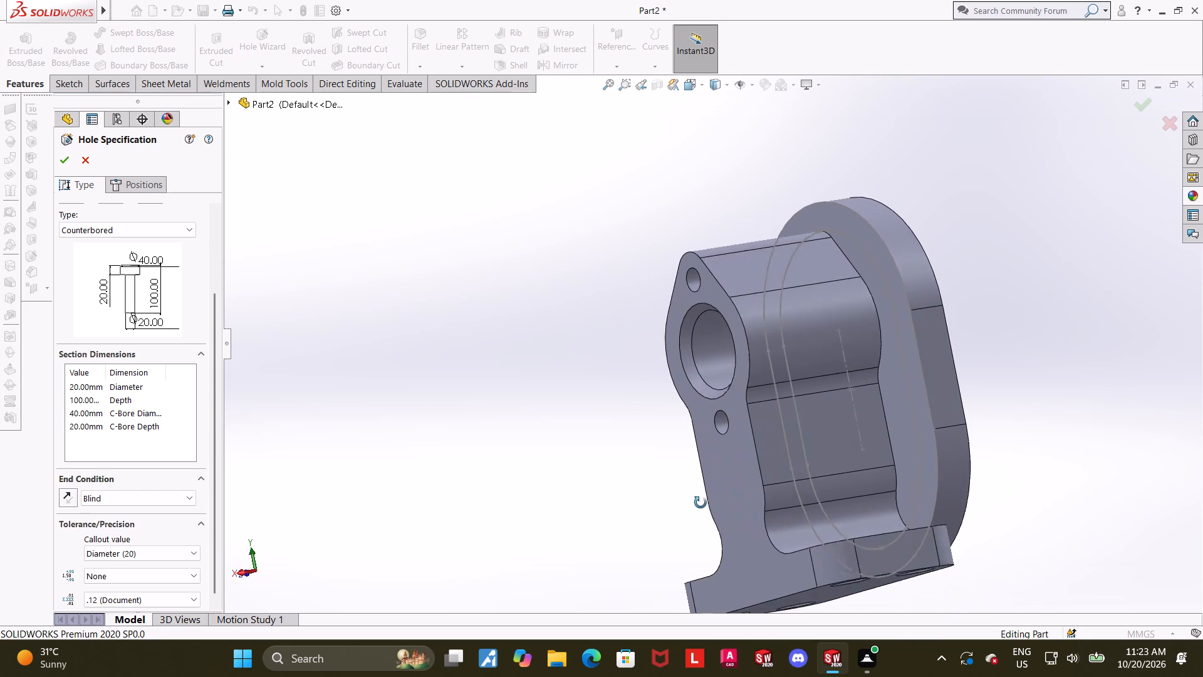
pyautogui.moveTo(700, 503); pyautogui.dragTo(749, 532, button='middle')
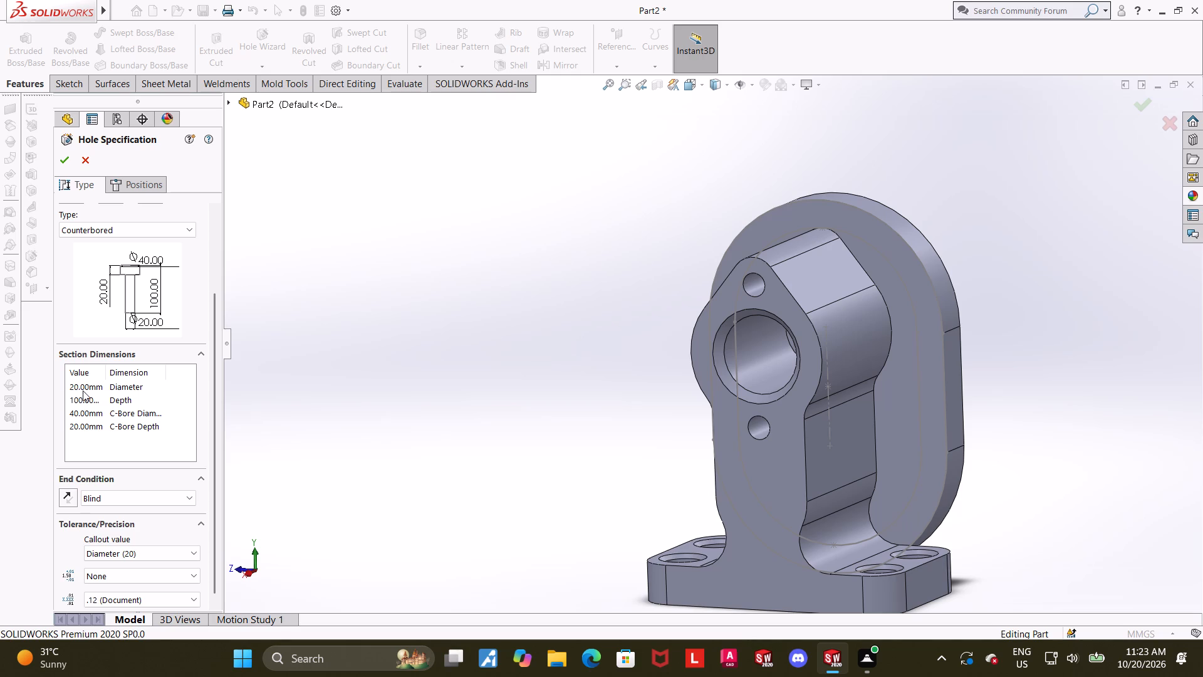
pyautogui.doubleClick(85, 389)
pyautogui.press('6')
pyautogui.press('Return')
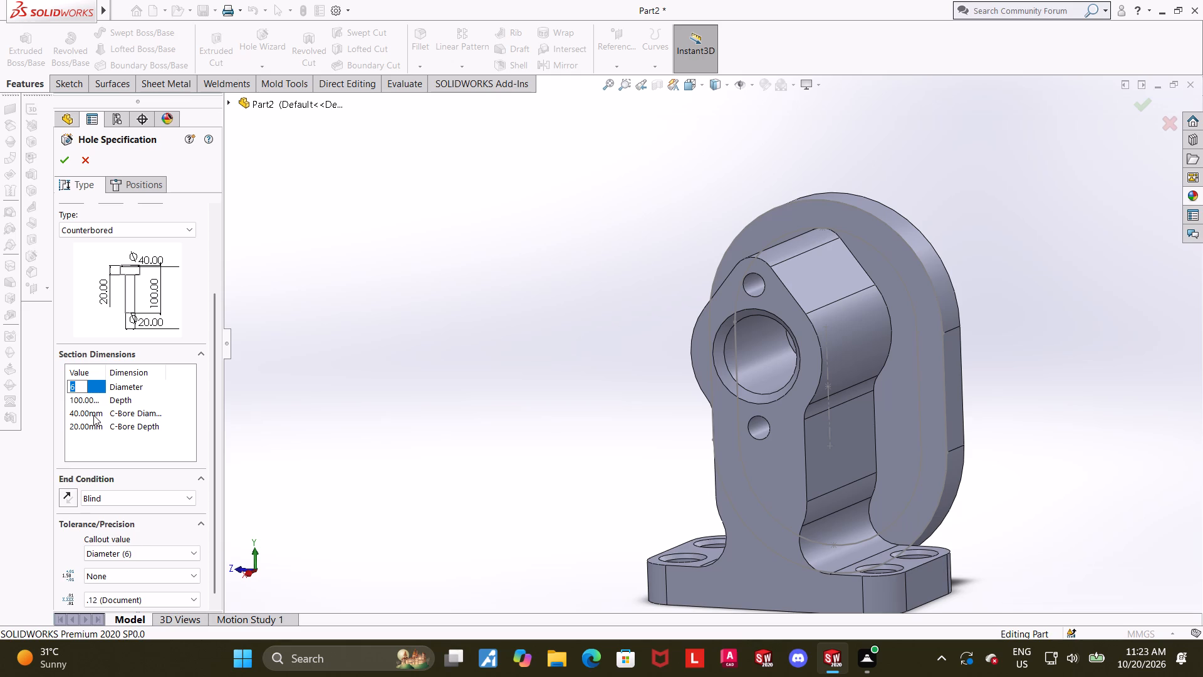
pyautogui.doubleClick(93, 415)
pyautogui.write('10')
pyautogui.press('Return')
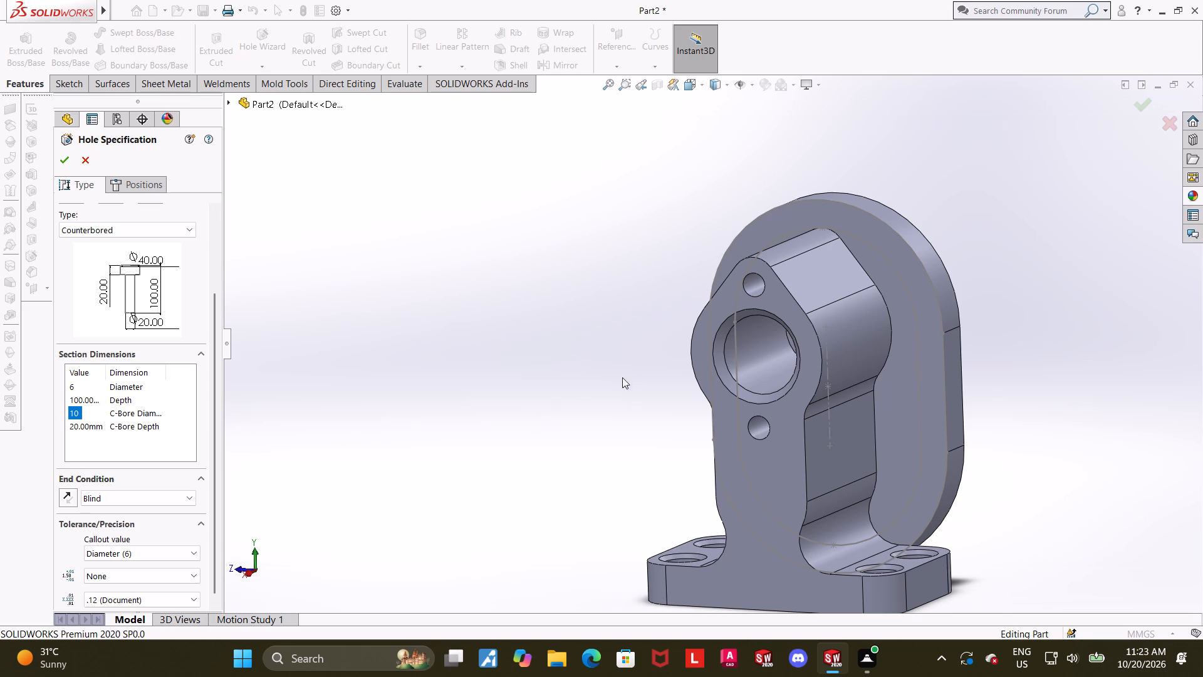
pyautogui.scroll(1, 1072, 384)
pyautogui.scroll(-1, 1064, 386)
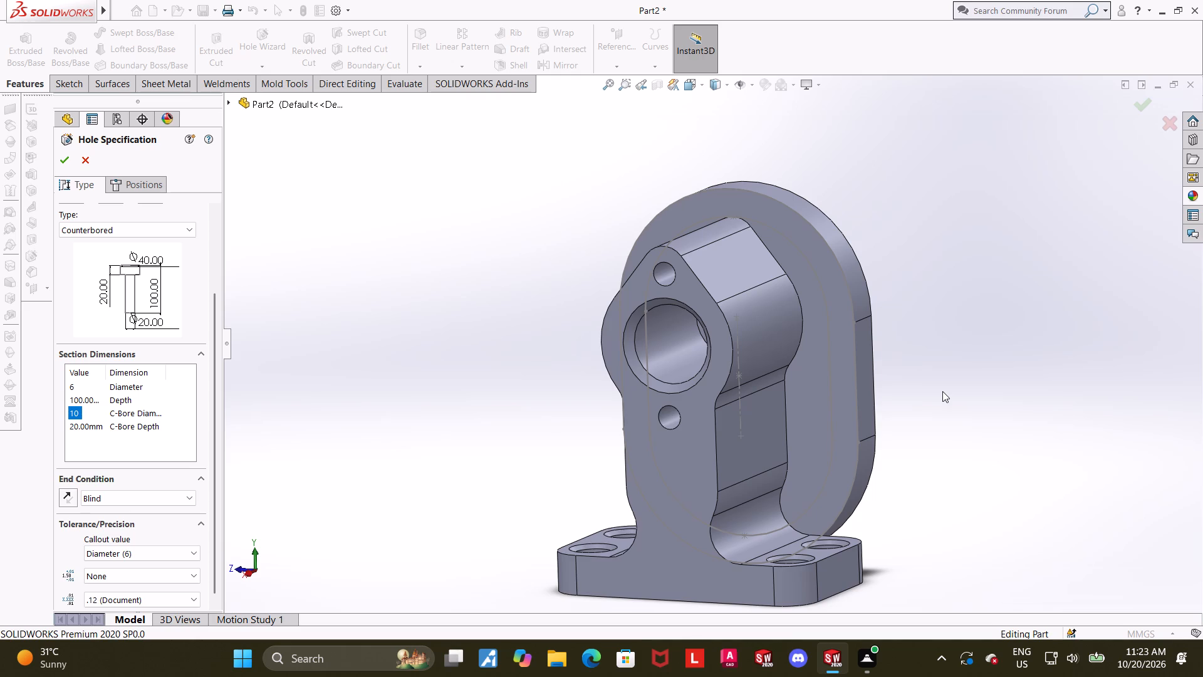
pyautogui.scroll(1, 933, 389)
pyautogui.scroll(-1, 944, 379)
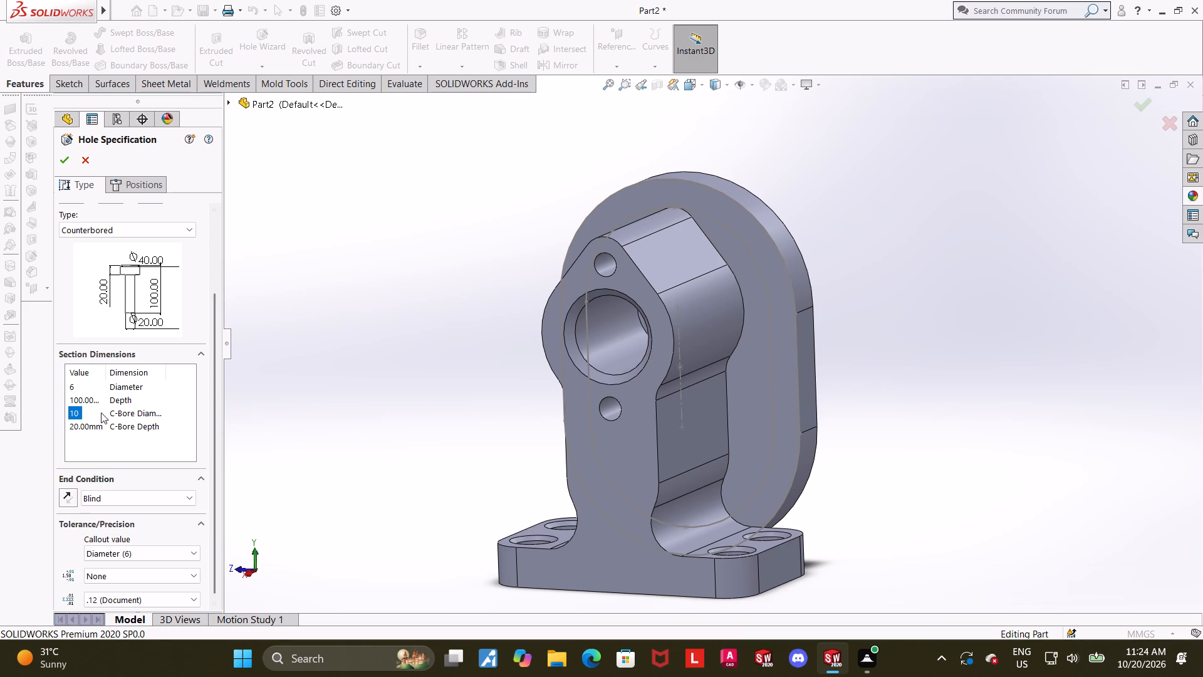
pyautogui.doubleClick(85, 429)
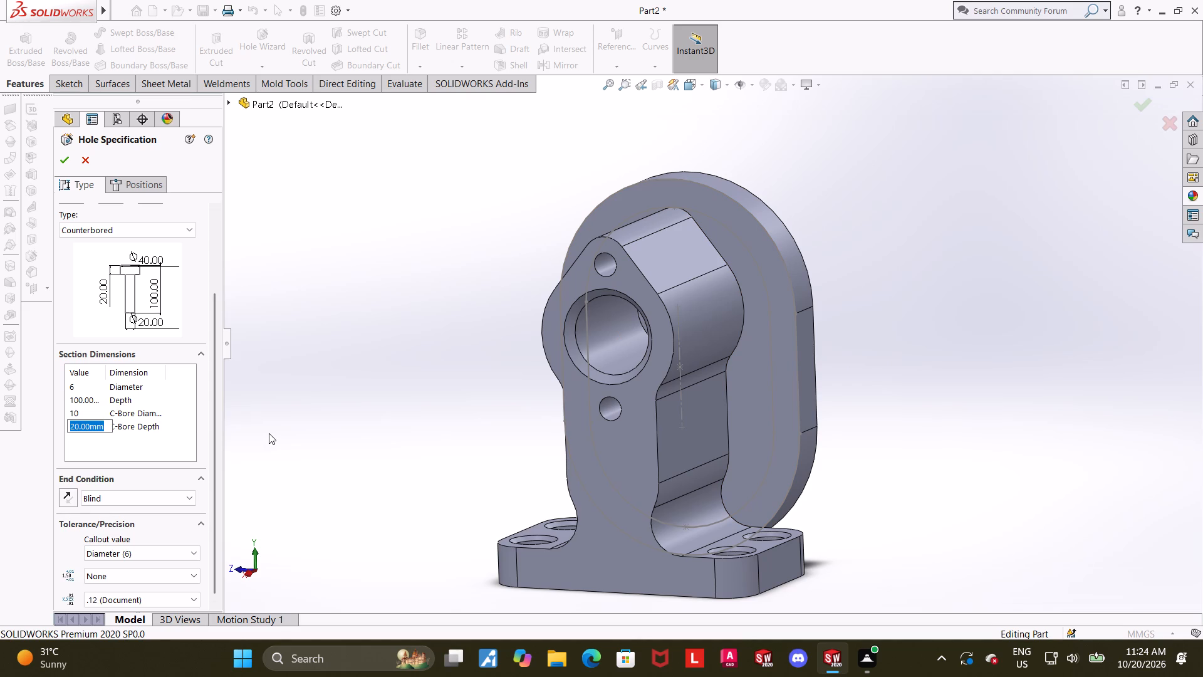
pyautogui.press('5')
pyautogui.press('Return')
# Set the counterbored hole's end condition to Up To Next.
pyautogui.moveTo(898, 426); pyautogui.dragTo(879, 437, button='middle')
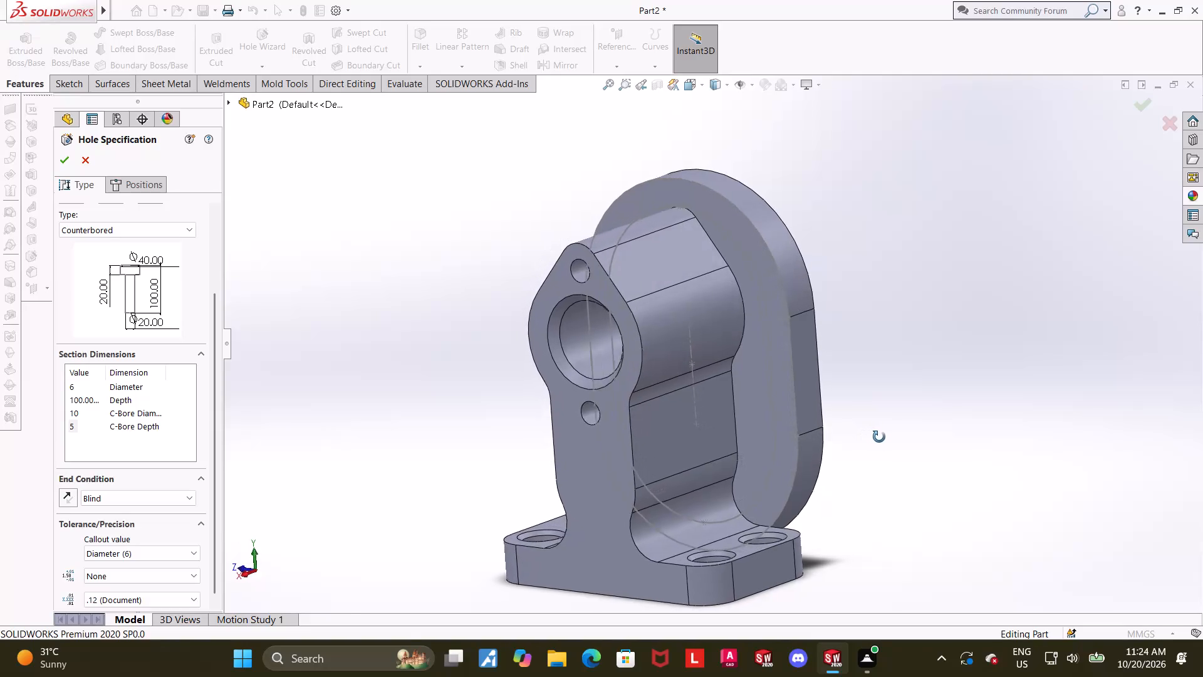
pyautogui.moveTo(879, 437); pyautogui.dragTo(909, 418, button='middle')
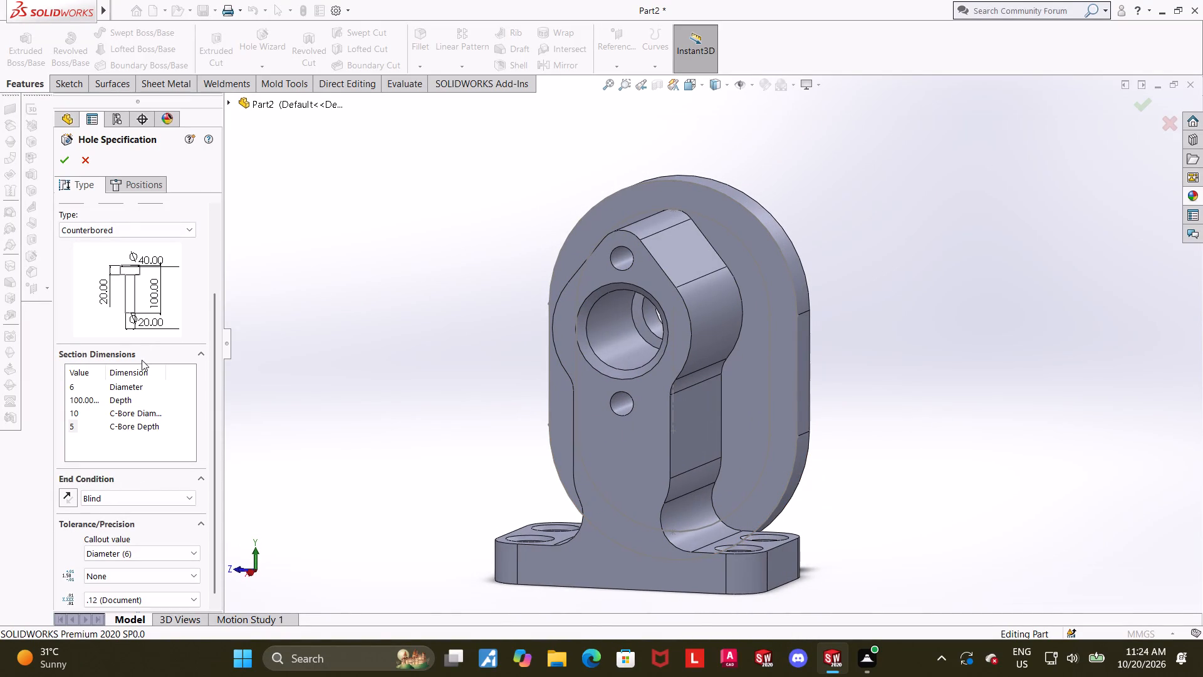
pyautogui.click(116, 495)
pyautogui.click(118, 518)
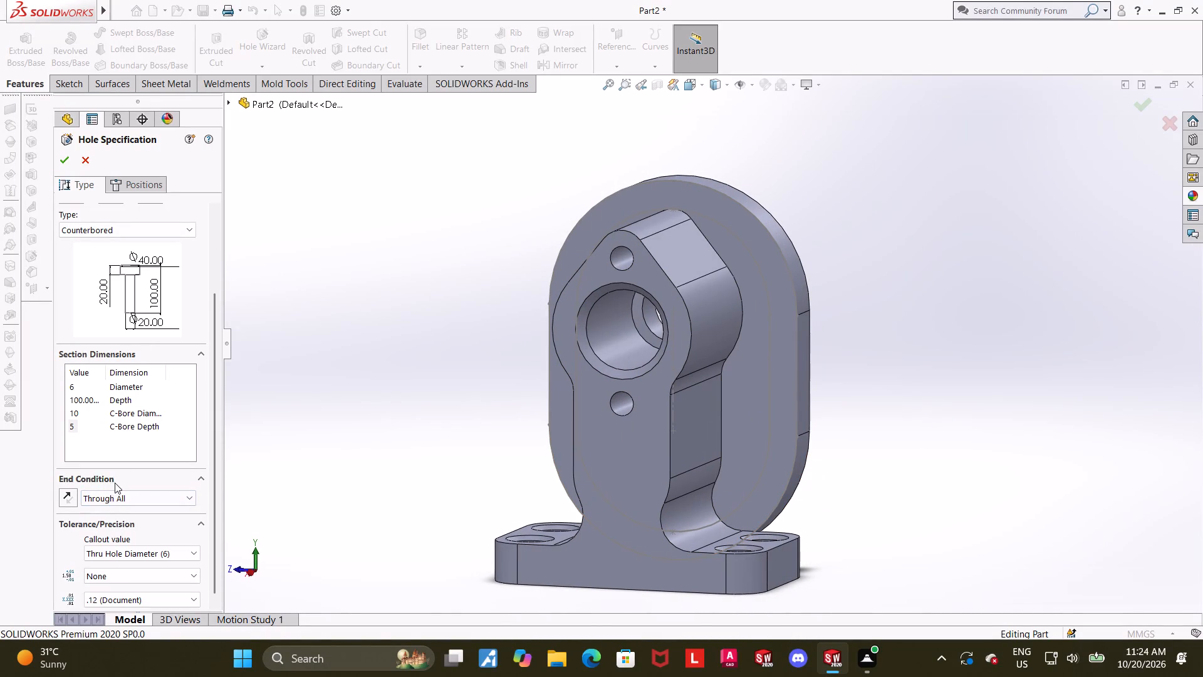
pyautogui.click(118, 501)
pyautogui.click(120, 531)
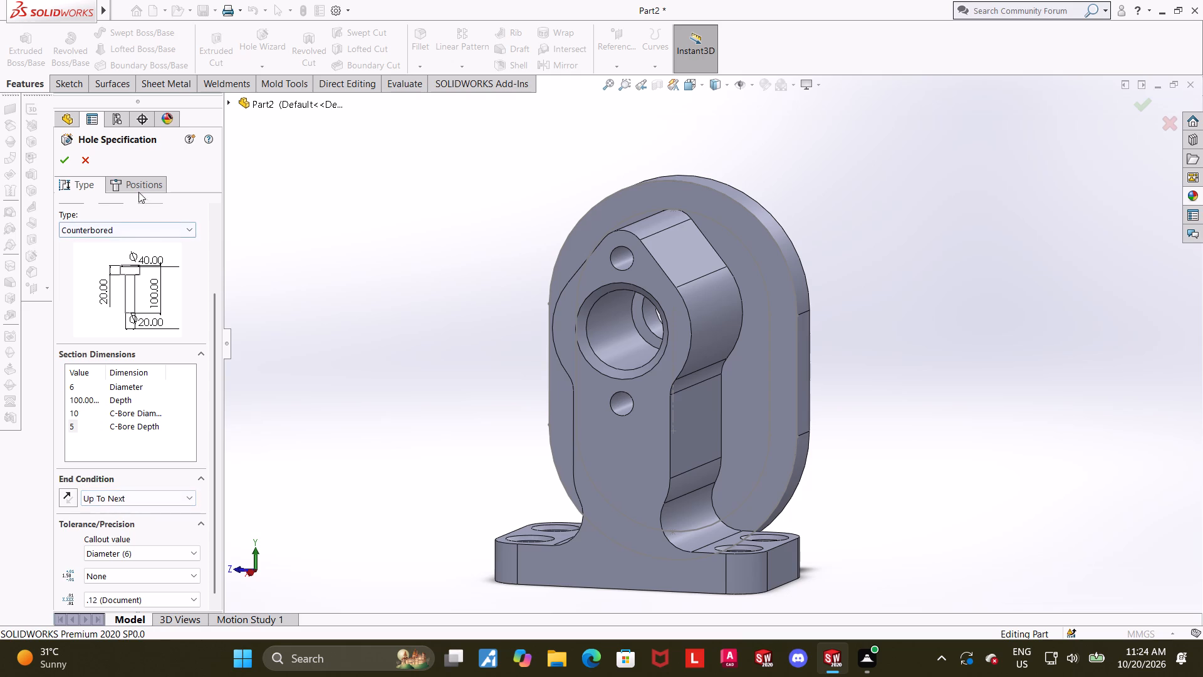
# Position counterbored holes on the flange's slot profile: one at the top and one at each end of the straight -Z side.
pyautogui.click(137, 186)
pyautogui.click(145, 318)
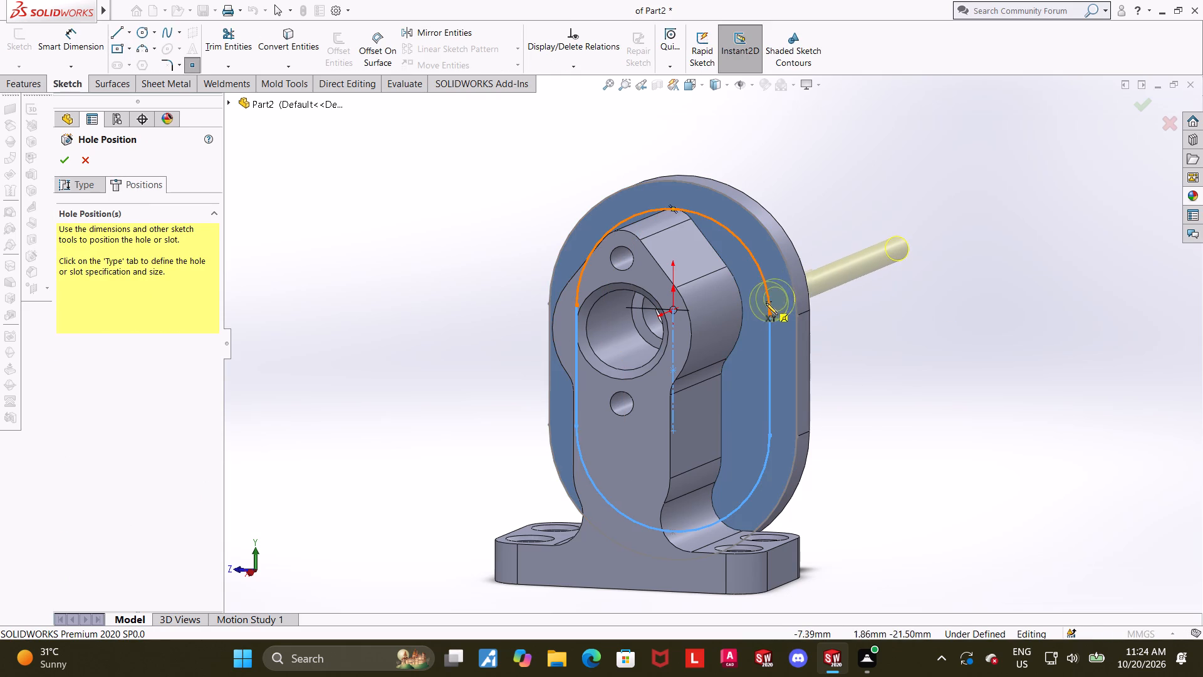
pyautogui.scroll(-6, 772, 312)
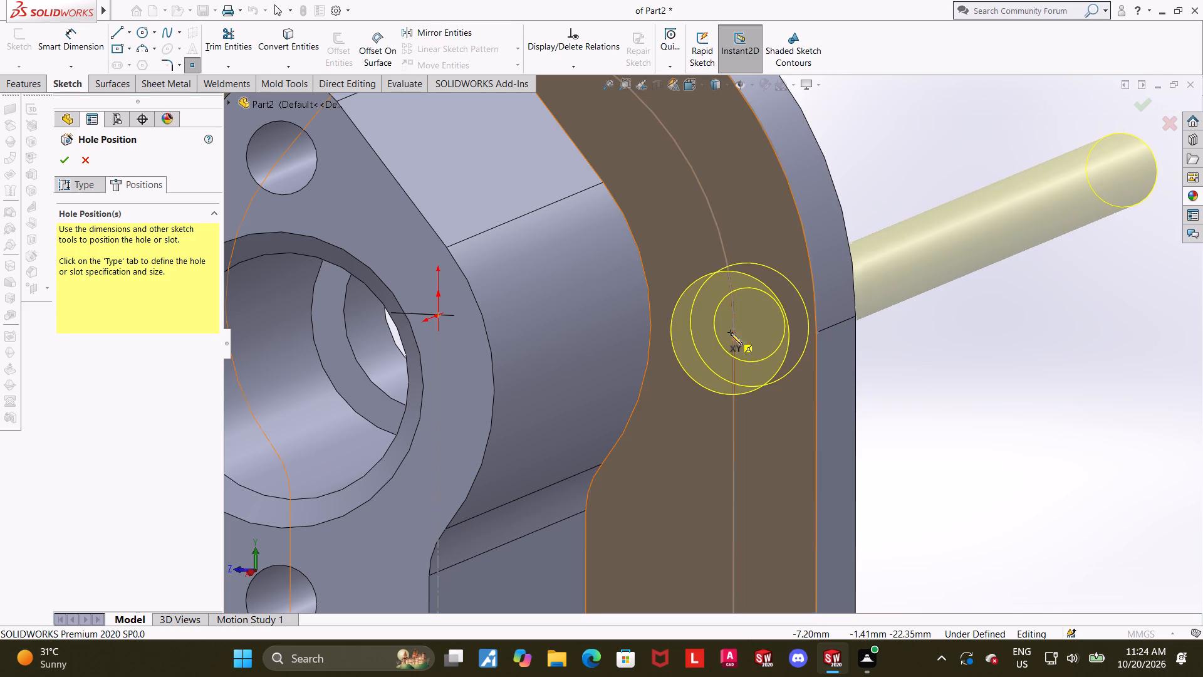
pyautogui.click(732, 329)
pyautogui.scroll(3, 738, 330)
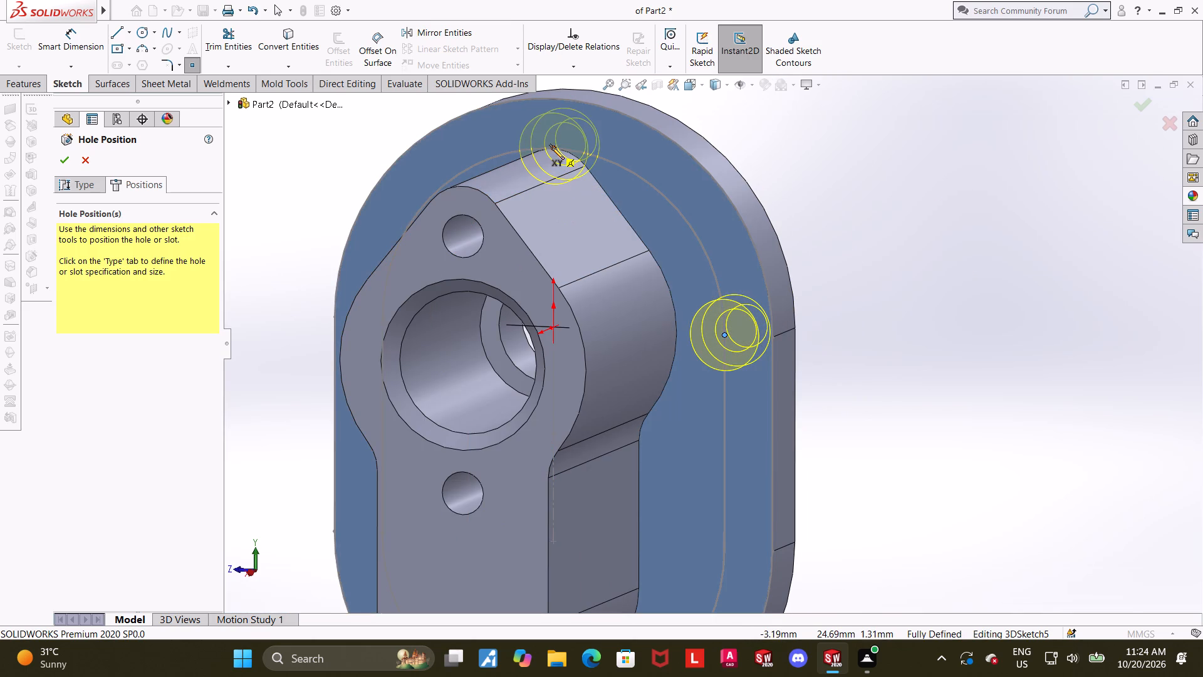
pyautogui.click(556, 147)
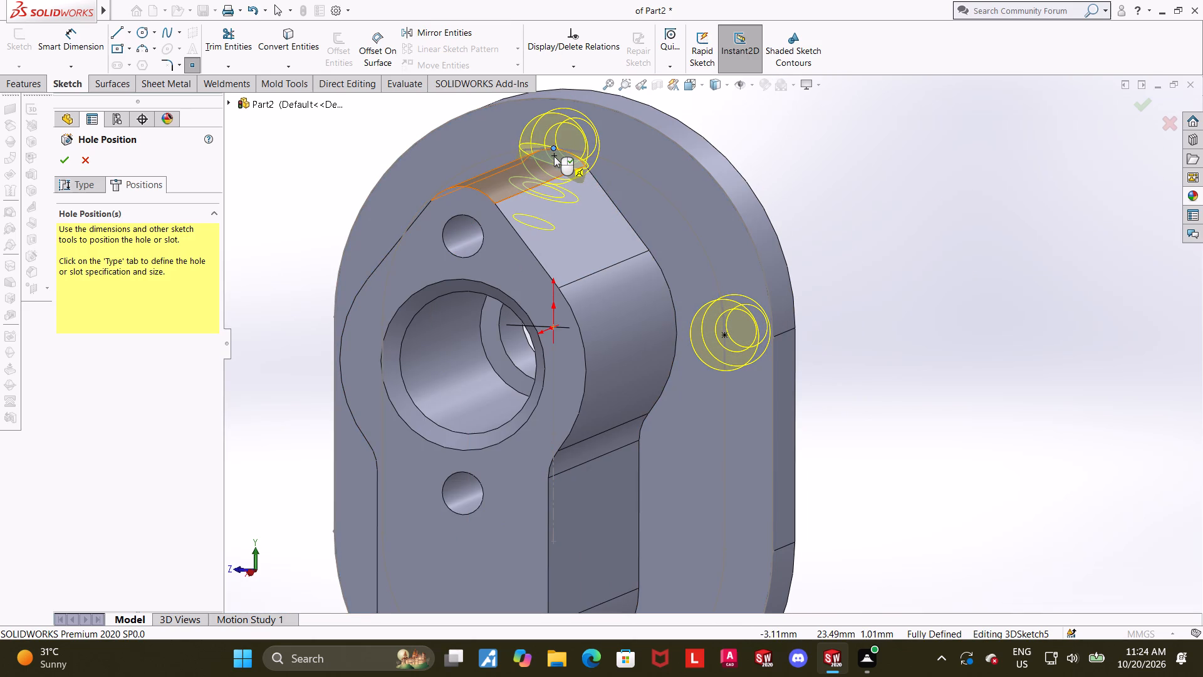
pyautogui.scroll(-4, 716, 416)
pyautogui.scroll(9, 731, 481)
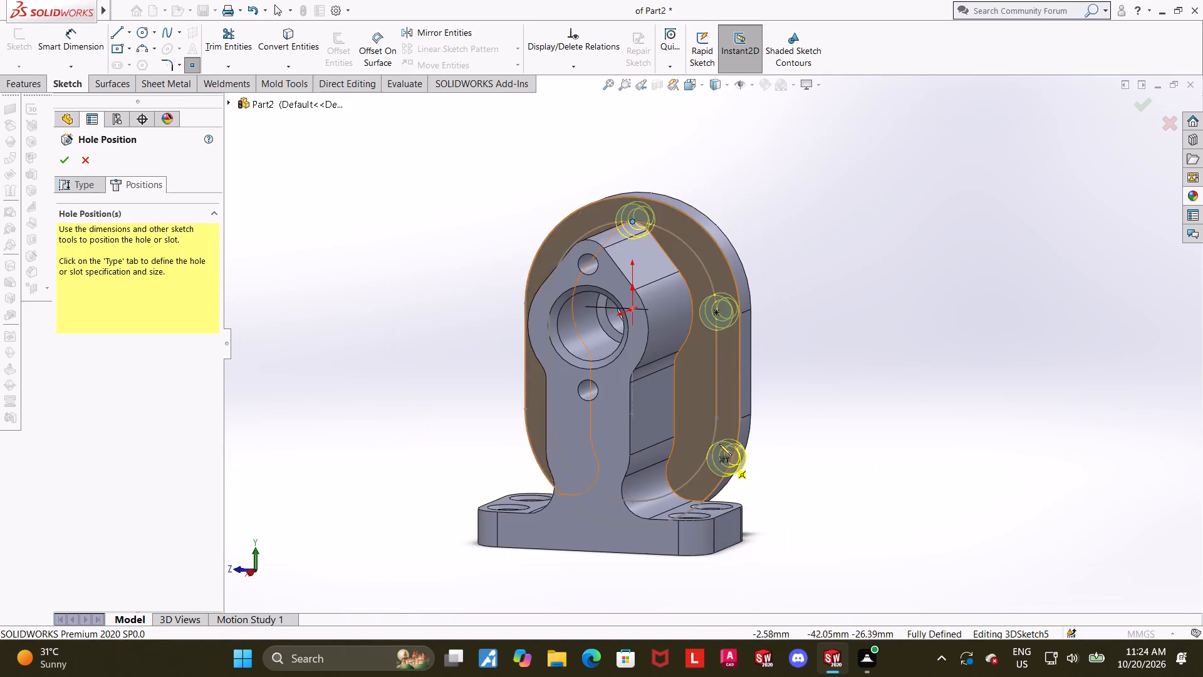
pyautogui.scroll(-7, 719, 443)
pyautogui.scroll(-3, 682, 368)
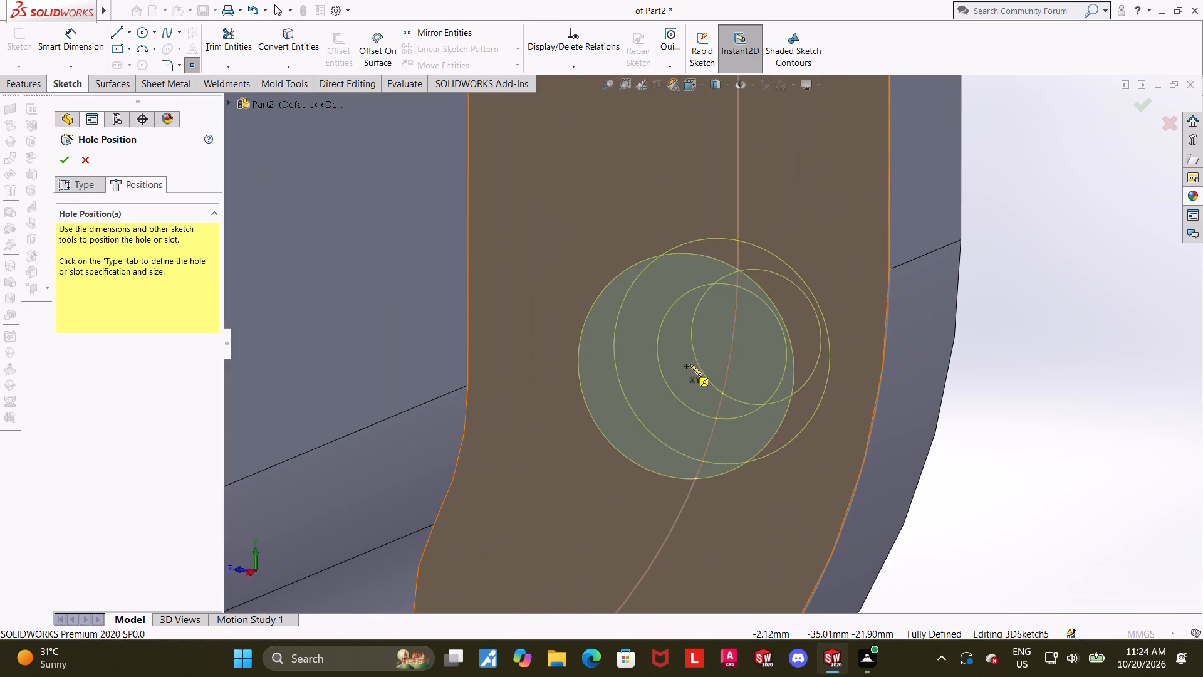
pyautogui.click(736, 264)
# Position counterbored holes at both ends of the slot profile's straight +Z side and at the bottom of its lower arc.
pyautogui.scroll(10, 739, 267)
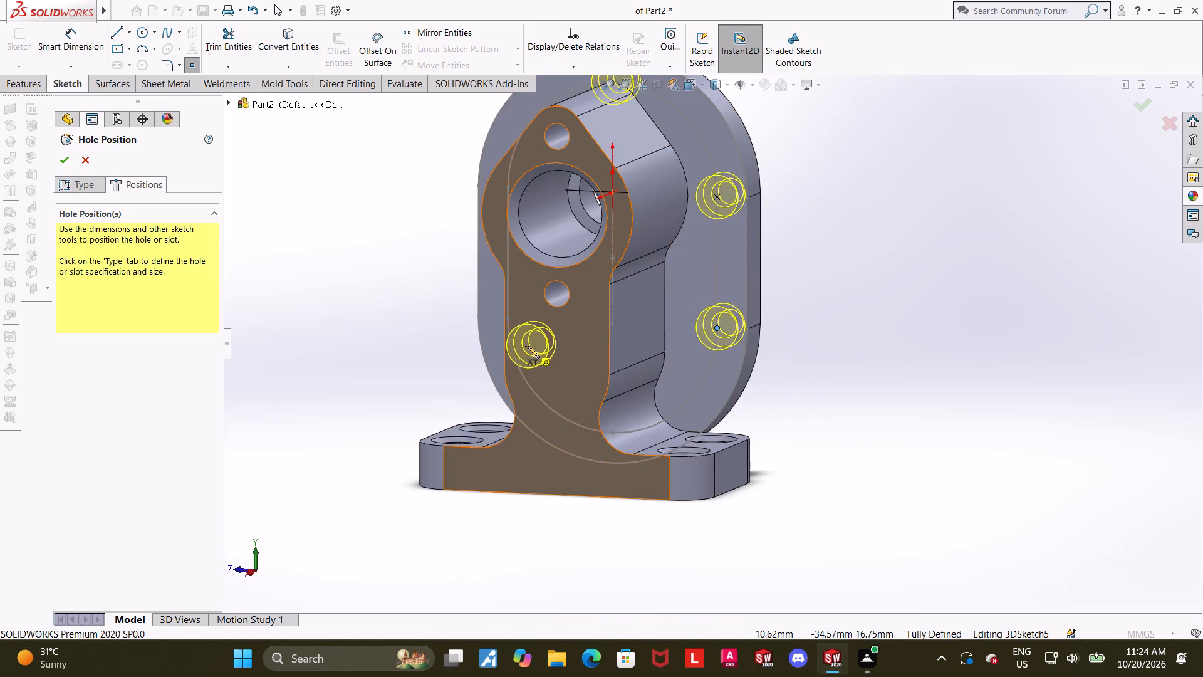
pyautogui.moveTo(528, 346); pyautogui.dragTo(558, 362, button='middle')
pyautogui.scroll(-5, 463, 323)
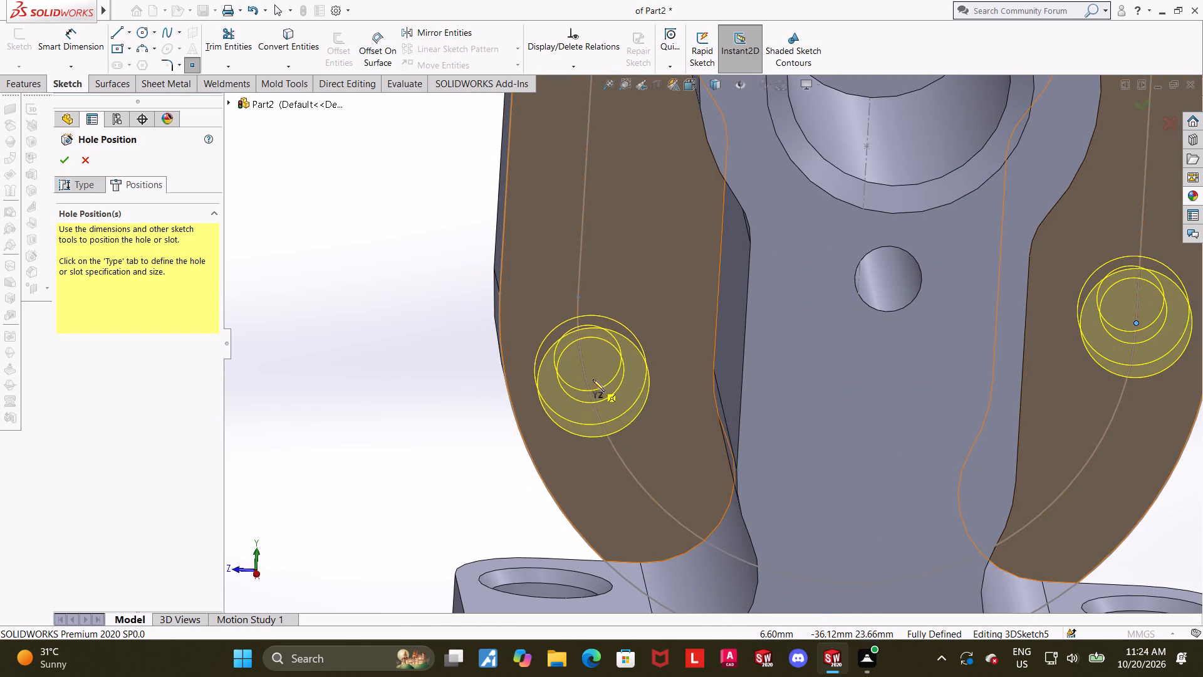
pyautogui.click(576, 297)
pyautogui.scroll(6, 576, 298)
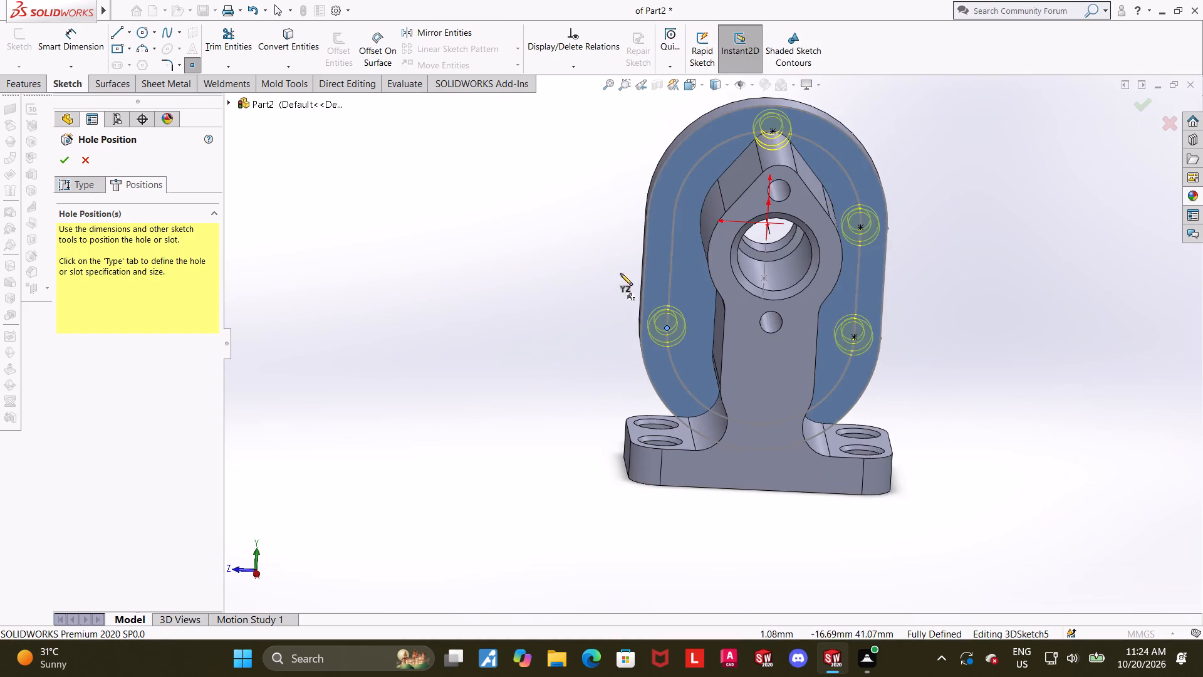
pyautogui.scroll(-5, 672, 201)
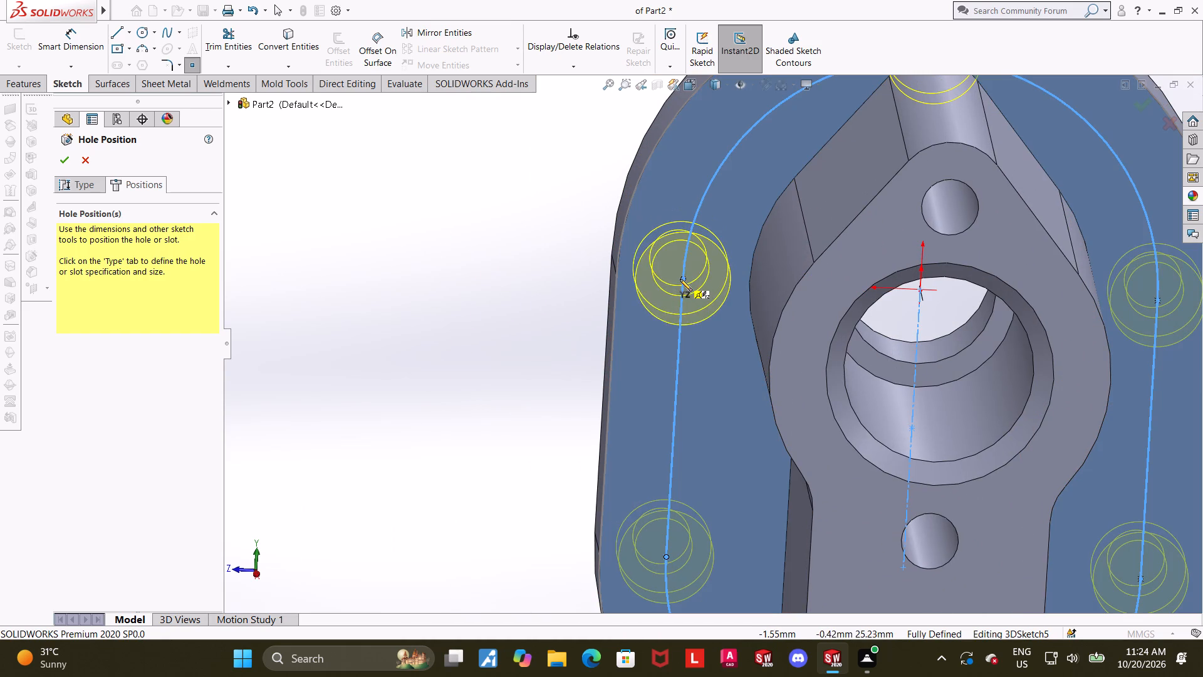
pyautogui.click(681, 280)
pyautogui.scroll(6, 682, 281)
pyautogui.scroll(-3, 870, 547)
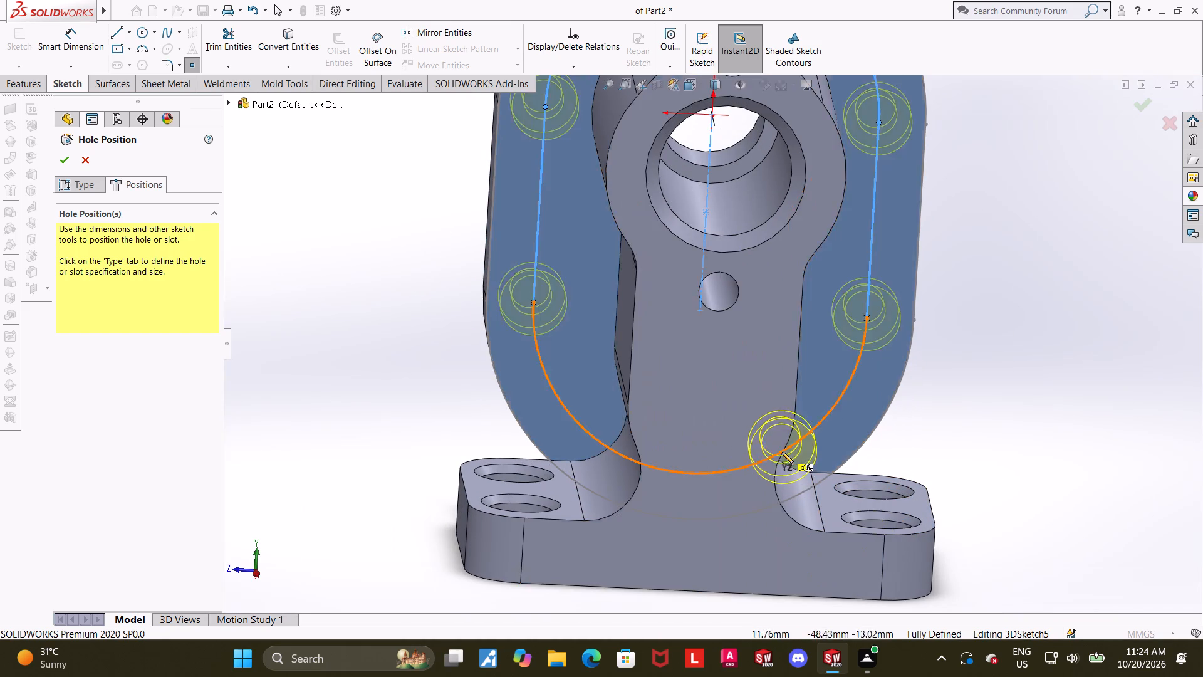
pyautogui.click(690, 476)
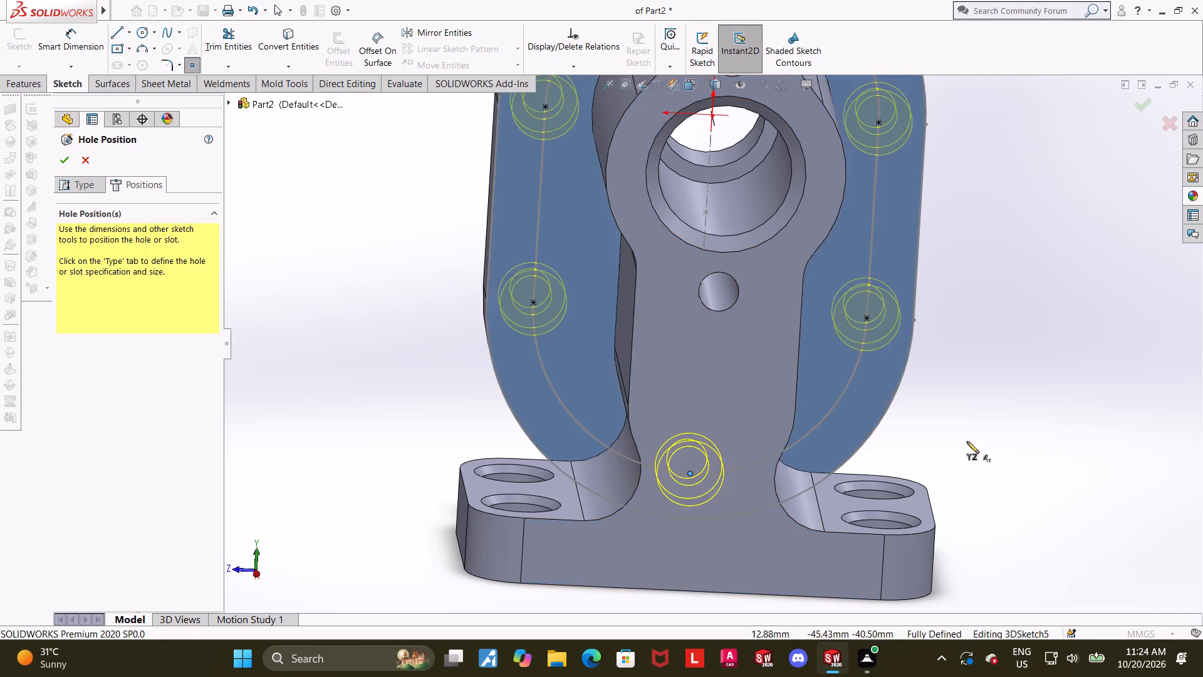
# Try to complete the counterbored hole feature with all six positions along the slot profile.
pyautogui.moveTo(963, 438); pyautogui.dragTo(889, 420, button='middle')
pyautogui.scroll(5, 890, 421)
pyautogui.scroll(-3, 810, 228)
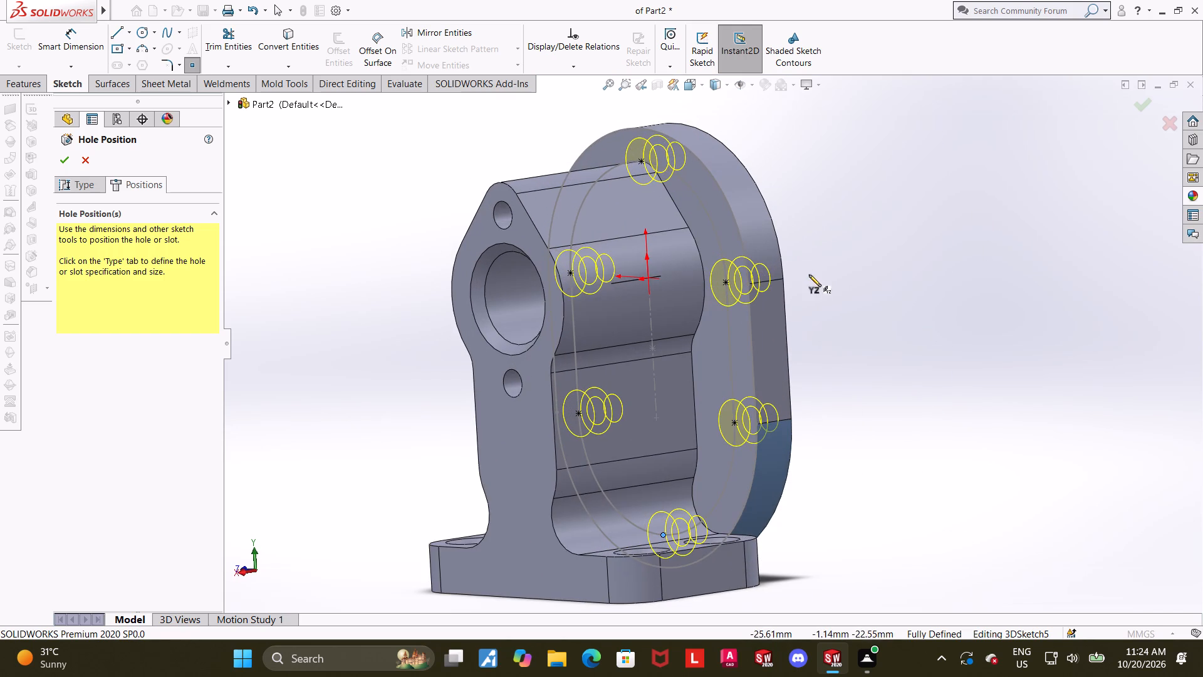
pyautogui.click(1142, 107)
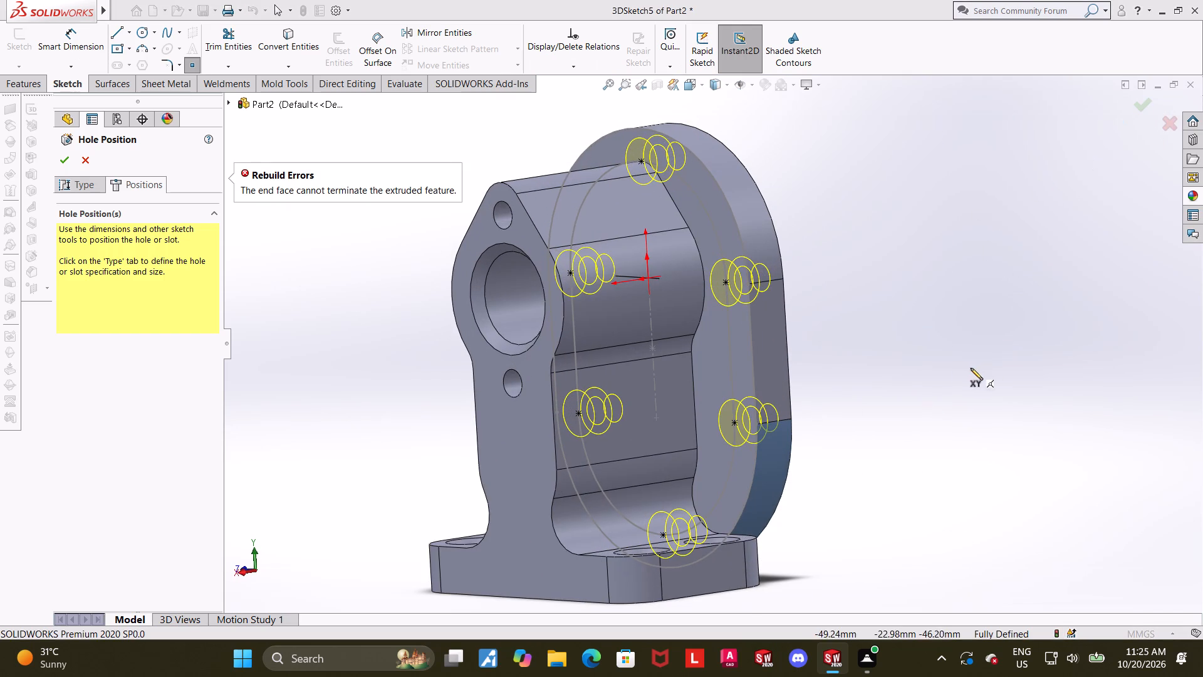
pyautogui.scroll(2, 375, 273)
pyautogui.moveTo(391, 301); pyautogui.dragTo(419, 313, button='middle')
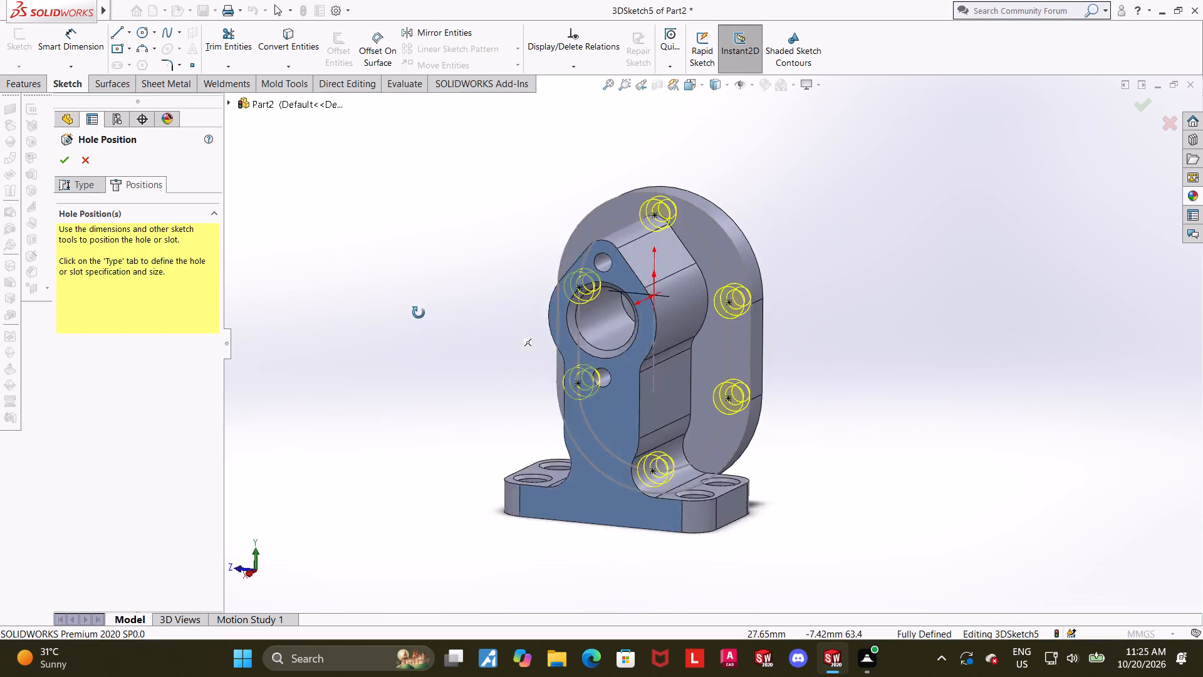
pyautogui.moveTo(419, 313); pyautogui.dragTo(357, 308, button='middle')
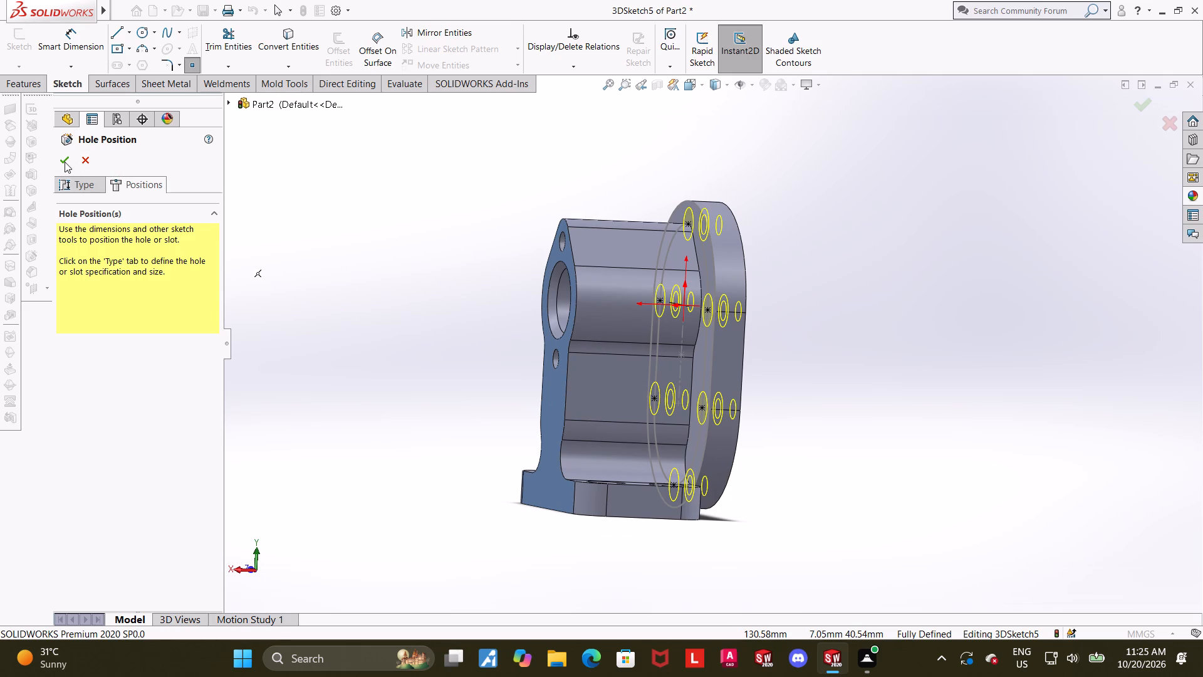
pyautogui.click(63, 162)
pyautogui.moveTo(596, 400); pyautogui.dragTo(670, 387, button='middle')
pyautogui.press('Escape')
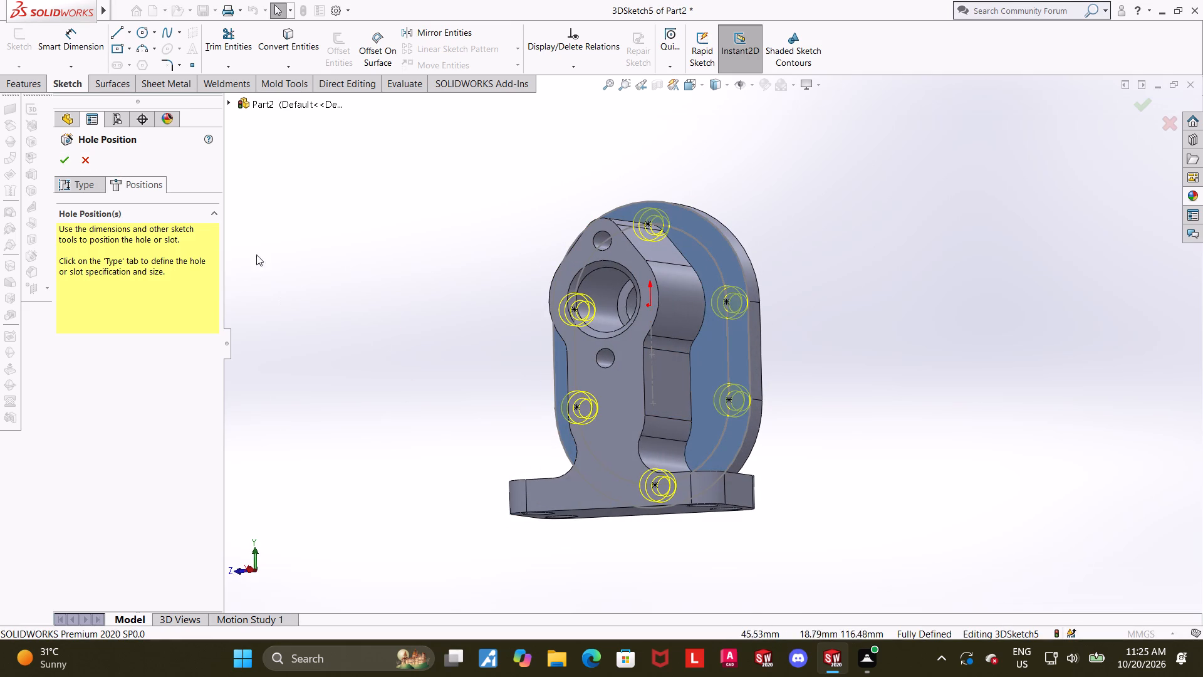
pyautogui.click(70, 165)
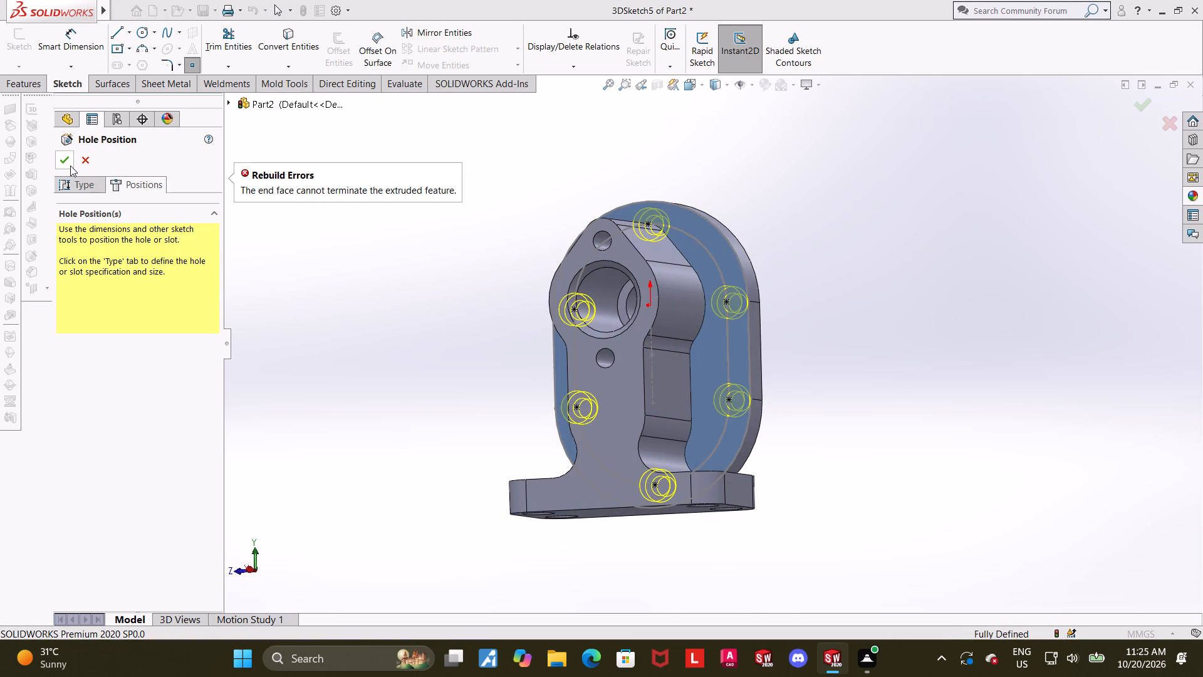
# Examine the hole previews through the flange and review the counterbored hole's dimensions and end condition.
pyautogui.moveTo(422, 281); pyautogui.dragTo(294, 368, button='middle')
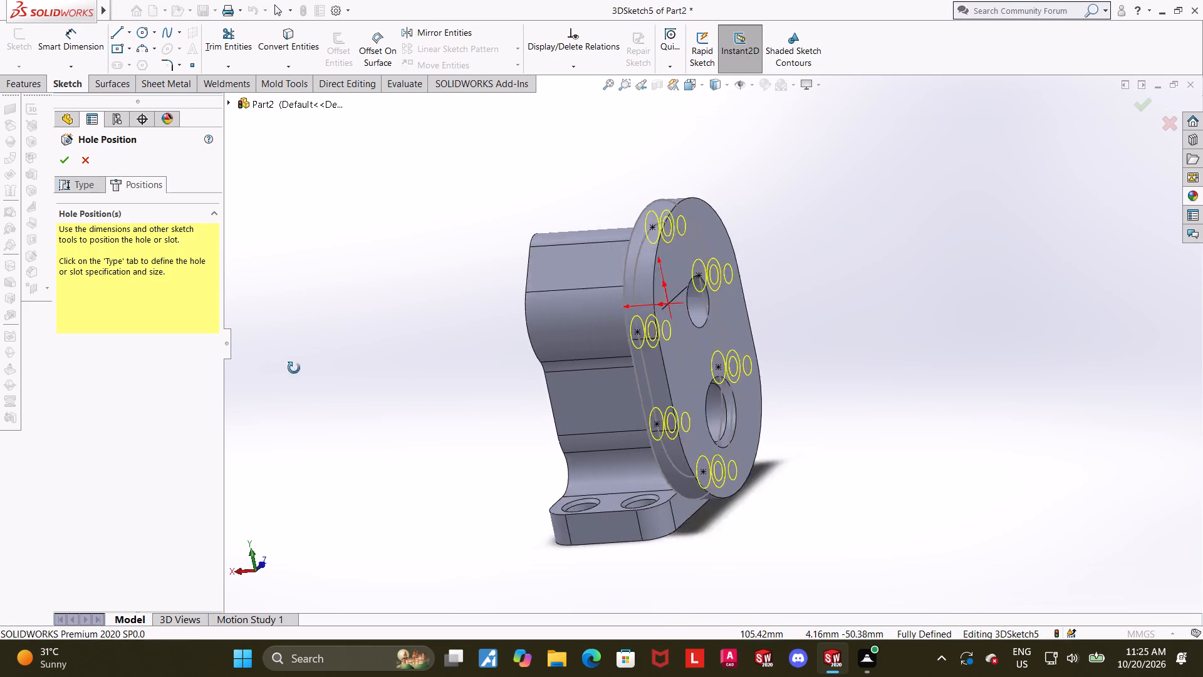
pyautogui.moveTo(294, 368); pyautogui.dragTo(313, 329, button='middle')
pyautogui.click(83, 176)
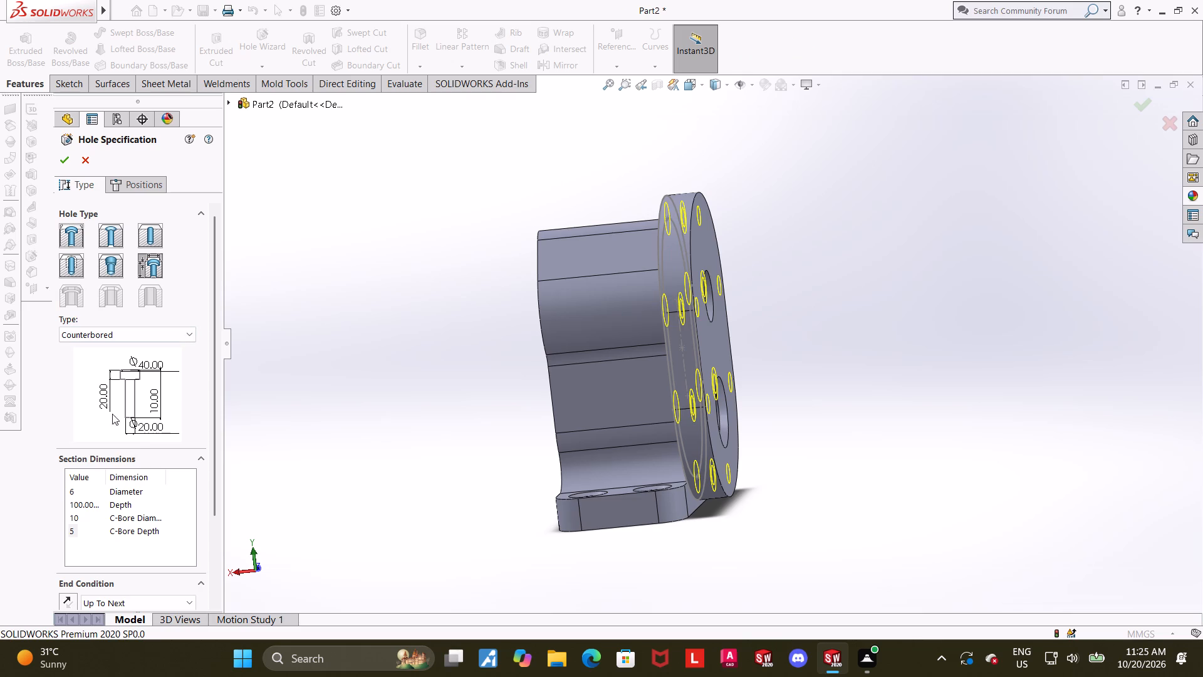
pyautogui.moveTo(223, 446); pyautogui.dragTo(216, 515)
pyautogui.moveTo(213, 487); pyautogui.dragTo(213, 491)
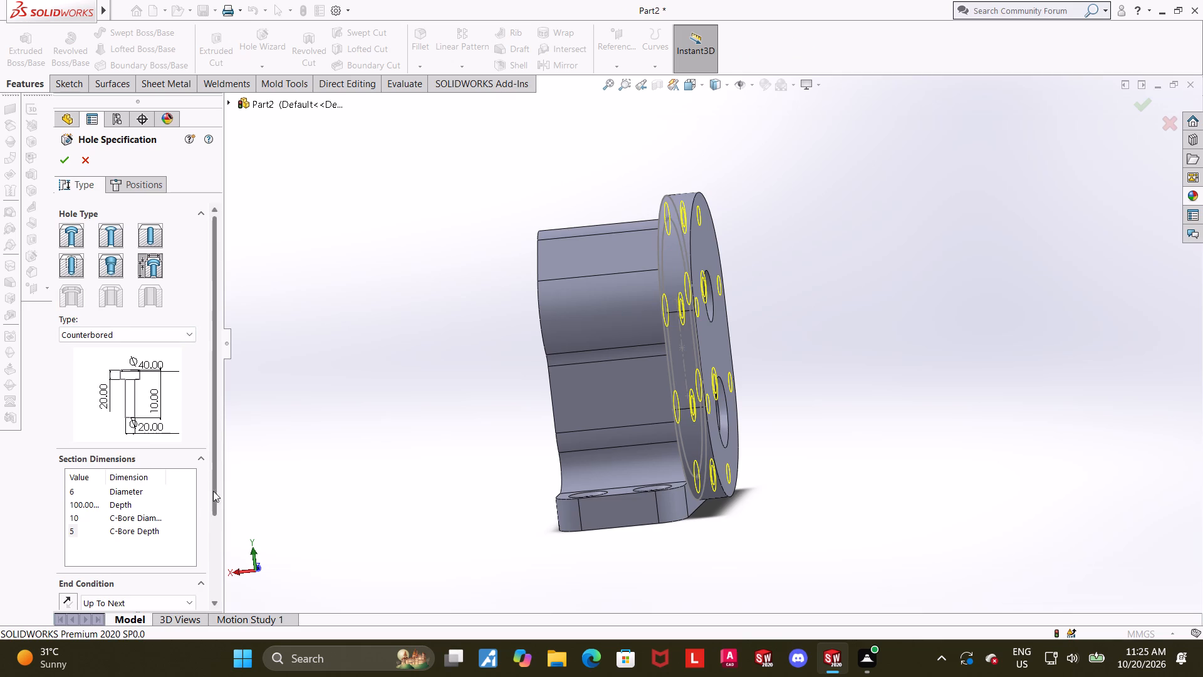
pyautogui.moveTo(213, 491); pyautogui.dragTo(204, 548)
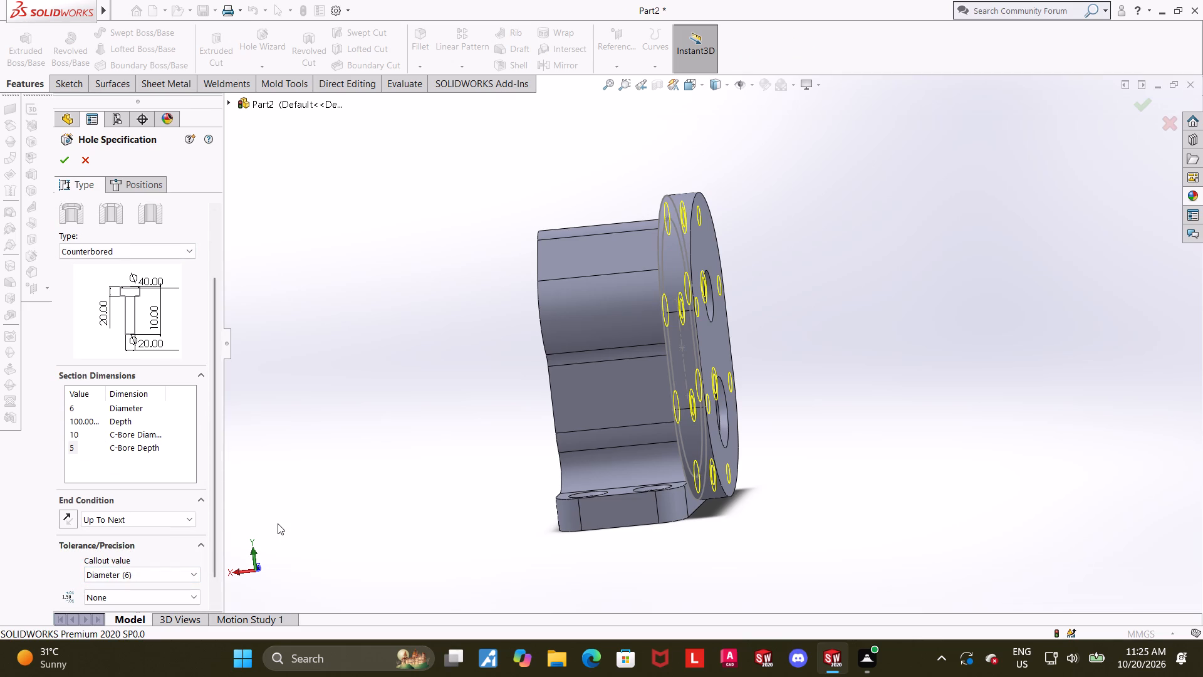
pyautogui.moveTo(460, 475); pyautogui.dragTo(470, 478, button='middle')
pyautogui.moveTo(470, 478); pyautogui.dragTo(571, 446, button='middle')
pyautogui.scroll(1, 571, 446)
# Delete the hole position at the bottom of the slot profile's lower arc.
pyautogui.click(147, 186)
pyautogui.scroll(-3, 776, 472)
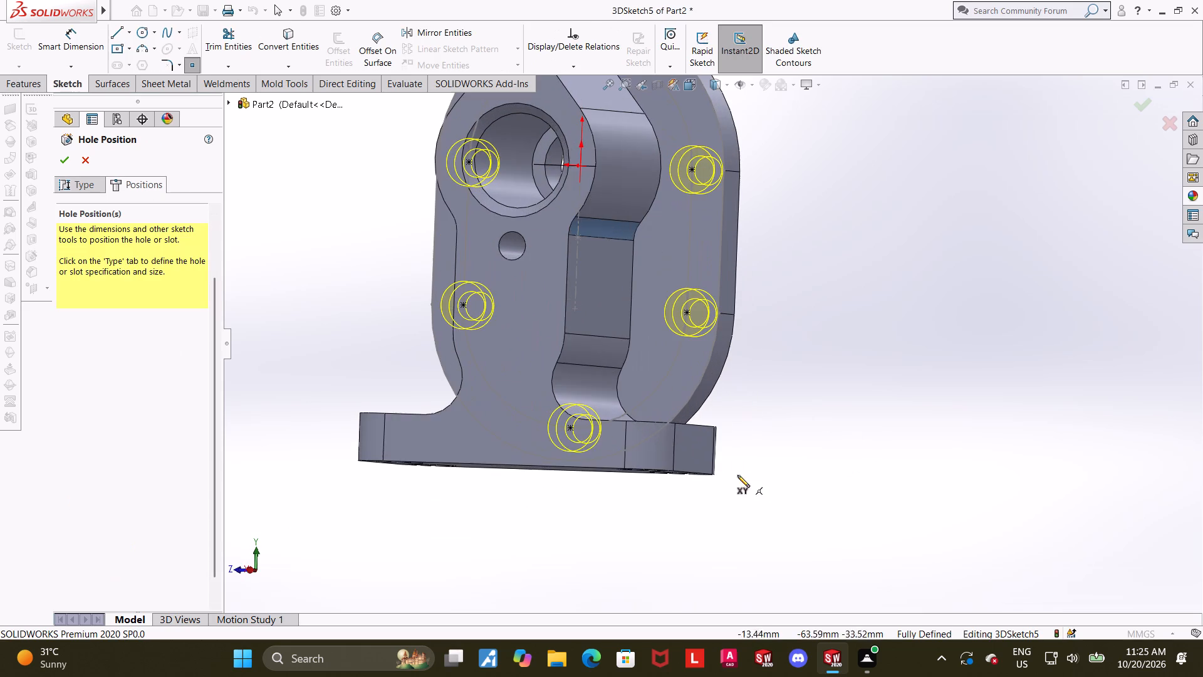
pyautogui.press('Escape')
pyautogui.rightClick(571, 429)
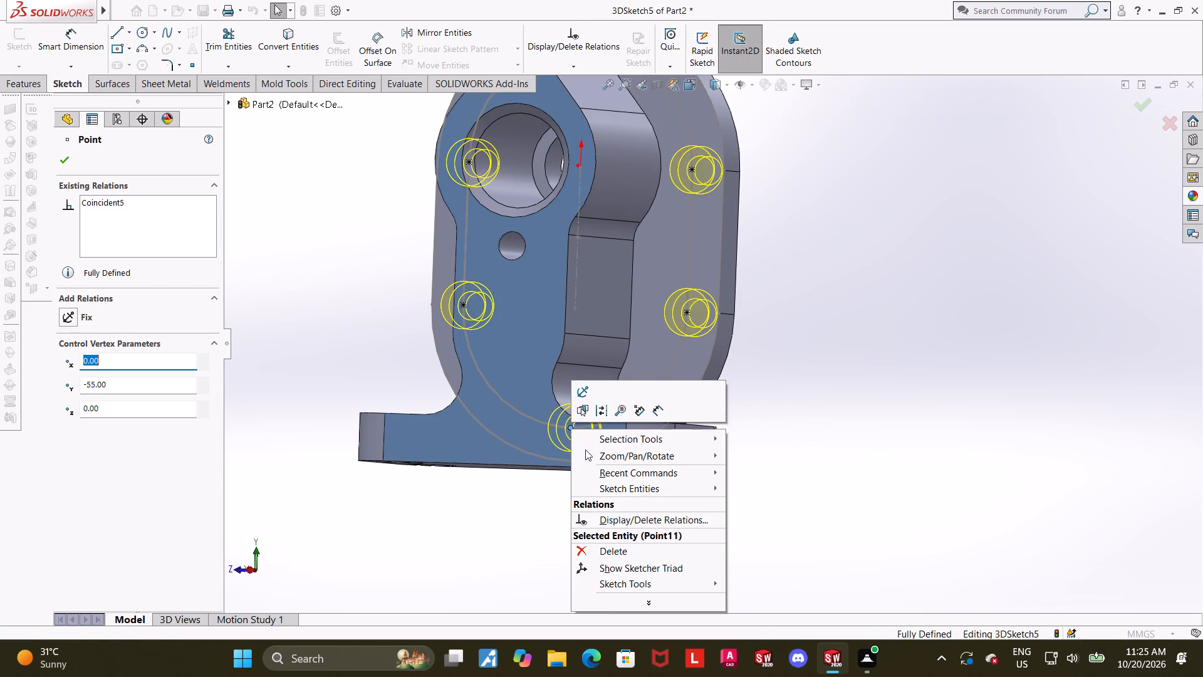
pyautogui.click(600, 547)
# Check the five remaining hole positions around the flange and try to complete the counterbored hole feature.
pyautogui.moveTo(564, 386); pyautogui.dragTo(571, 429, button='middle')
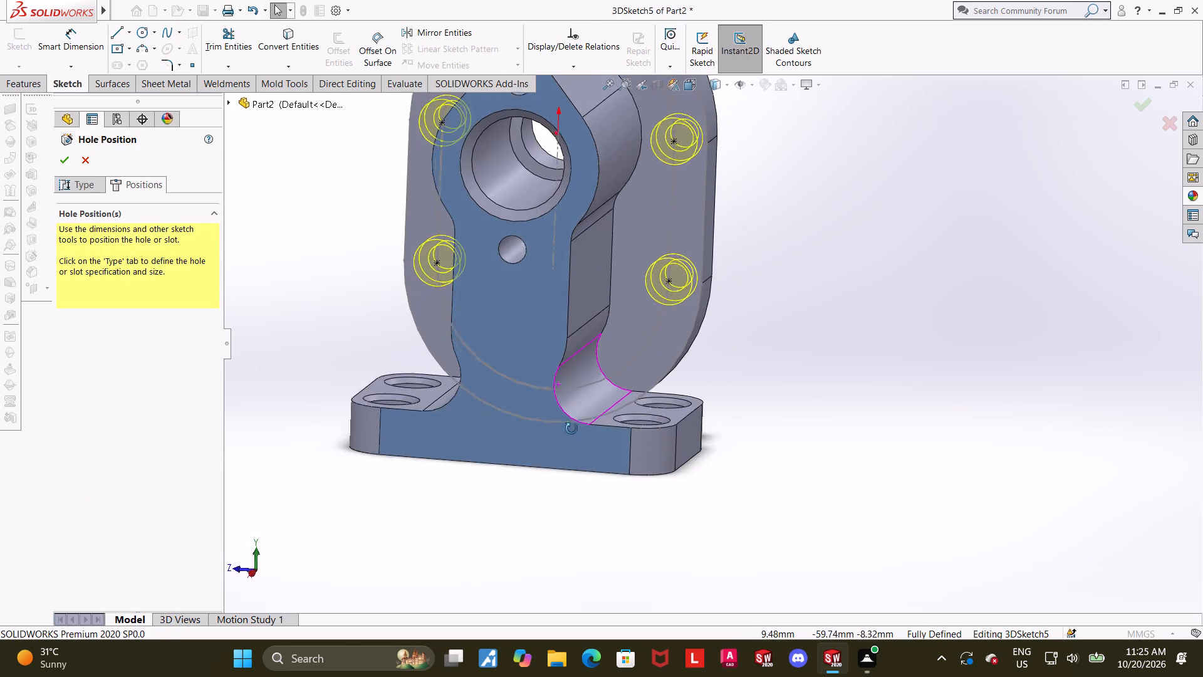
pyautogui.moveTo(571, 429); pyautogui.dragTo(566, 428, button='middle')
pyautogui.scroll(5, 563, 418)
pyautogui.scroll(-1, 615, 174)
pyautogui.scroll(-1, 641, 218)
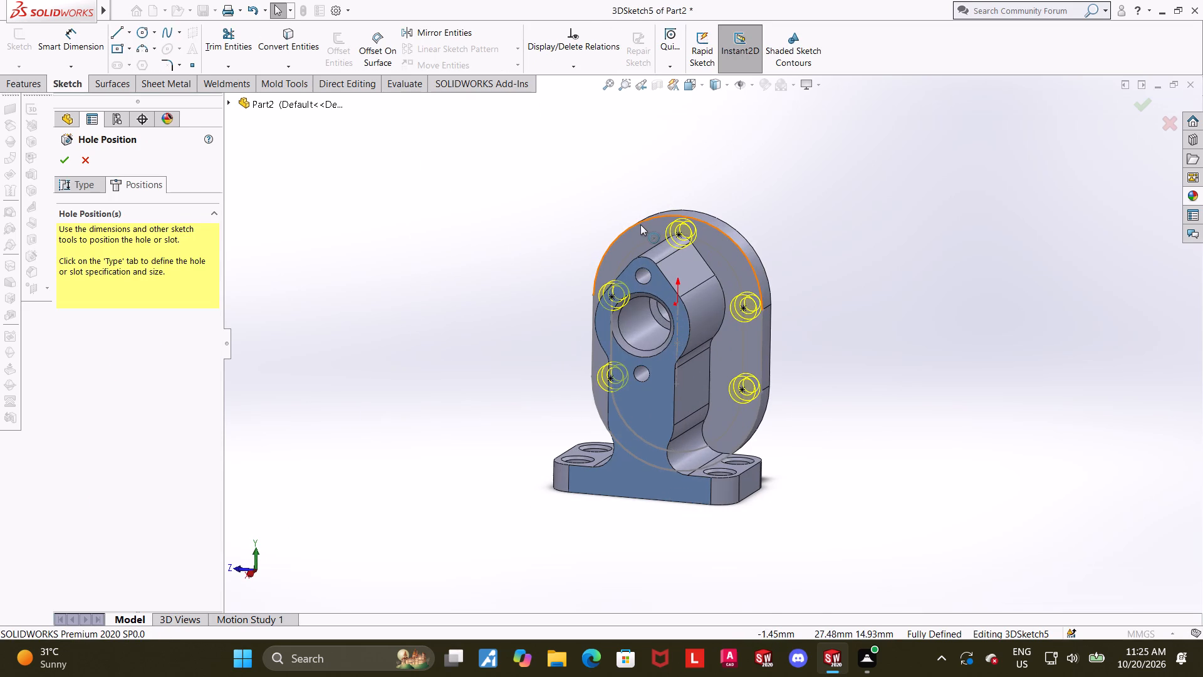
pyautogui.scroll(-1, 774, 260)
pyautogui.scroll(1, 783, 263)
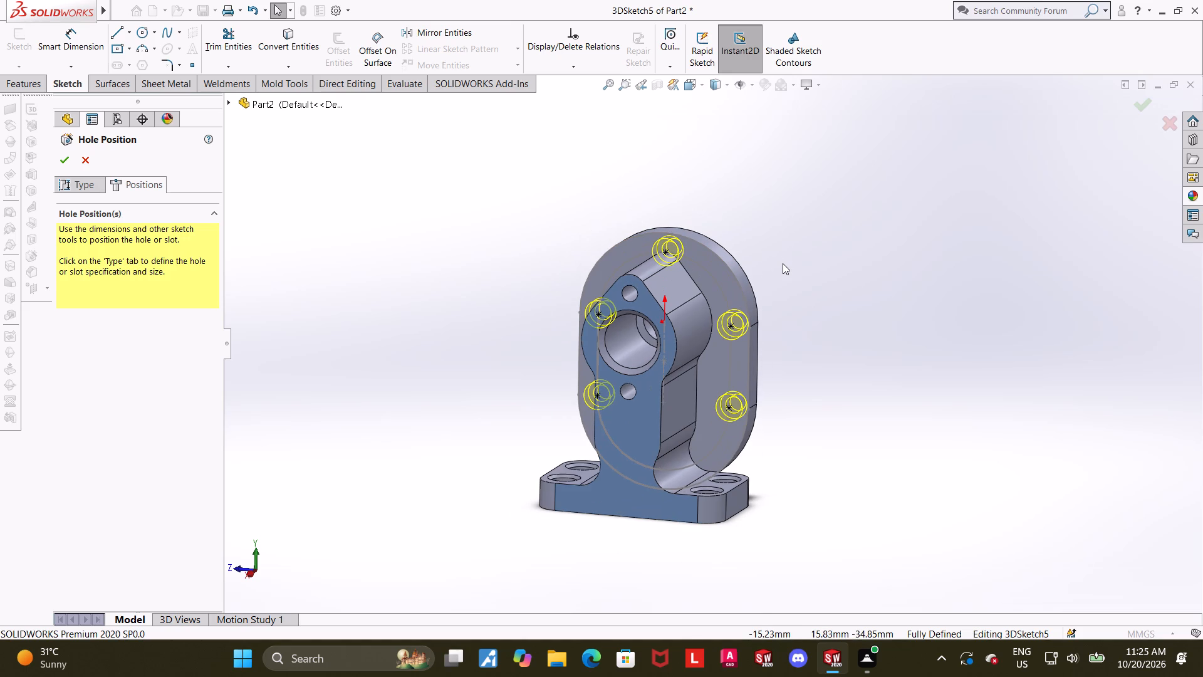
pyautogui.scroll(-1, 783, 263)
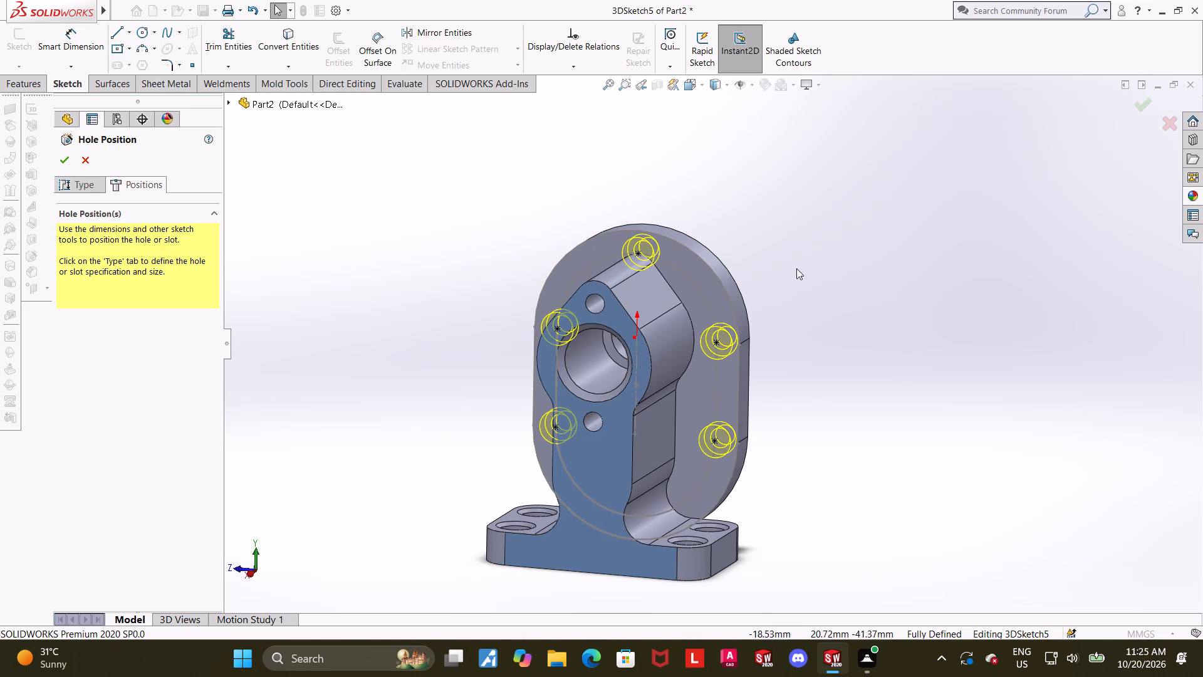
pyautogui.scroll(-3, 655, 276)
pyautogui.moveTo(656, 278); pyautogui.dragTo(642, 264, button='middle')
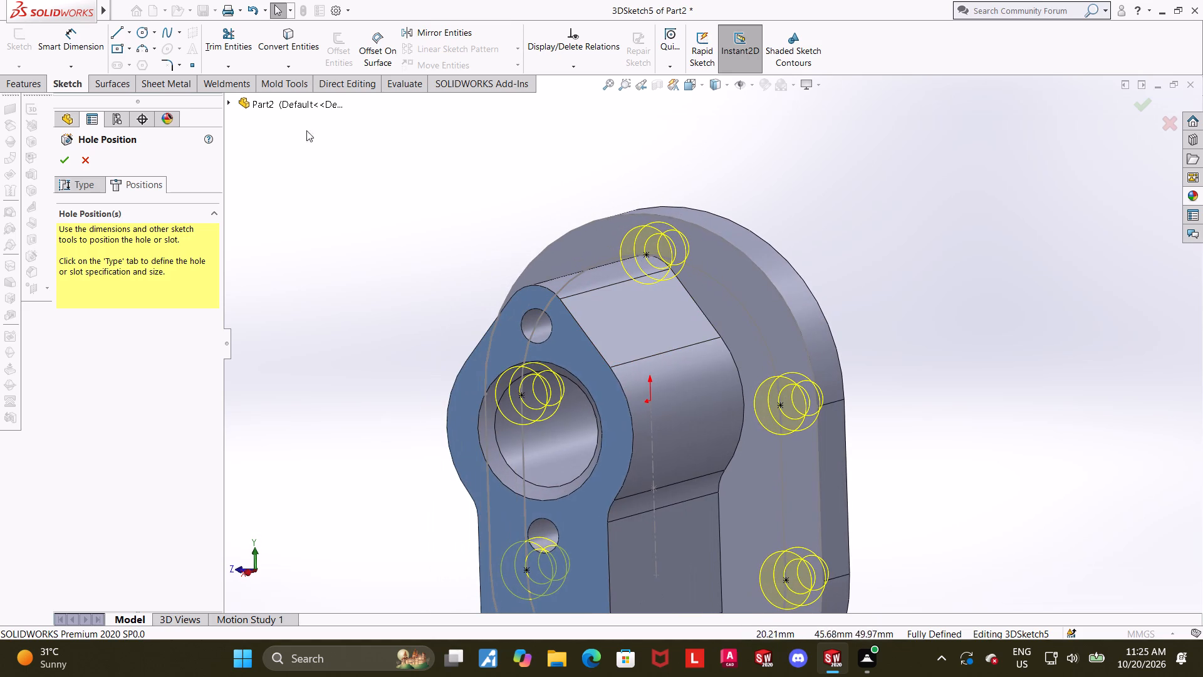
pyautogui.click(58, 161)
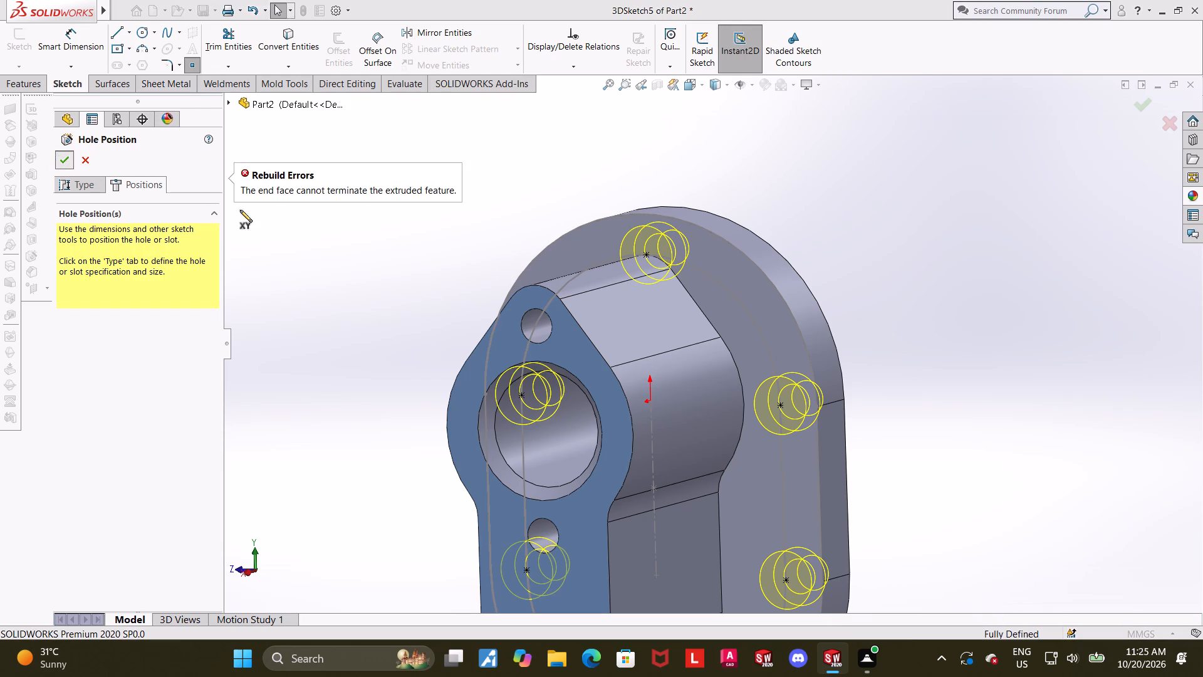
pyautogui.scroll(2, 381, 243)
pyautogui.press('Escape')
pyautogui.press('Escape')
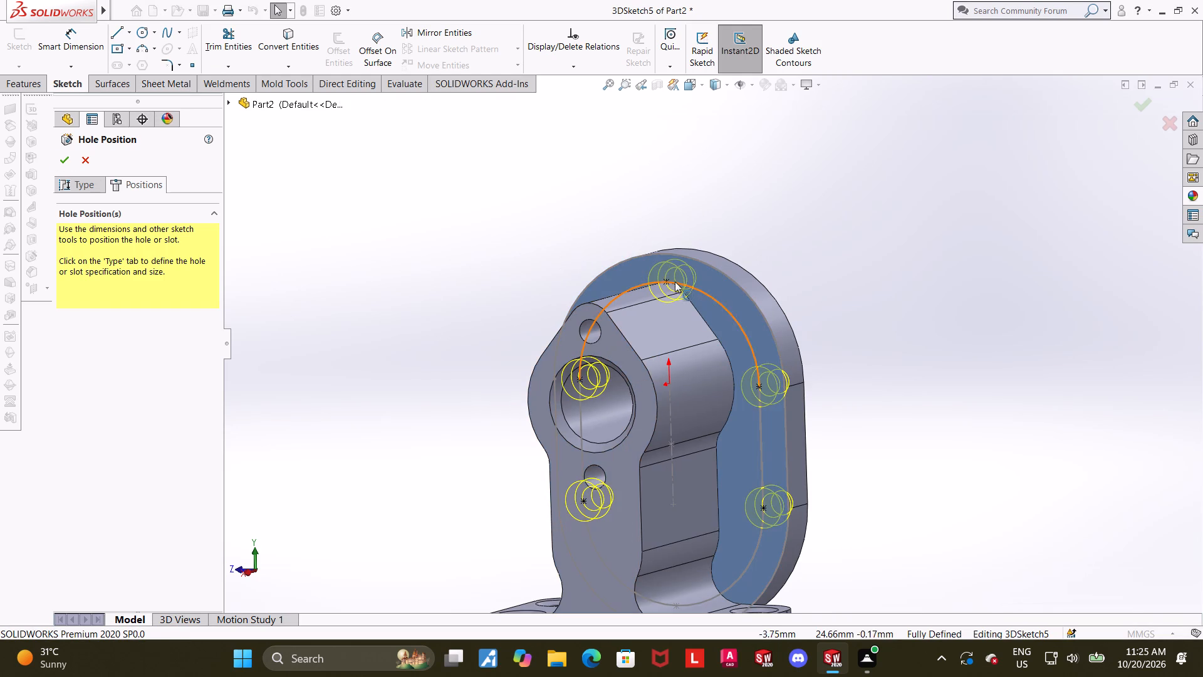
# Delete the hole position at the top of the slot profile and retry completing the hole feature.
pyautogui.rightClick(666, 281)
pyautogui.click(707, 407)
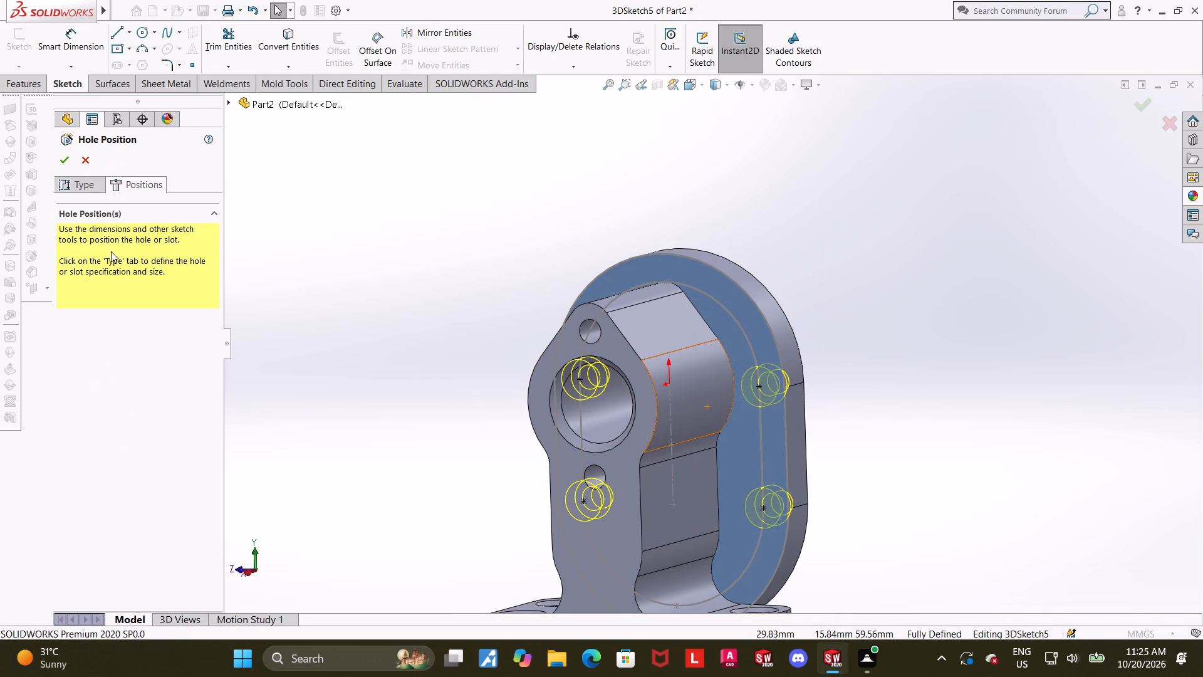
pyautogui.click(65, 161)
pyautogui.click(392, 246)
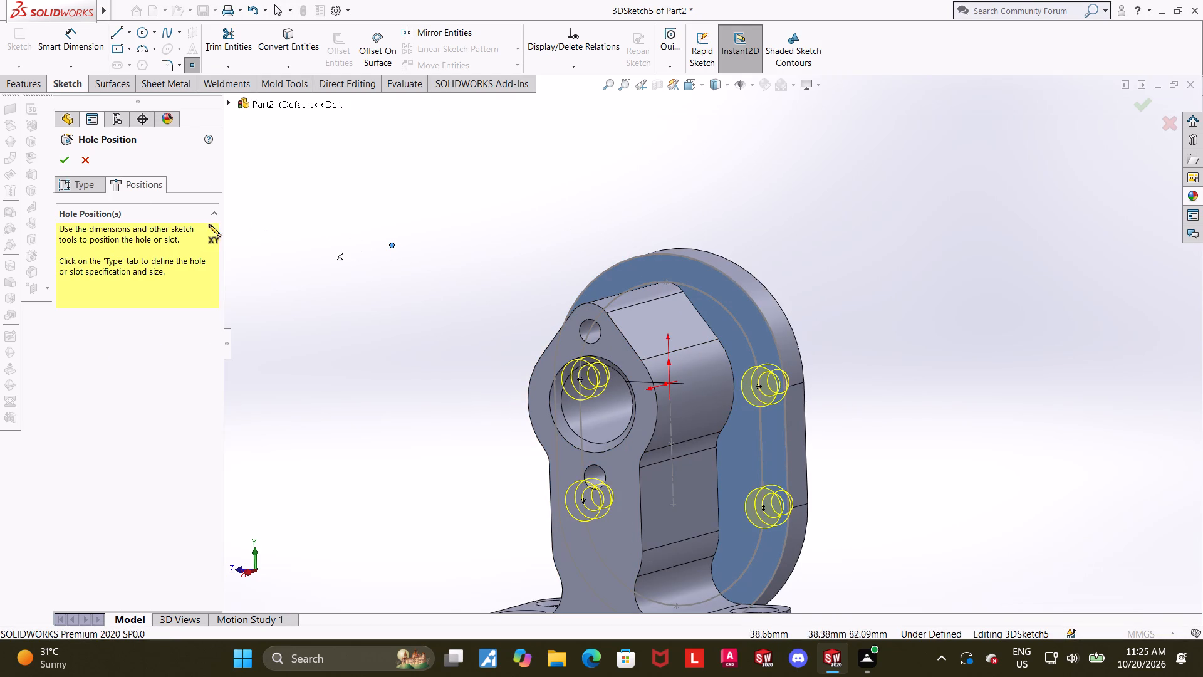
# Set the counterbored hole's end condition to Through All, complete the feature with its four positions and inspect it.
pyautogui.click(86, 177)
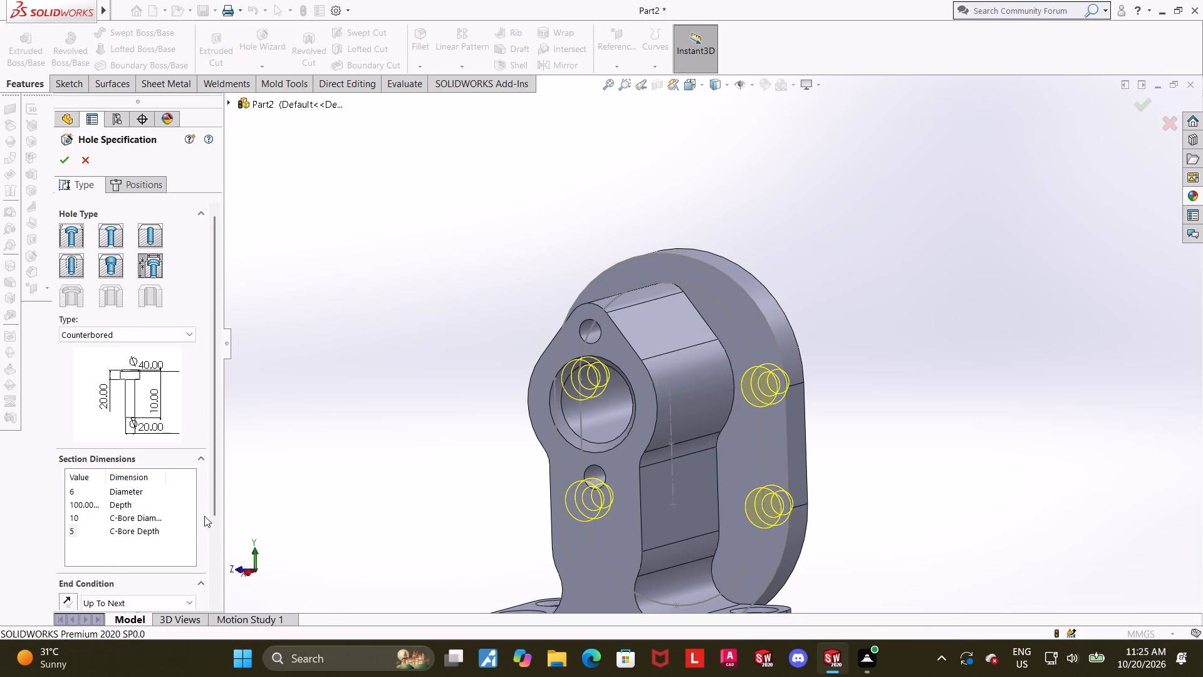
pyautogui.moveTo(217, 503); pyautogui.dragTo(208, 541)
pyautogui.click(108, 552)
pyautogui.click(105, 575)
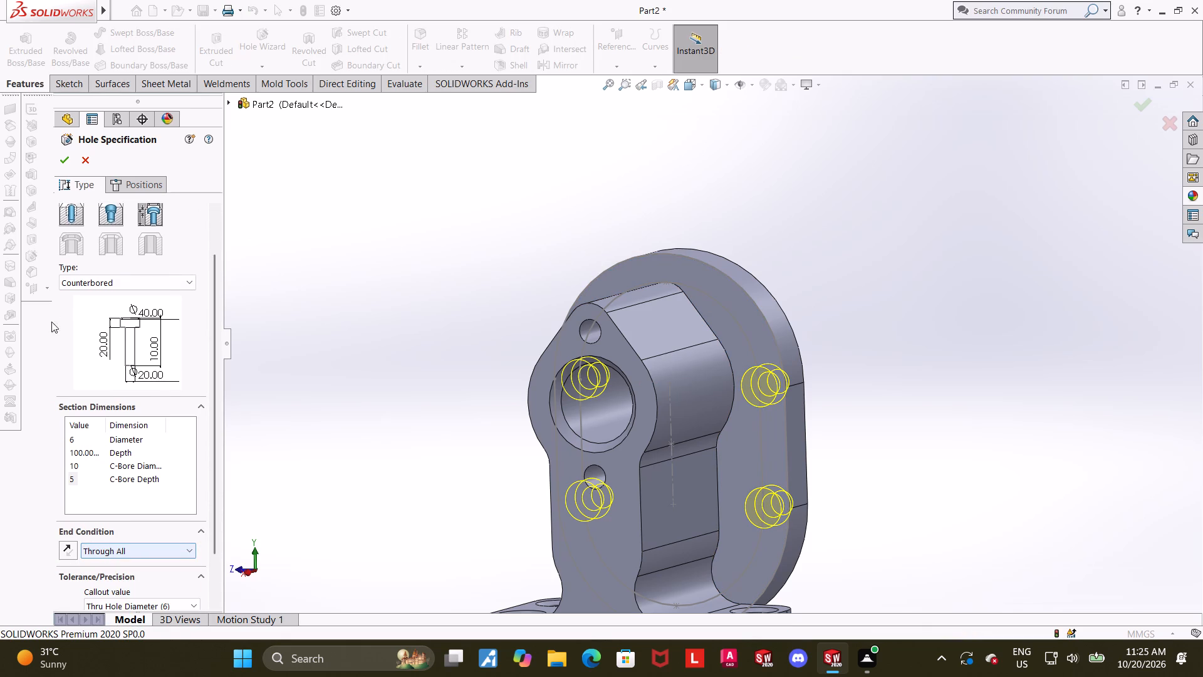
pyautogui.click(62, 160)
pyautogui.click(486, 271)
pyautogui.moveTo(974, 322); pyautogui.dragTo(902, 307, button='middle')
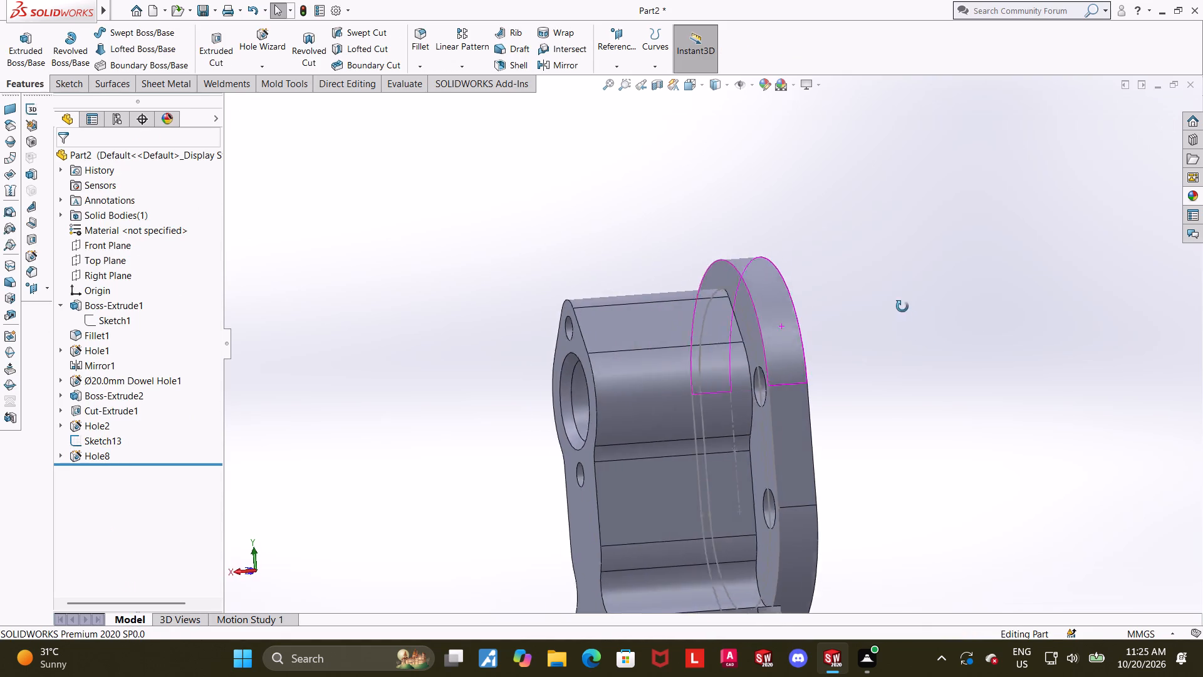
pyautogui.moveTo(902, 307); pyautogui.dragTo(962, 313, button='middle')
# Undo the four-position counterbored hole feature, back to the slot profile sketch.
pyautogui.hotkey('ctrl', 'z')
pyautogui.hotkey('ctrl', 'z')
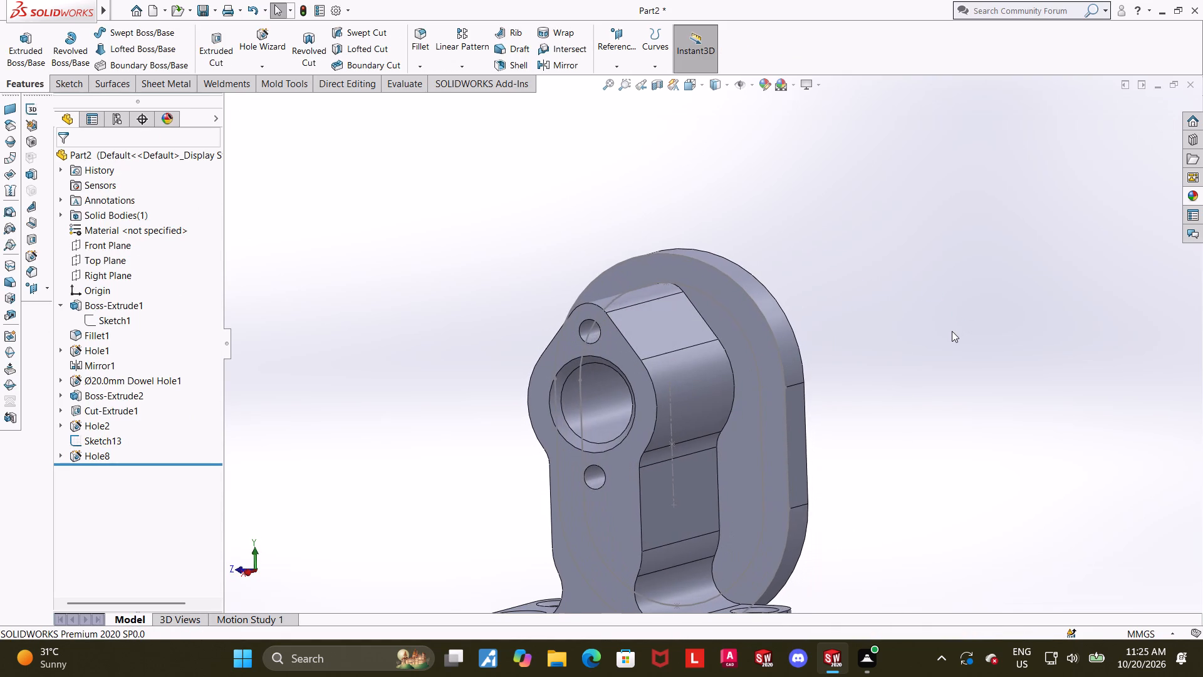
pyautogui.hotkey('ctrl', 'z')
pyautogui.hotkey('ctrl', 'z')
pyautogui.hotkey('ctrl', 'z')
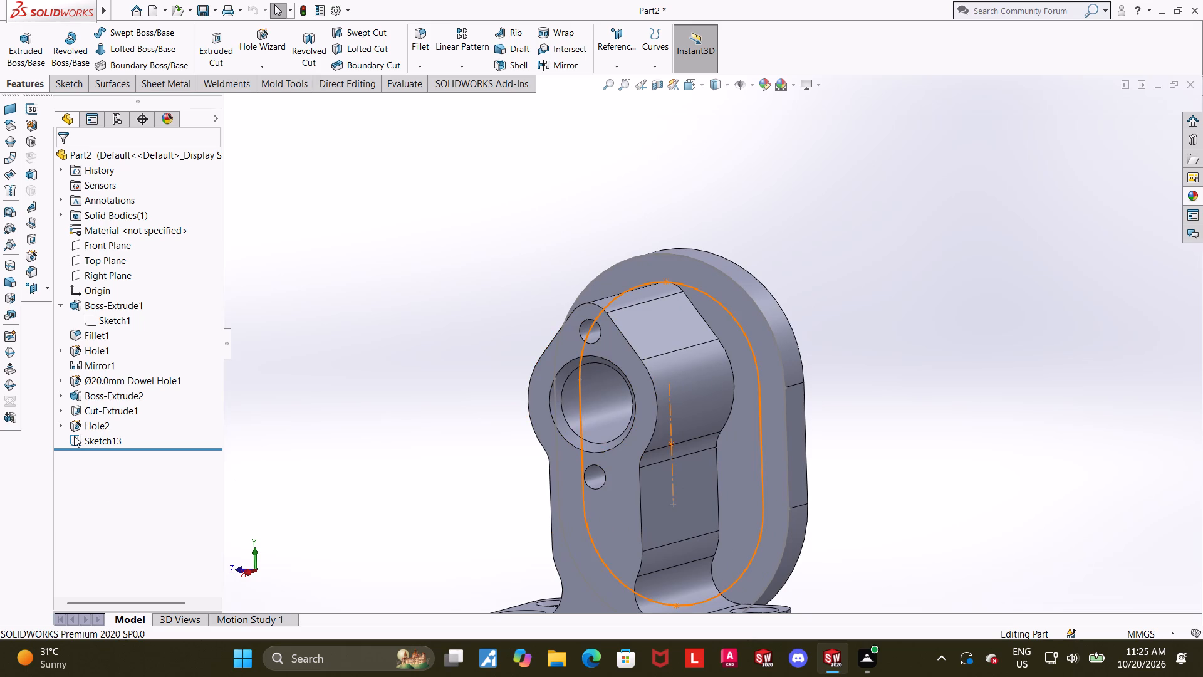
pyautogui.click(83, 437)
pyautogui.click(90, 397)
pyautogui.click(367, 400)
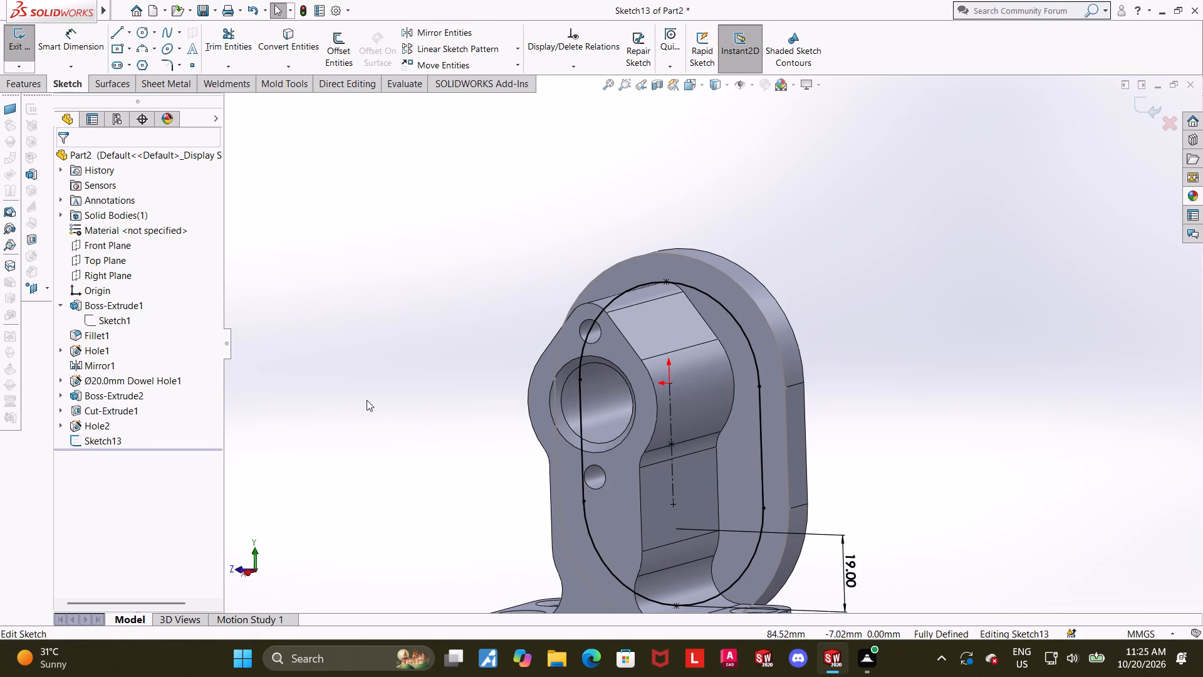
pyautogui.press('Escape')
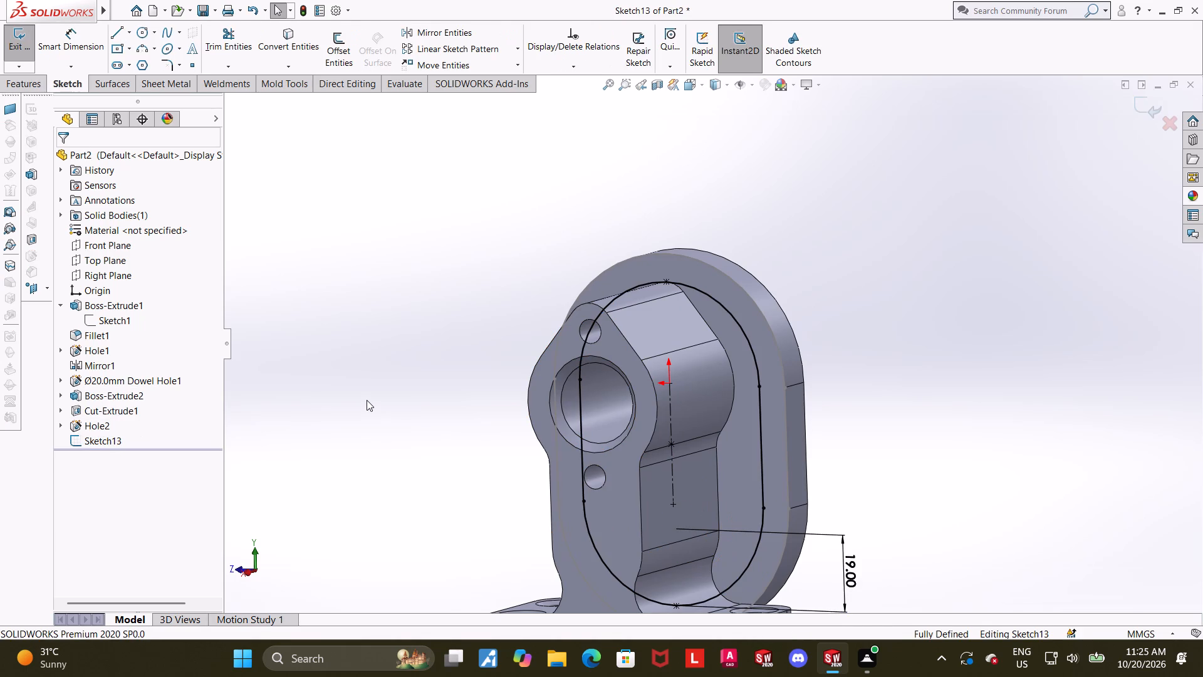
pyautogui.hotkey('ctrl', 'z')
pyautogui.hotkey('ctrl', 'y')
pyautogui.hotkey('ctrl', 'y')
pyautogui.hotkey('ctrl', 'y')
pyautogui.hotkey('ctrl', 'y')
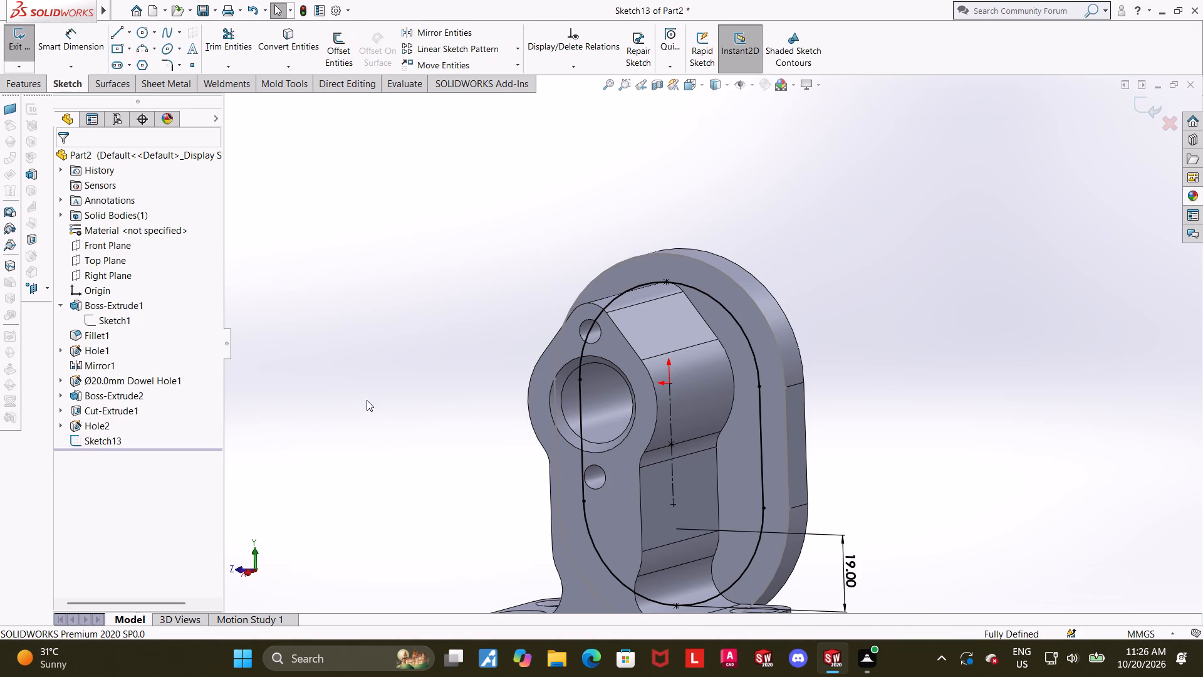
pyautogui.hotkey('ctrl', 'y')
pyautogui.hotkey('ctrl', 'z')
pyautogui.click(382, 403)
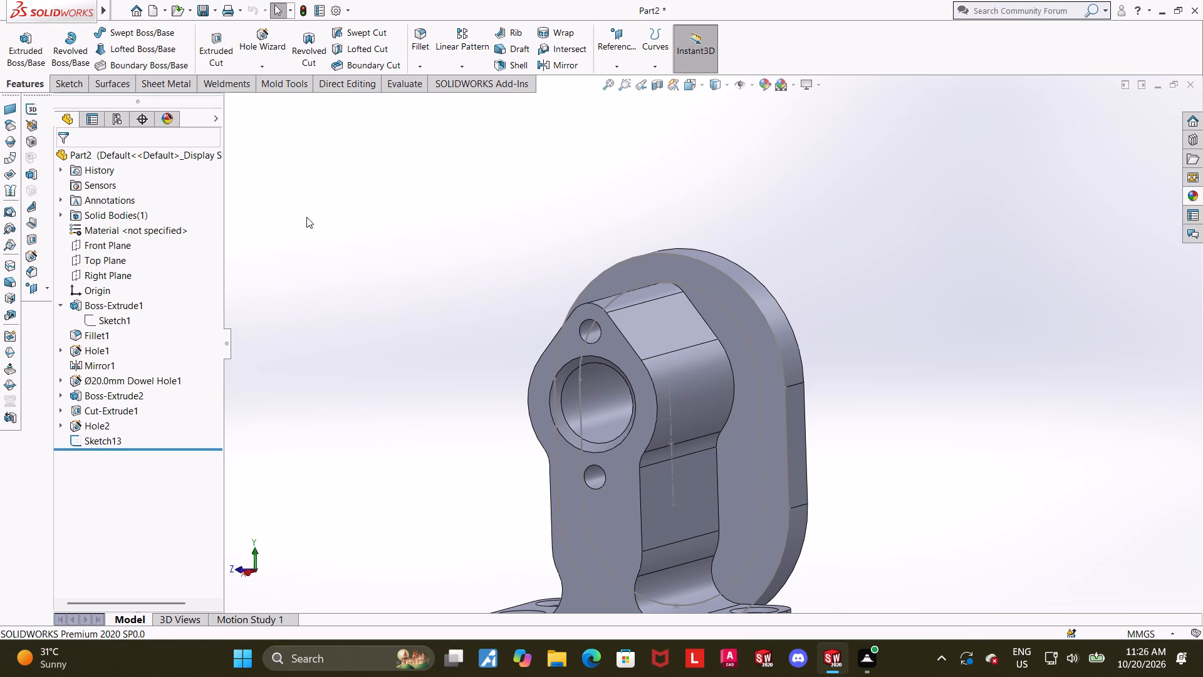
# Start a new counterbored hole with 6 mm diameter, 10 mm counterbore diameter, 5 mm counterbore depth and a Through All end condition.
pyautogui.click(264, 58)
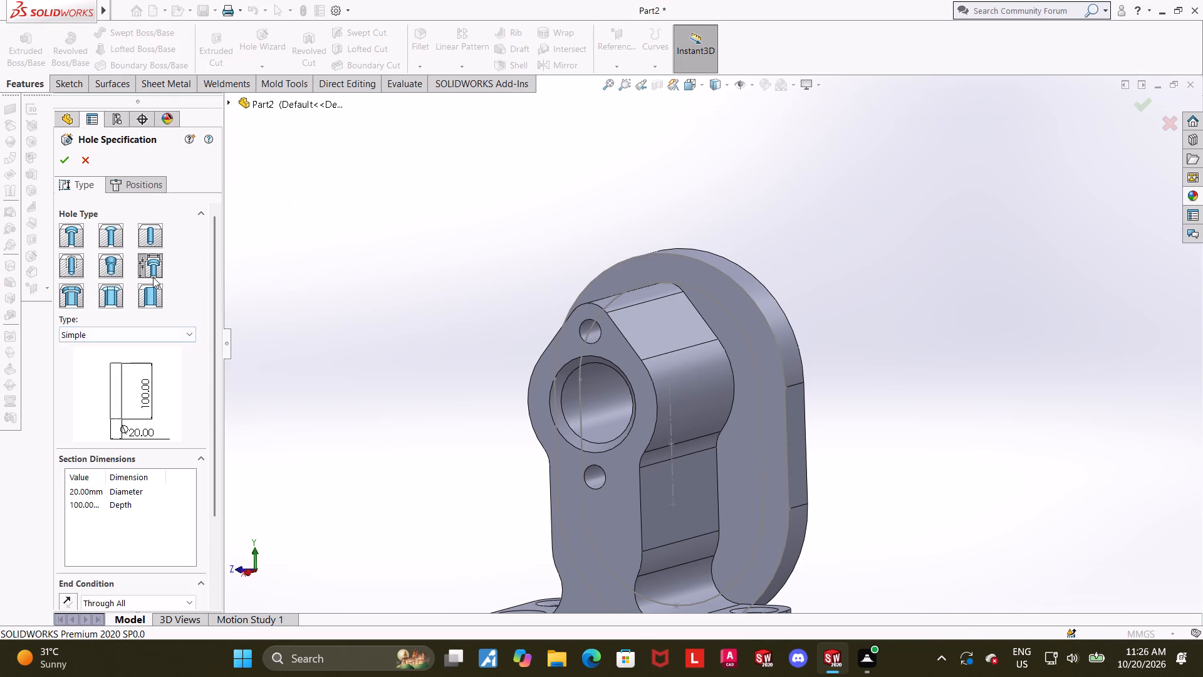
pyautogui.click(164, 333)
pyautogui.click(117, 422)
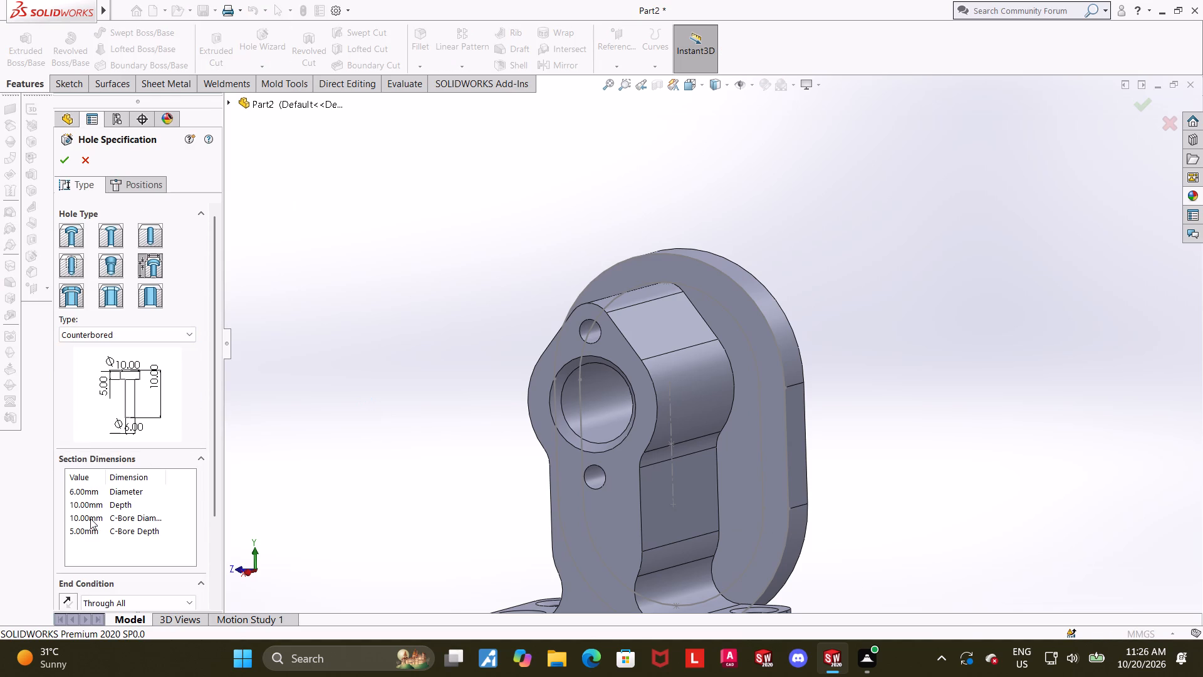
# Using a 3D sketch, place hole positions at both ends of one straight side of the flange's slot profile.
pyautogui.moveTo(773, 452); pyautogui.dragTo(778, 417, button='middle')
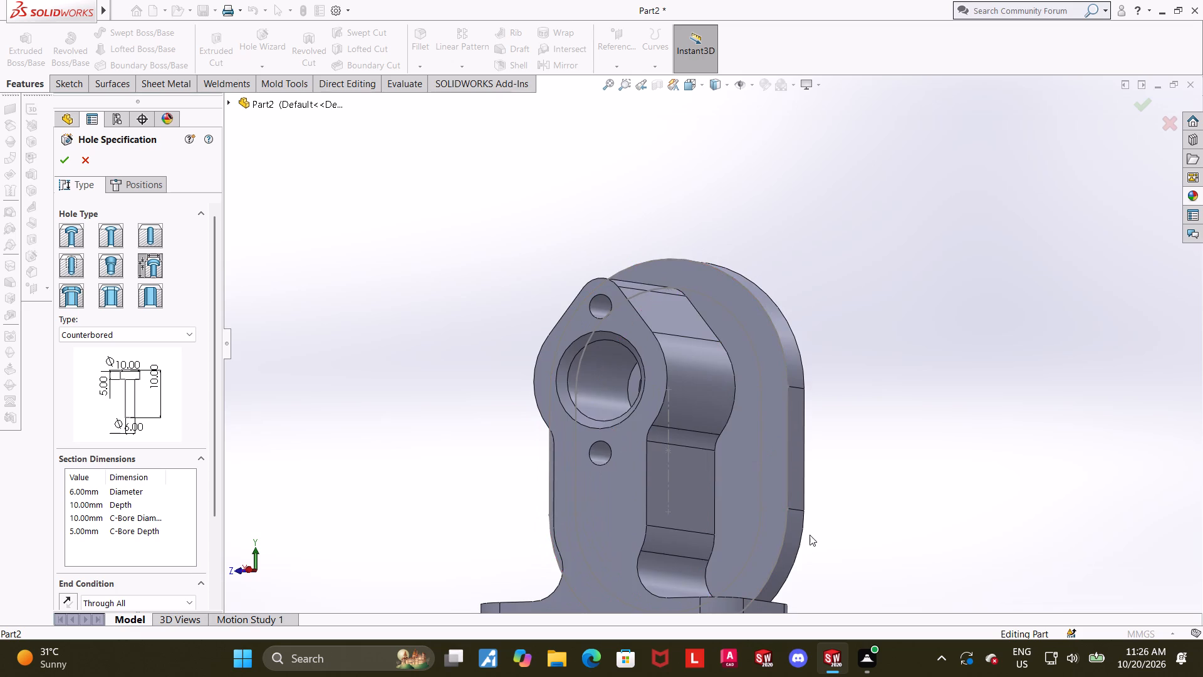
pyautogui.scroll(2, 810, 537)
pyautogui.scroll(-6, 766, 516)
pyautogui.scroll(-6, 670, 270)
pyautogui.moveTo(753, 375); pyautogui.dragTo(721, 444, button='middle')
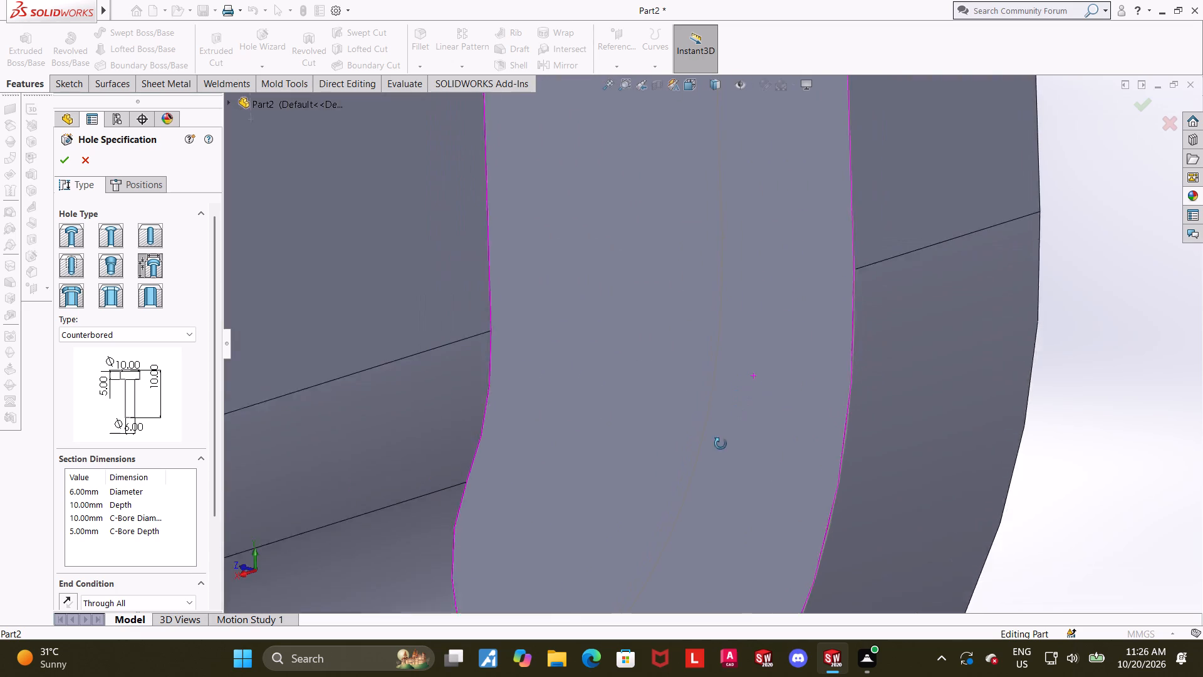
pyautogui.moveTo(721, 444); pyautogui.dragTo(707, 463, button='middle')
pyautogui.scroll(6, 707, 463)
pyautogui.moveTo(731, 451); pyautogui.dragTo(751, 431, button='middle')
pyautogui.scroll(2, 761, 419)
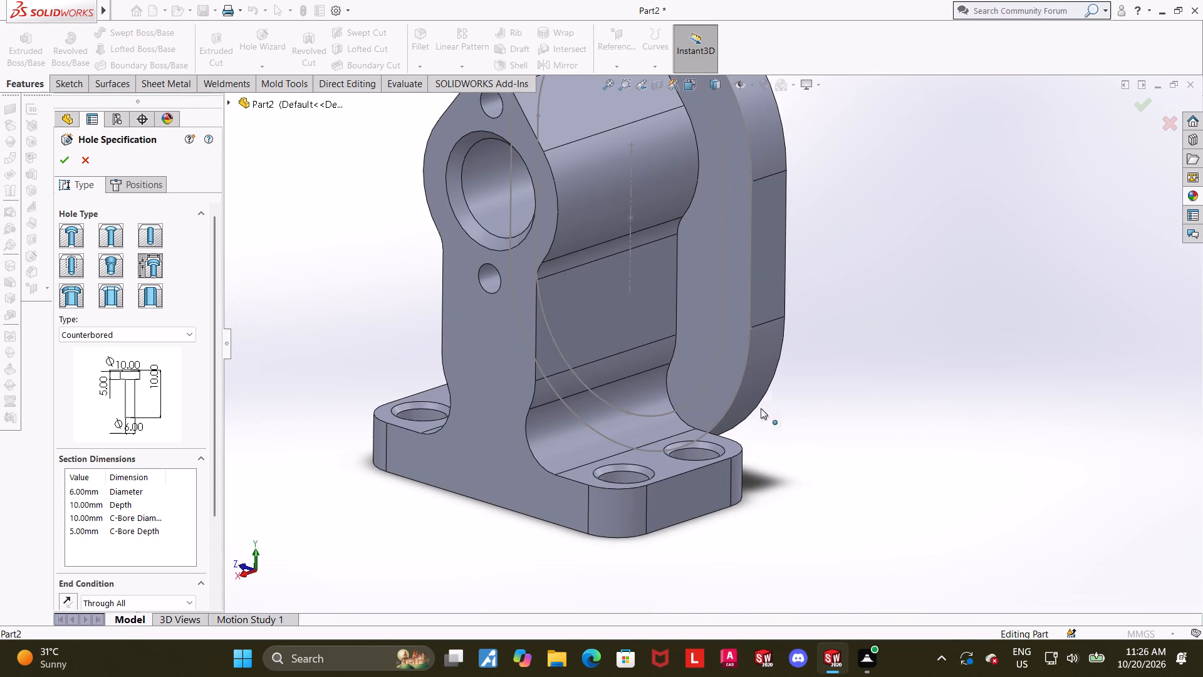
pyautogui.scroll(1, 761, 408)
pyautogui.scroll(2, 810, 347)
pyautogui.scroll(-3, 784, 264)
pyautogui.scroll(-3, 735, 282)
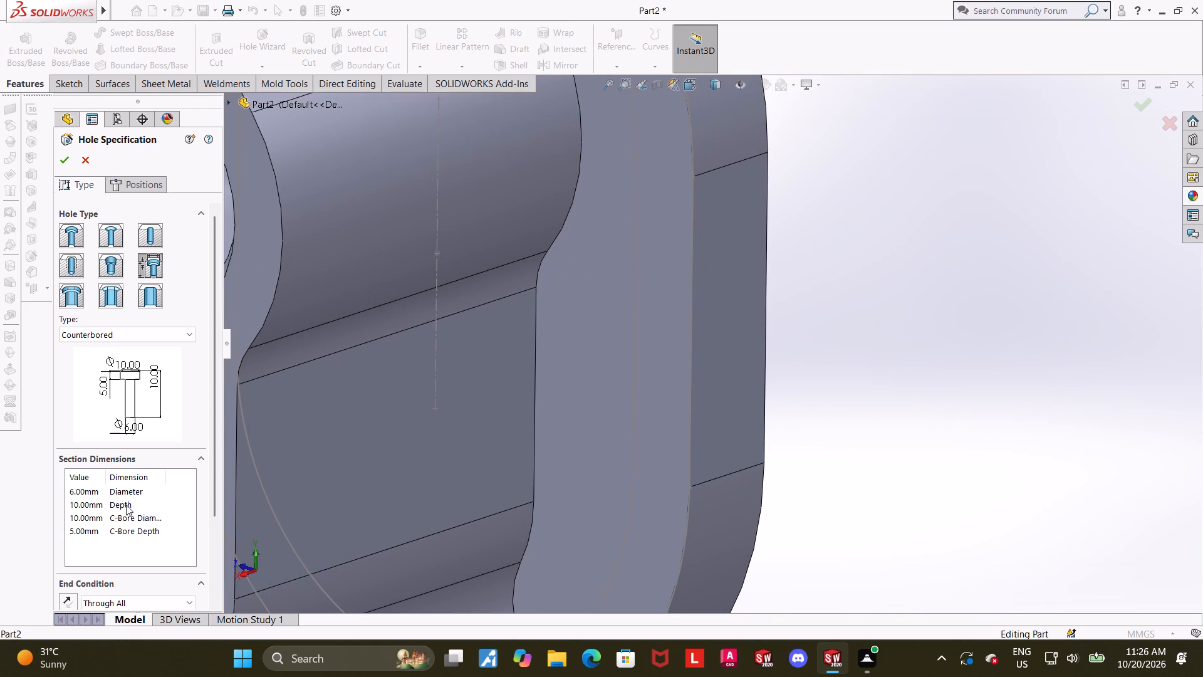
pyautogui.click(135, 182)
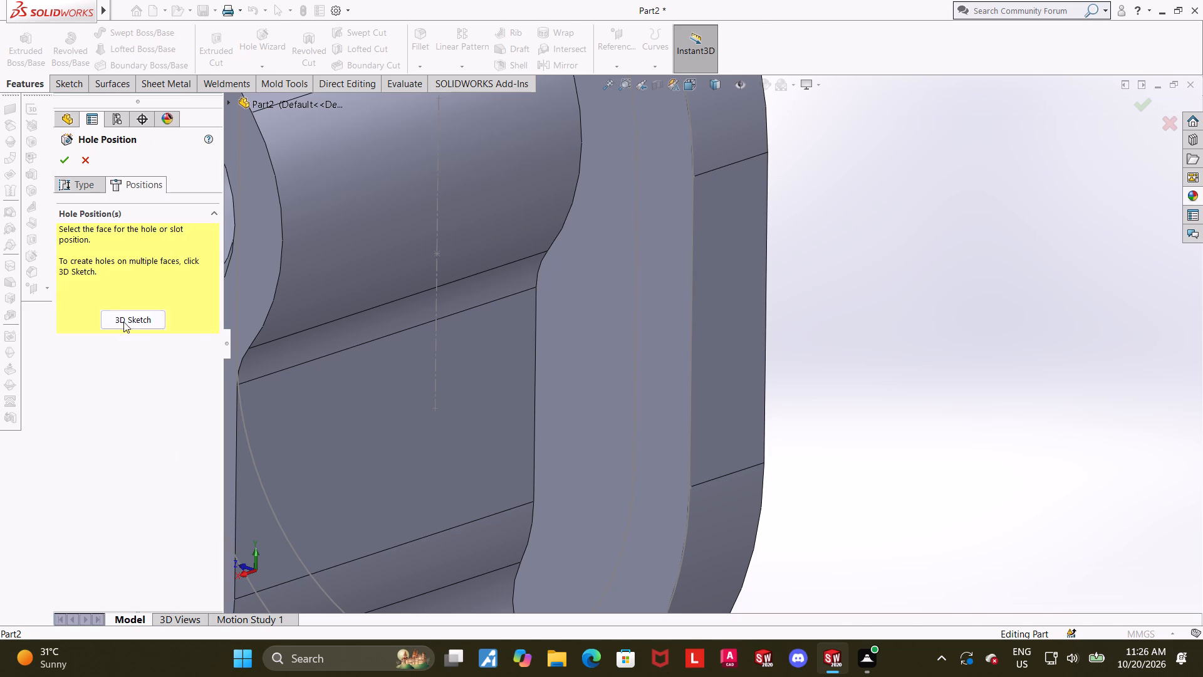
pyautogui.click(125, 316)
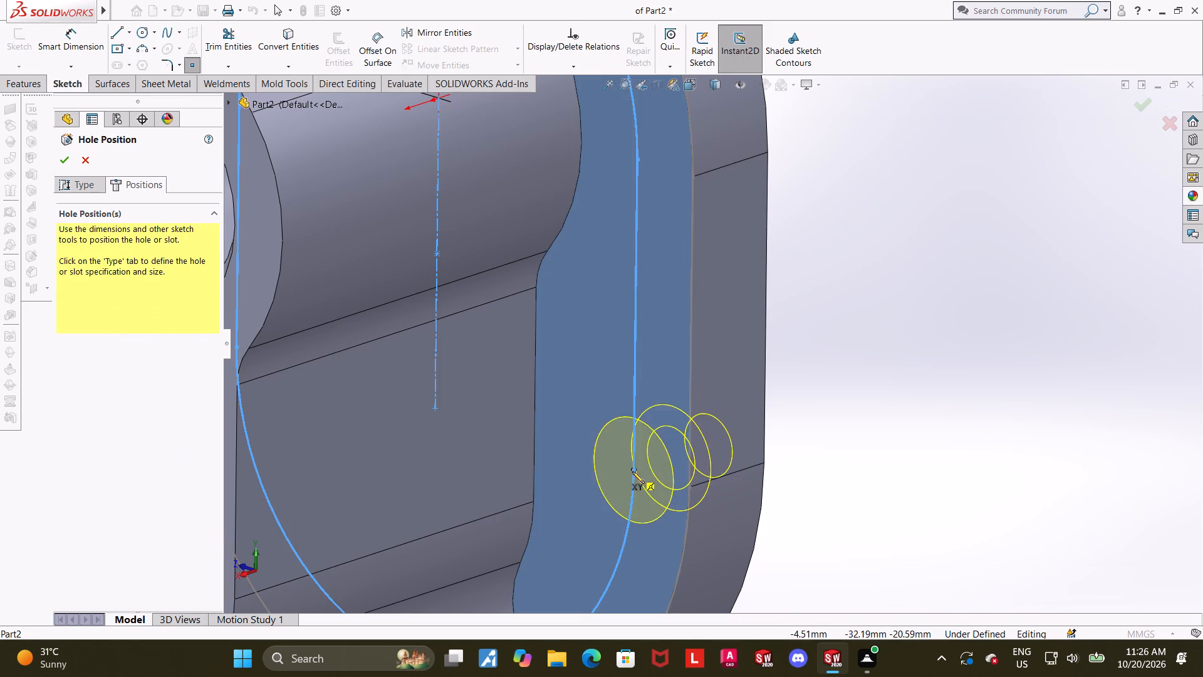
pyautogui.click(632, 471)
pyautogui.scroll(5, 633, 464)
pyautogui.scroll(-4, 681, 263)
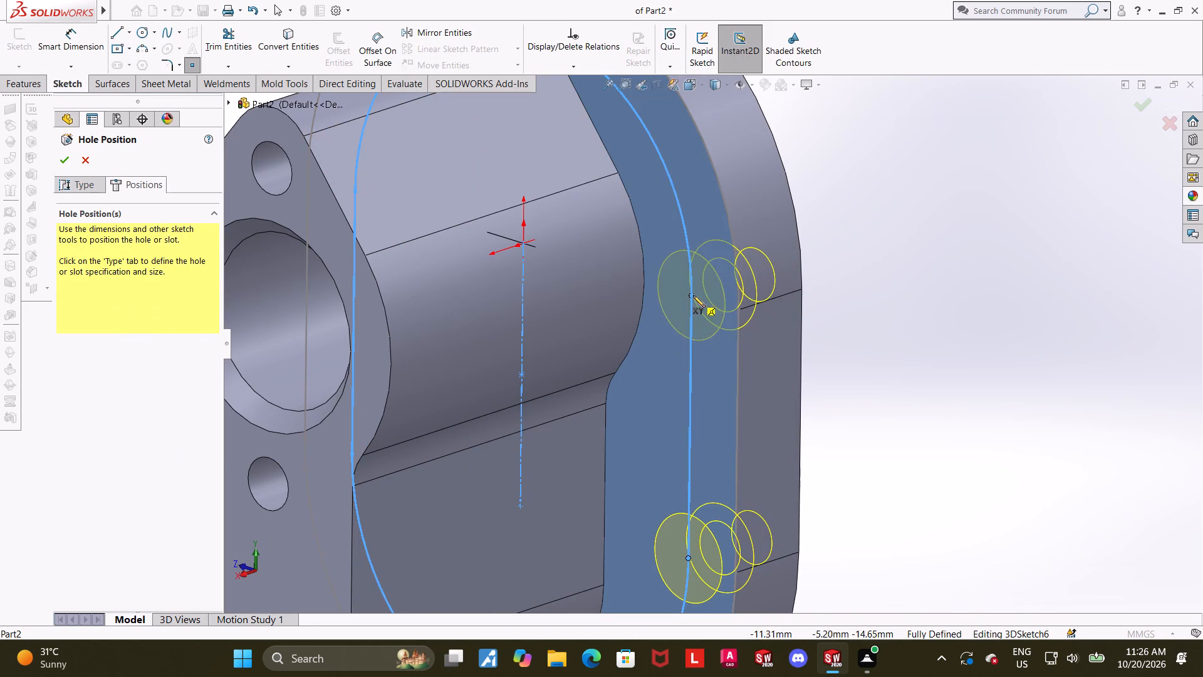
pyautogui.click(693, 295)
# Place hole positions at the top of the slot profile and at both ends of its opposite straight side.
pyautogui.scroll(4, 689, 298)
pyautogui.scroll(-4, 610, 177)
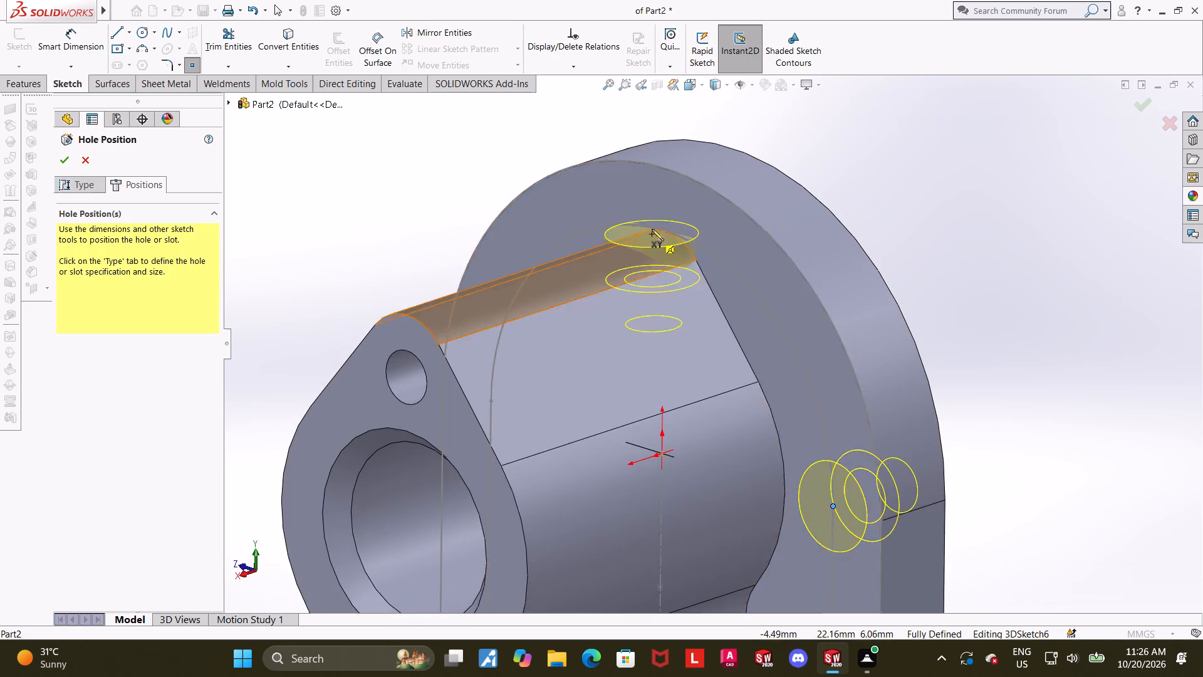
pyautogui.scroll(-7, 652, 229)
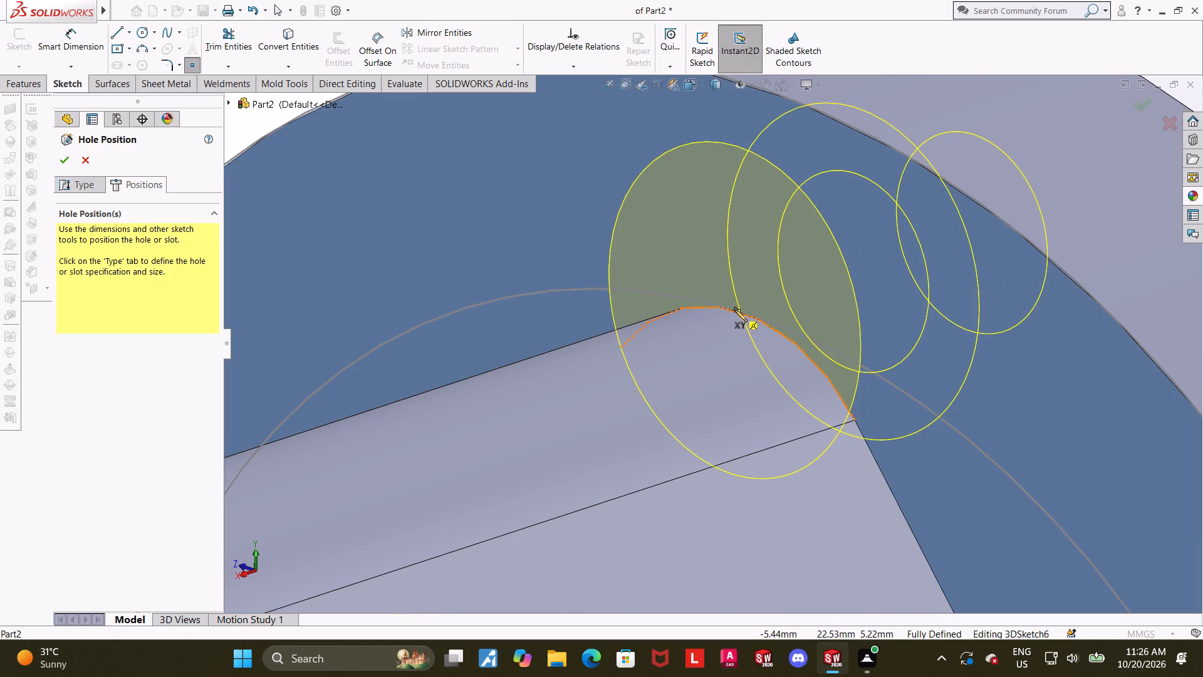
pyautogui.click(739, 311)
pyautogui.scroll(9, 739, 312)
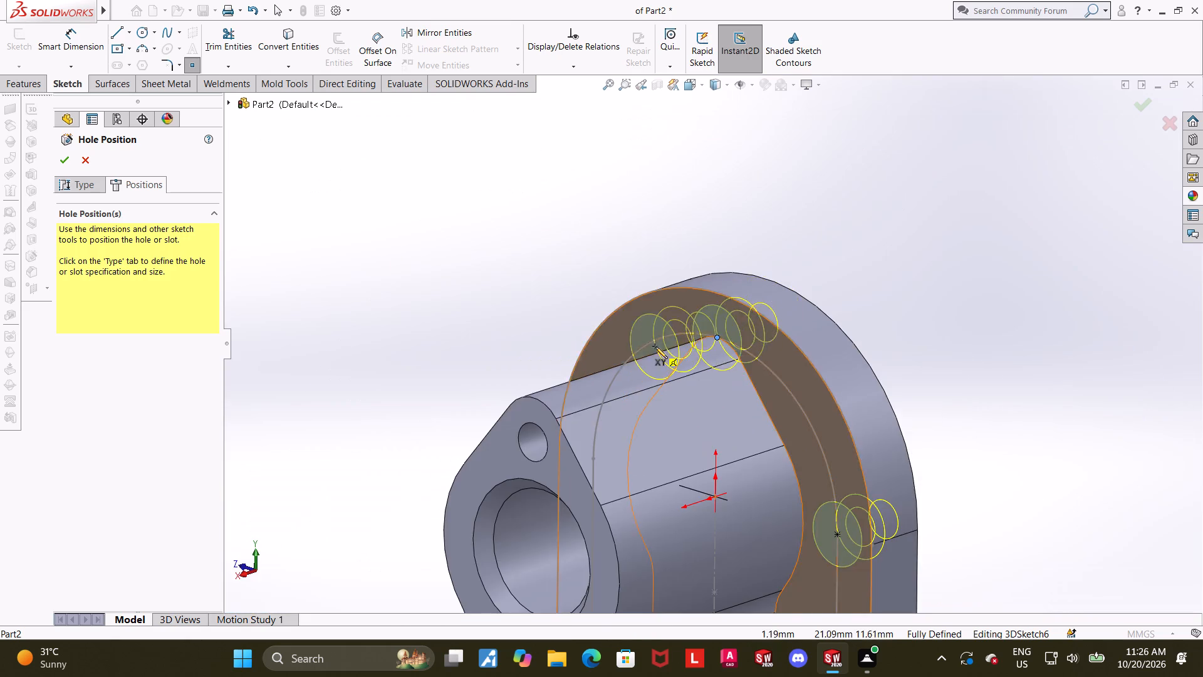
pyautogui.moveTo(657, 347); pyautogui.dragTo(731, 297, button='middle')
pyautogui.scroll(3, 640, 416)
pyautogui.scroll(-1, 612, 533)
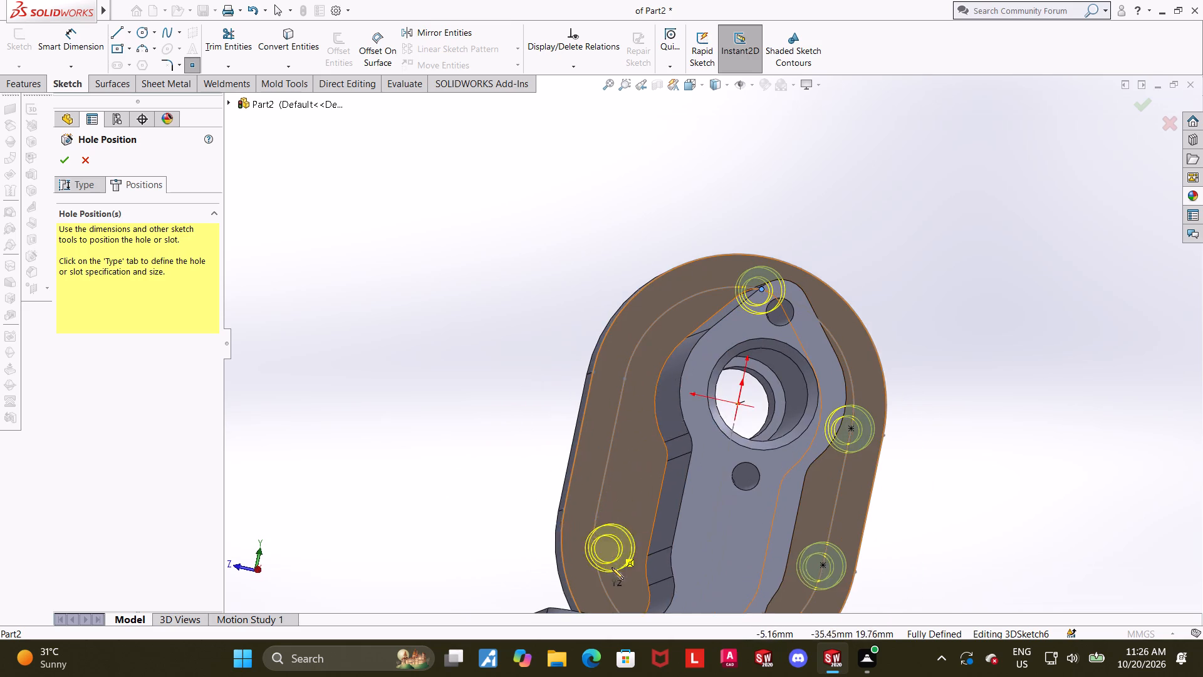
pyautogui.scroll(-1, 612, 567)
pyautogui.scroll(-6, 621, 504)
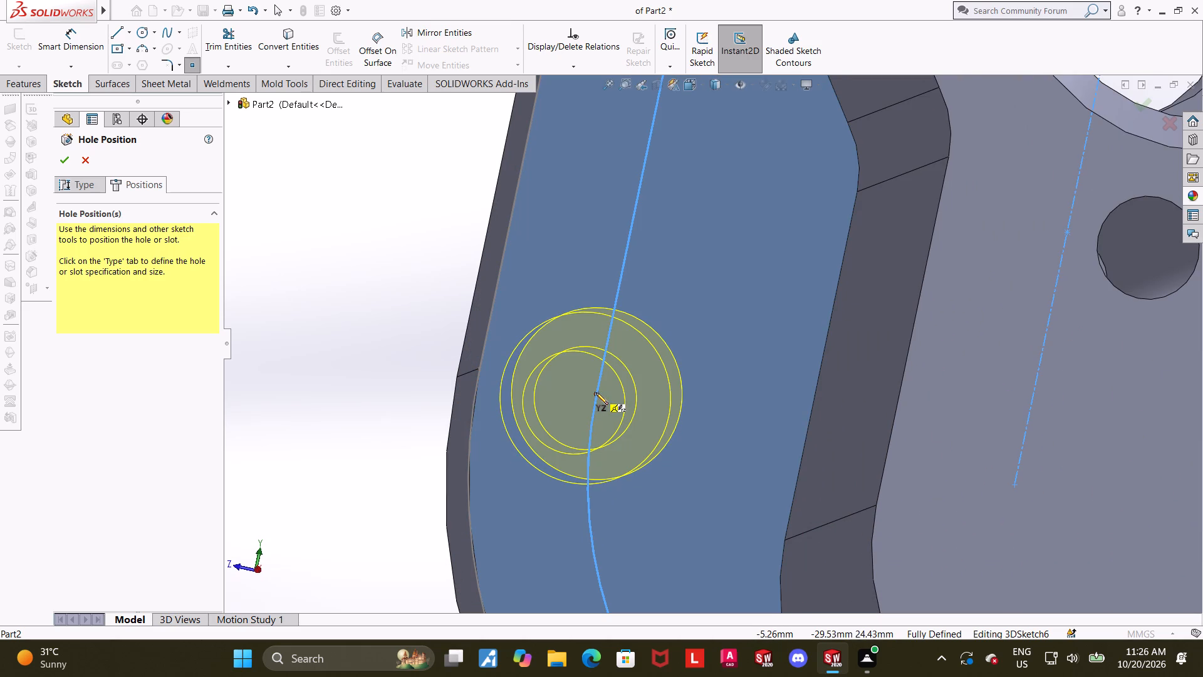
pyautogui.click(596, 392)
pyautogui.scroll(5, 596, 392)
pyautogui.scroll(-4, 726, 110)
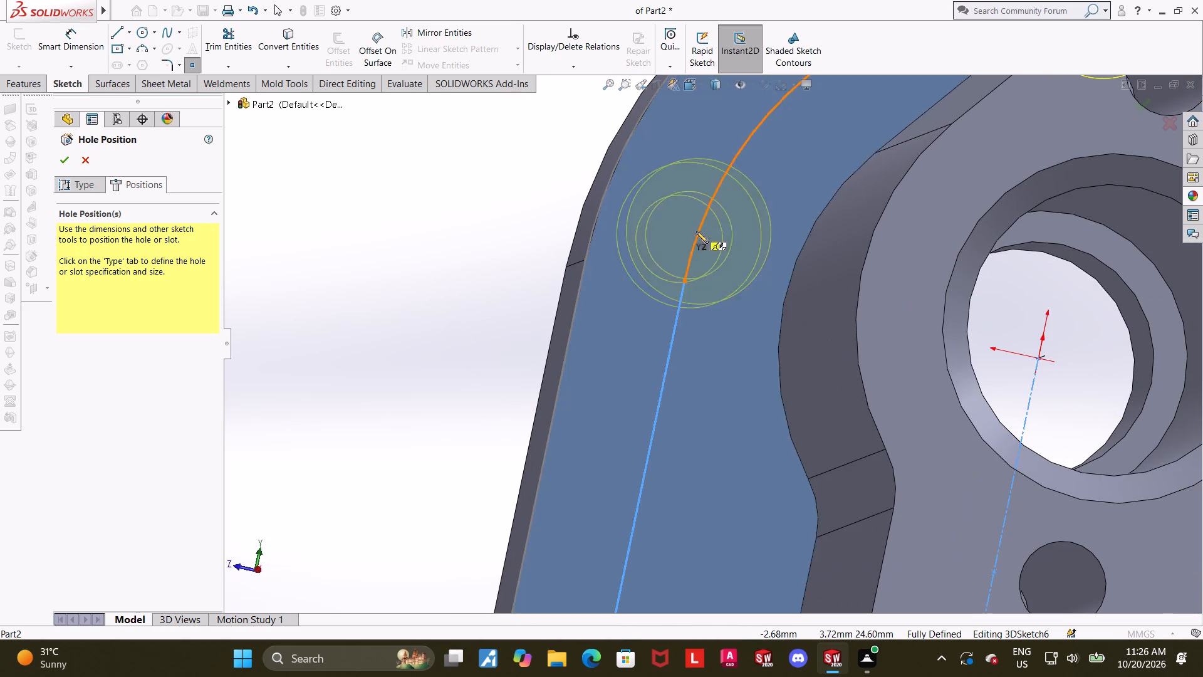
pyautogui.click(684, 281)
# Finish placing positions, check the five hole previews and complete the counterbored hole feature.
pyautogui.scroll(10, 684, 281)
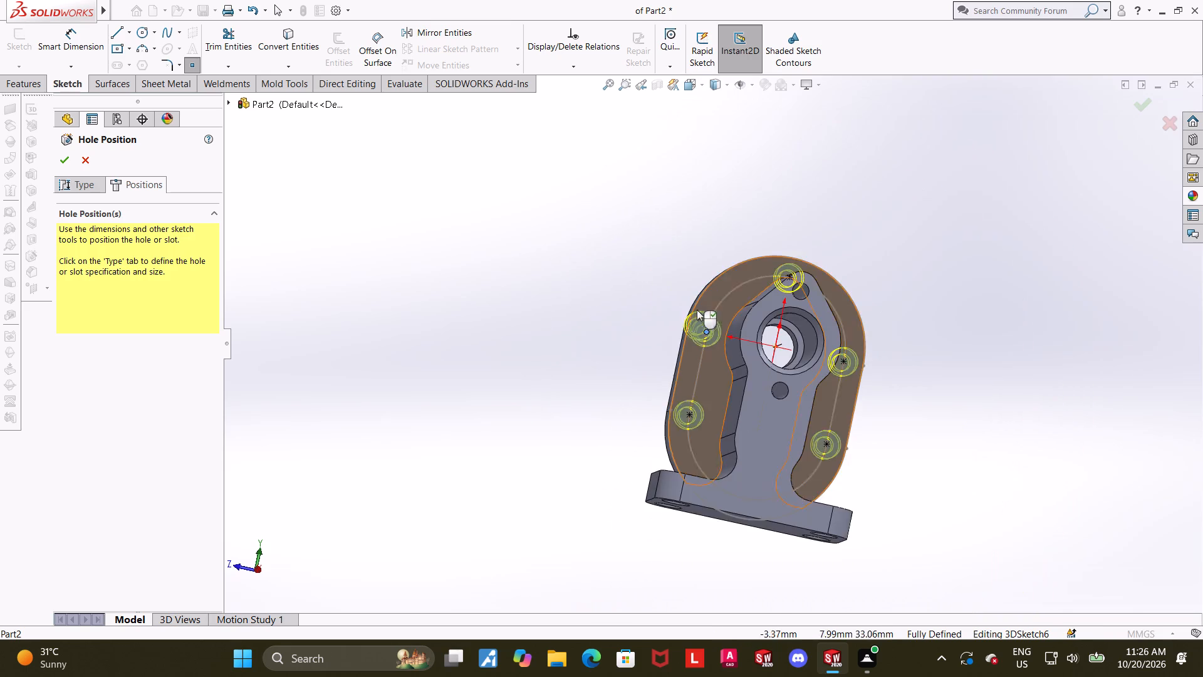
pyautogui.moveTo(975, 318); pyautogui.dragTo(927, 337, button='middle')
pyautogui.press('Escape')
pyautogui.moveTo(953, 380); pyautogui.dragTo(919, 384, button='middle')
pyautogui.scroll(-4, 967, 371)
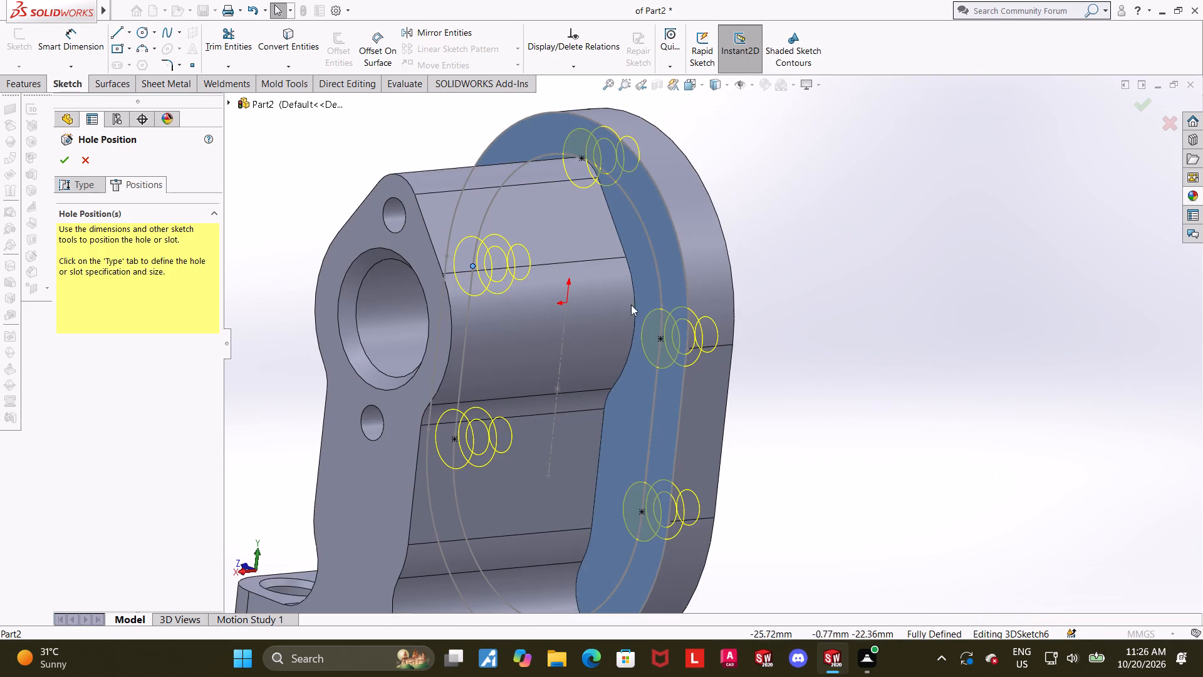
pyautogui.click(59, 163)
# Examine the counterbored holes from both faces of the flange, and its lower arc near the base in Left view.
pyautogui.scroll(3, 757, 362)
pyautogui.moveTo(789, 375); pyautogui.dragTo(794, 365, button='middle')
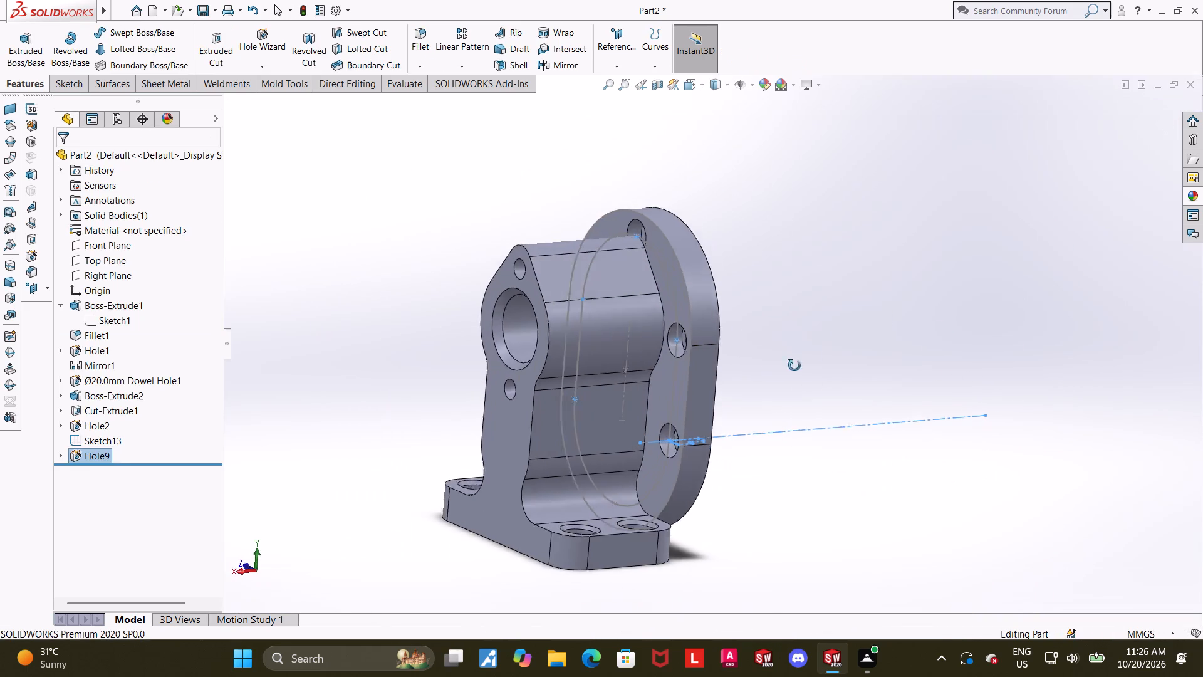
pyautogui.moveTo(794, 365); pyautogui.dragTo(792, 360, button='middle')
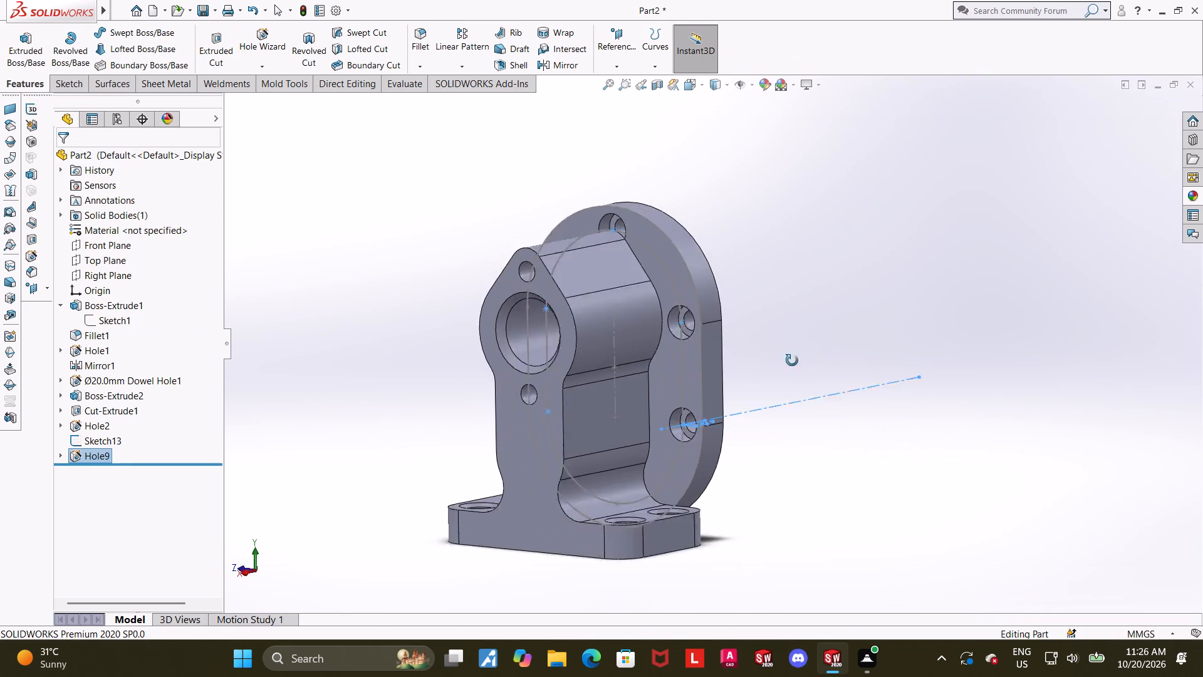
pyautogui.moveTo(792, 360); pyautogui.dragTo(696, 356, button='middle')
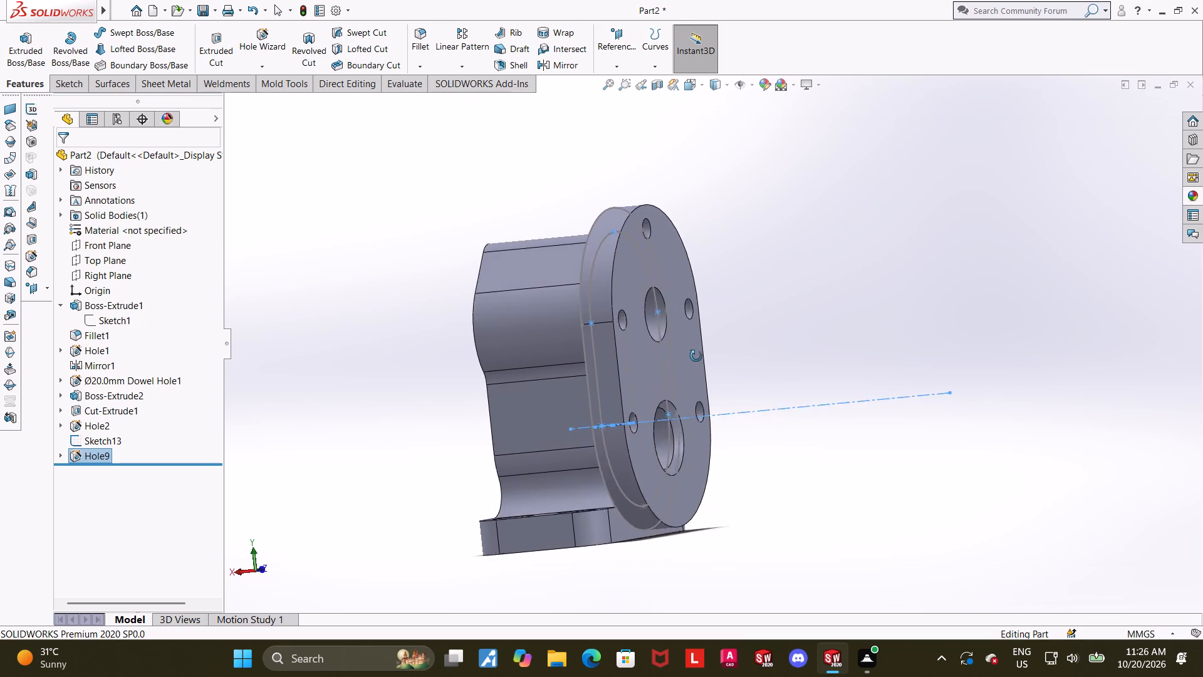
pyautogui.moveTo(696, 356); pyautogui.dragTo(667, 394, button='middle')
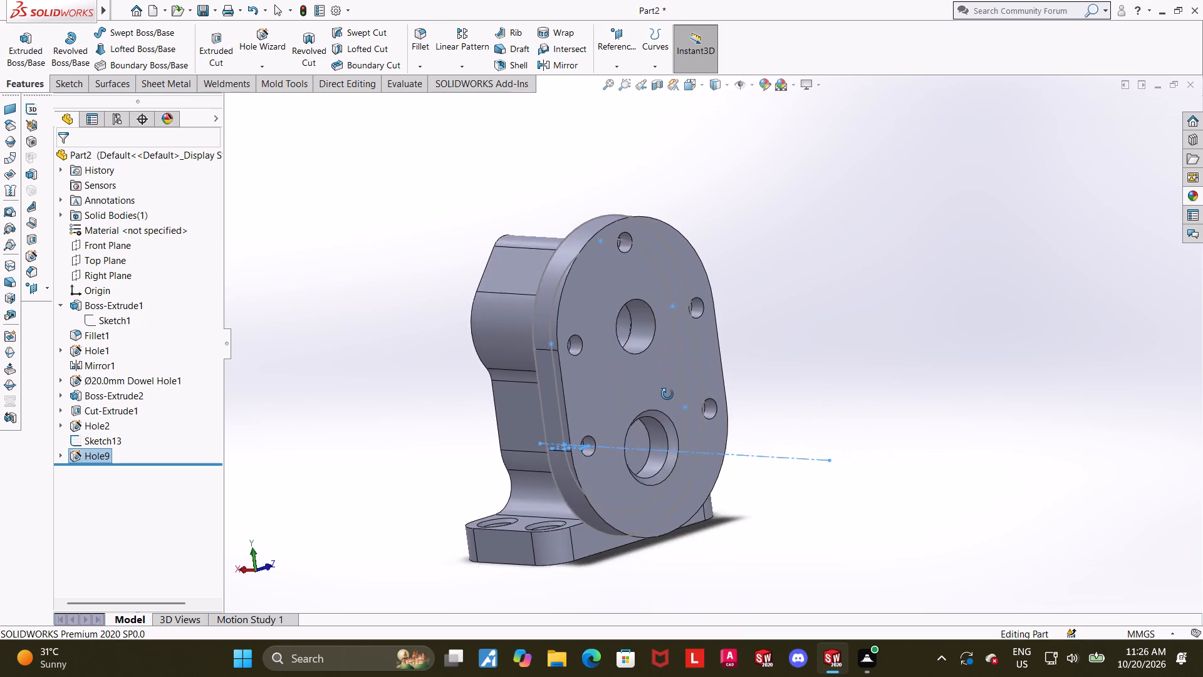
pyautogui.moveTo(667, 394); pyautogui.dragTo(614, 390, button='middle')
pyautogui.click(969, 439)
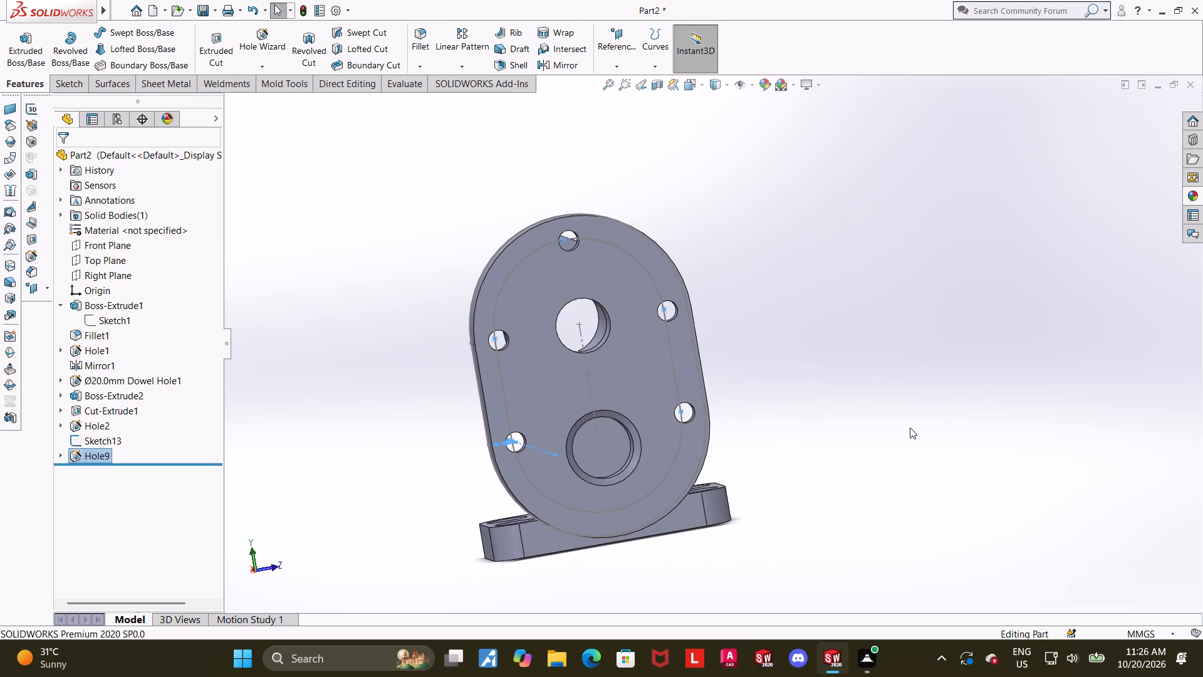
pyautogui.moveTo(898, 432); pyautogui.dragTo(875, 439, button='middle')
pyautogui.scroll(-4, 642, 484)
pyautogui.moveTo(585, 520); pyautogui.dragTo(601, 545, button='middle')
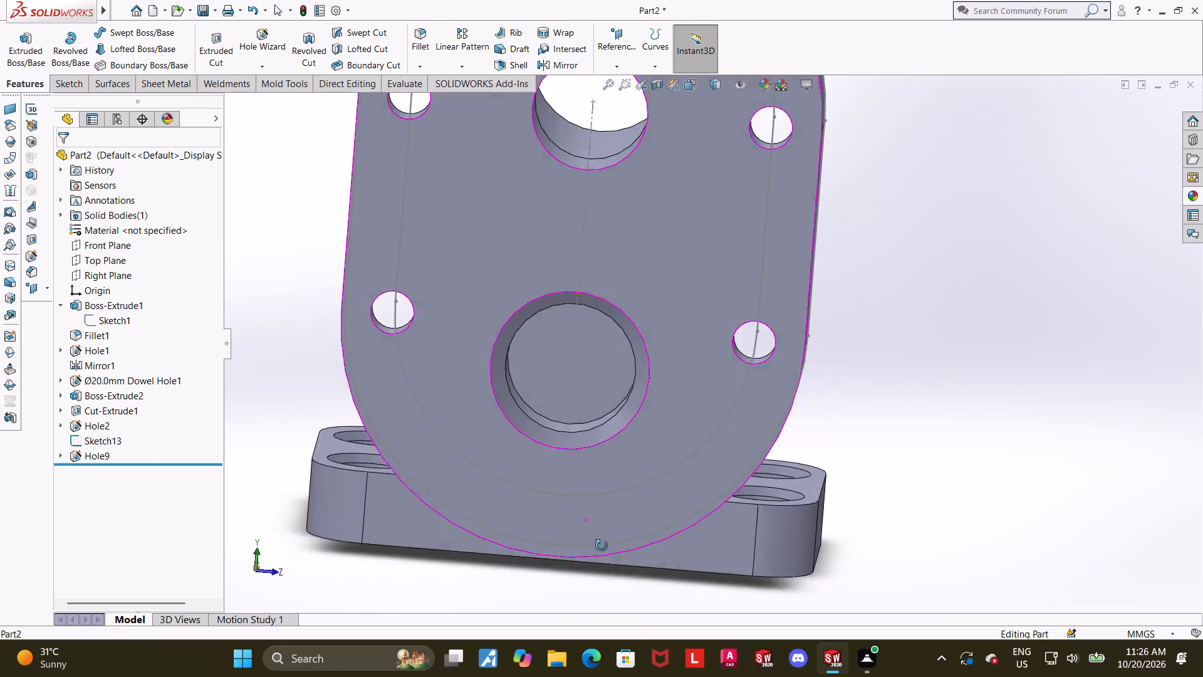
pyautogui.moveTo(601, 545); pyautogui.dragTo(608, 525, button='middle')
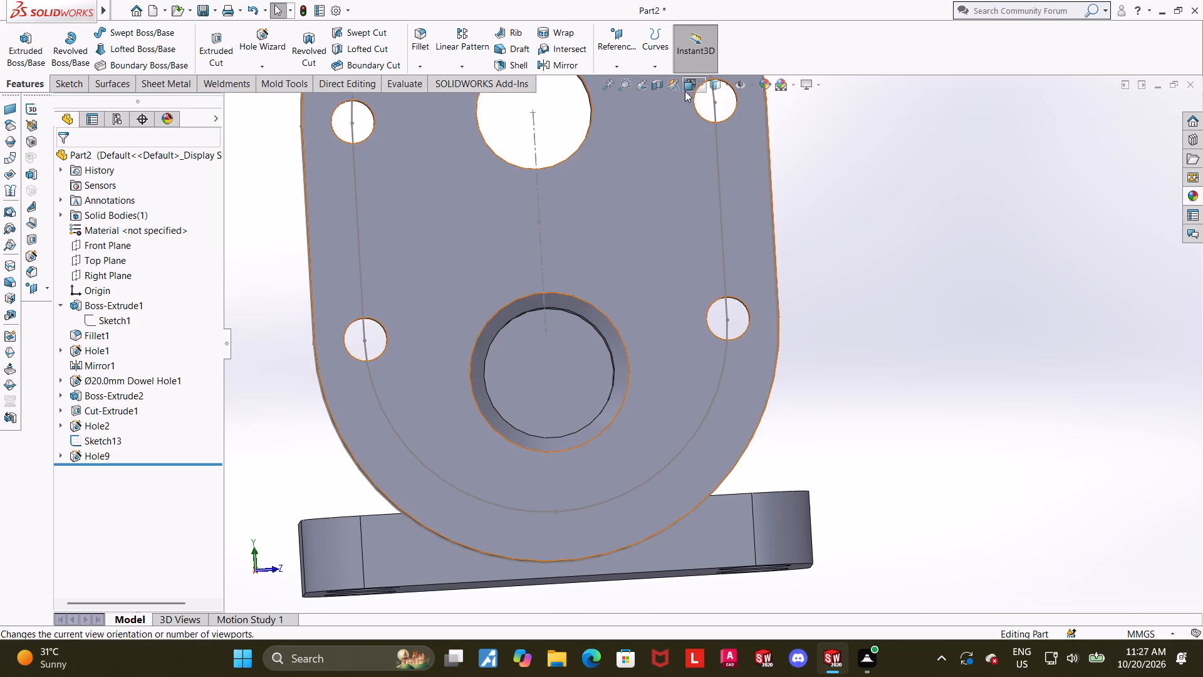
pyautogui.click(685, 90)
pyautogui.click(583, 480)
pyautogui.scroll(-3, 806, 556)
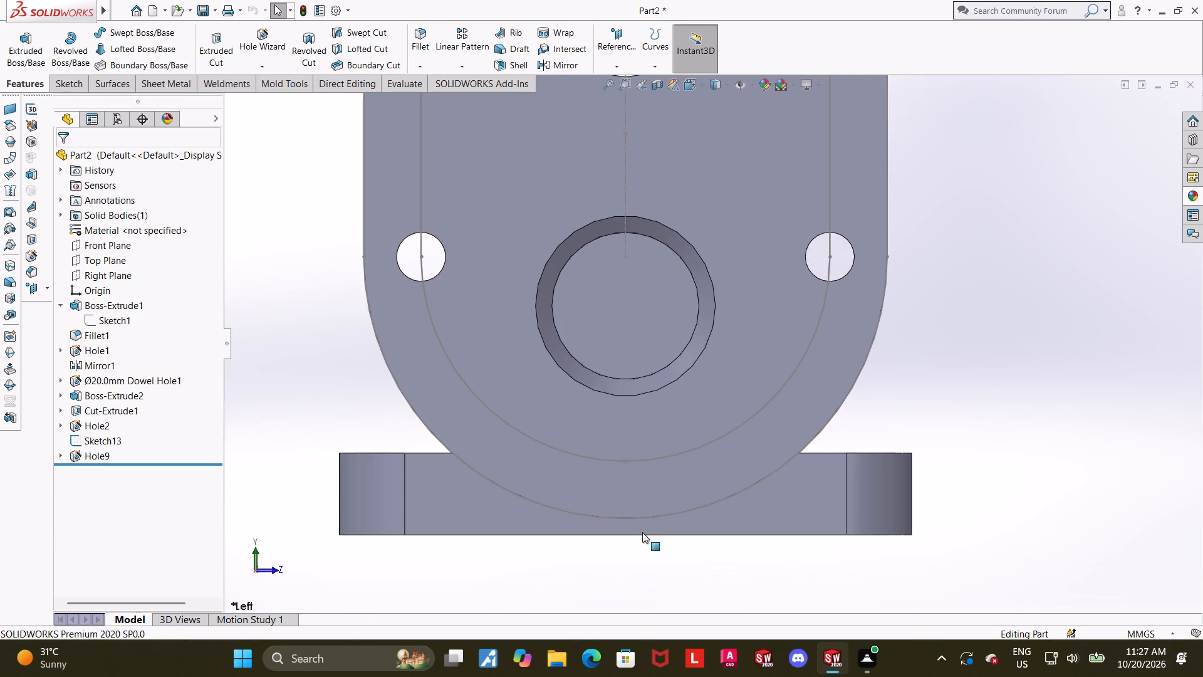
# Set up a simple legacy hole with a 6 mm diameter and an Up To Next end condition.
pyautogui.scroll(-2, 638, 495)
pyautogui.click(268, 50)
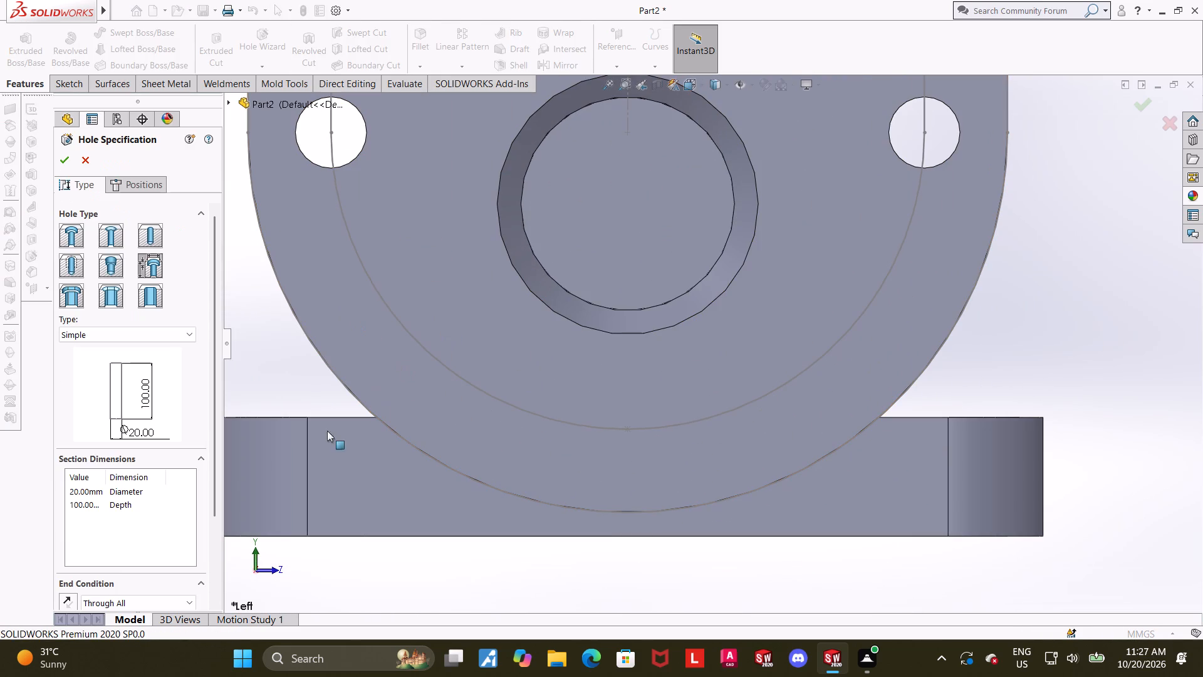
pyautogui.doubleClick(92, 492)
pyautogui.press('6')
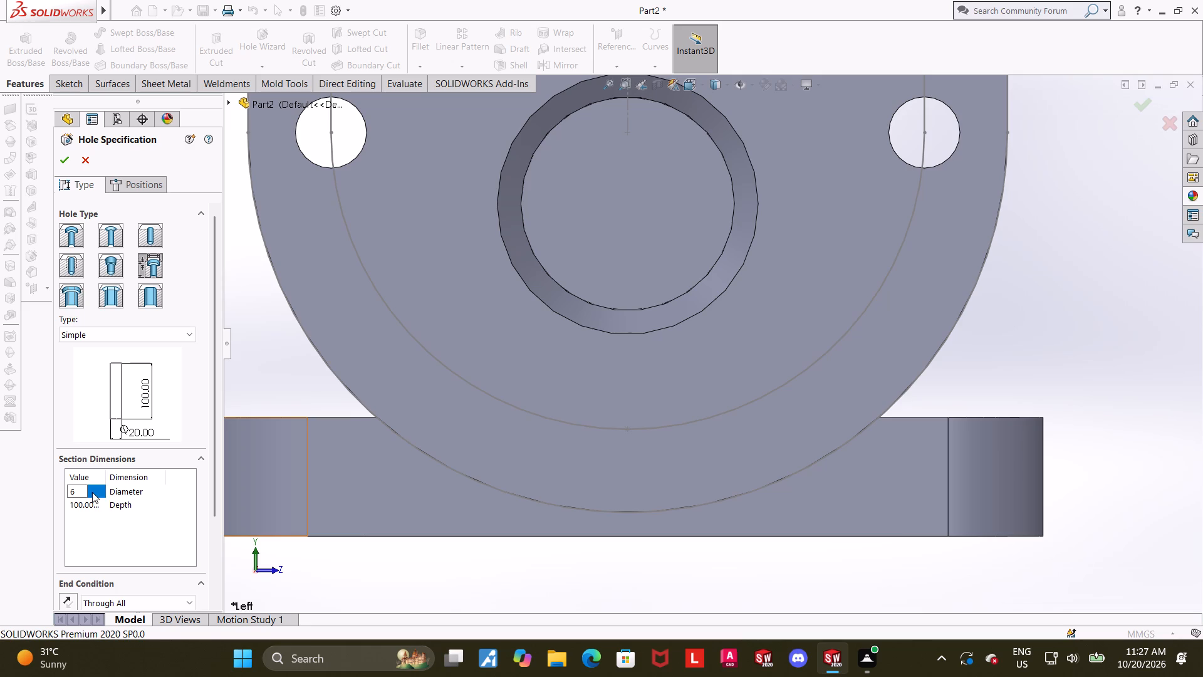
pyautogui.press('Return')
pyautogui.click(124, 604)
pyautogui.click(123, 640)
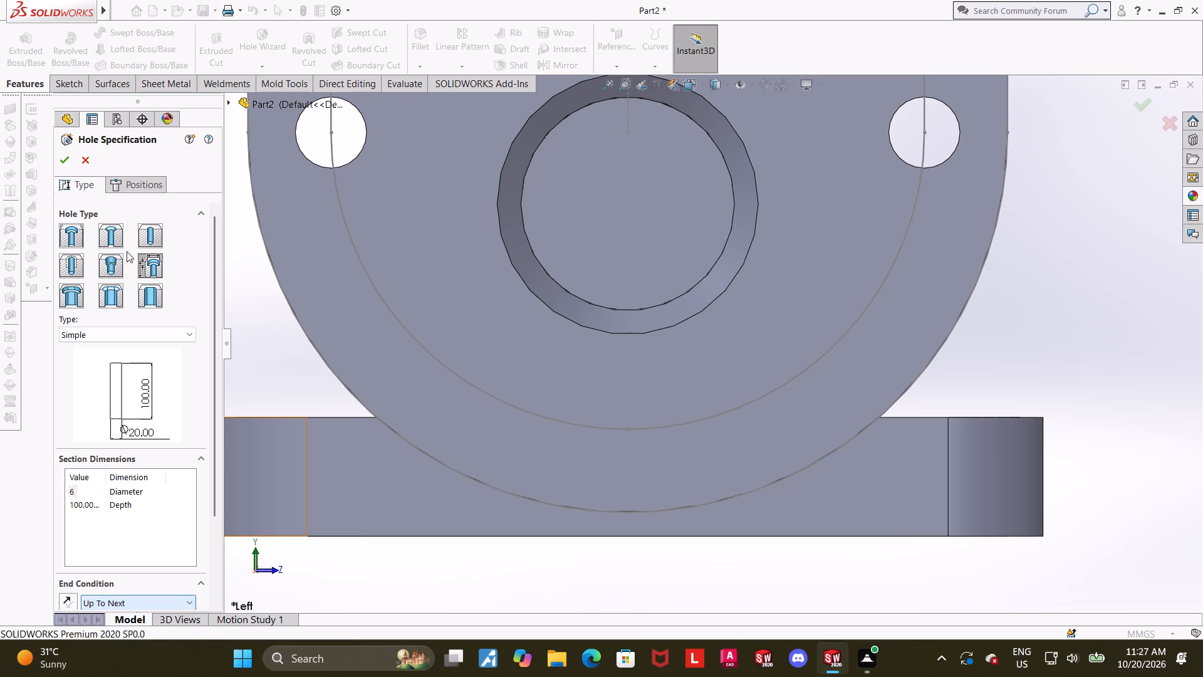
# Using a 3D sketch, place the hole at the bottom of the slot profile's lower arc and complete the feature.
pyautogui.click(123, 176)
pyautogui.click(135, 320)
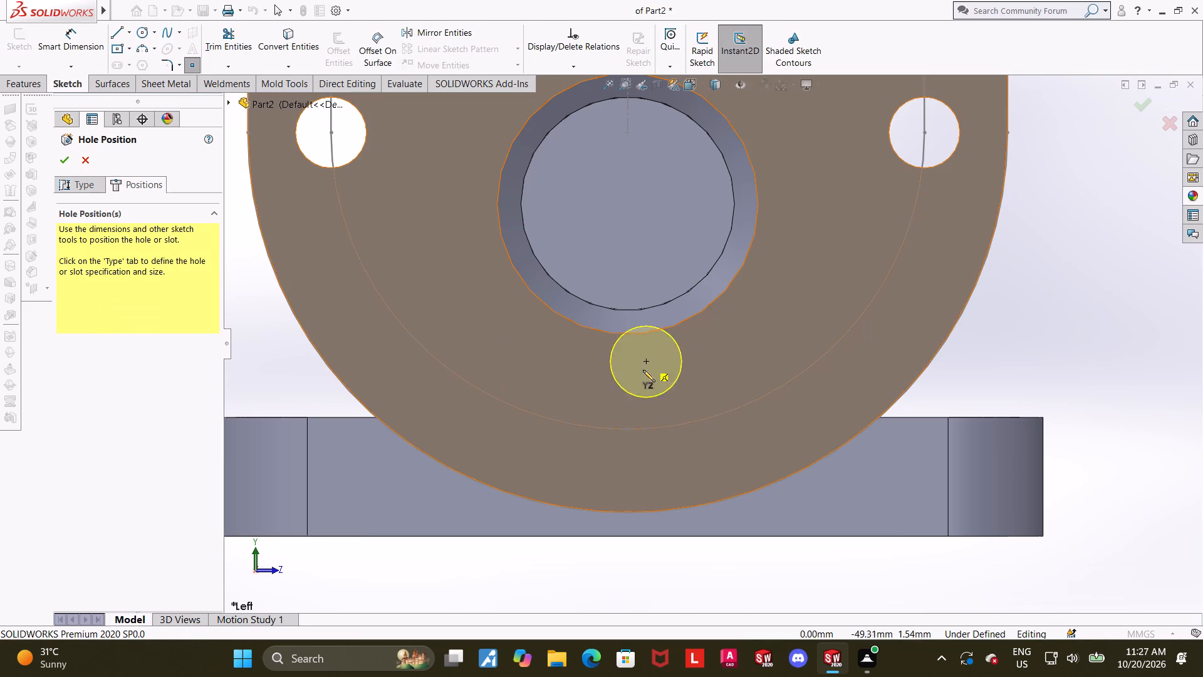
pyautogui.click(628, 429)
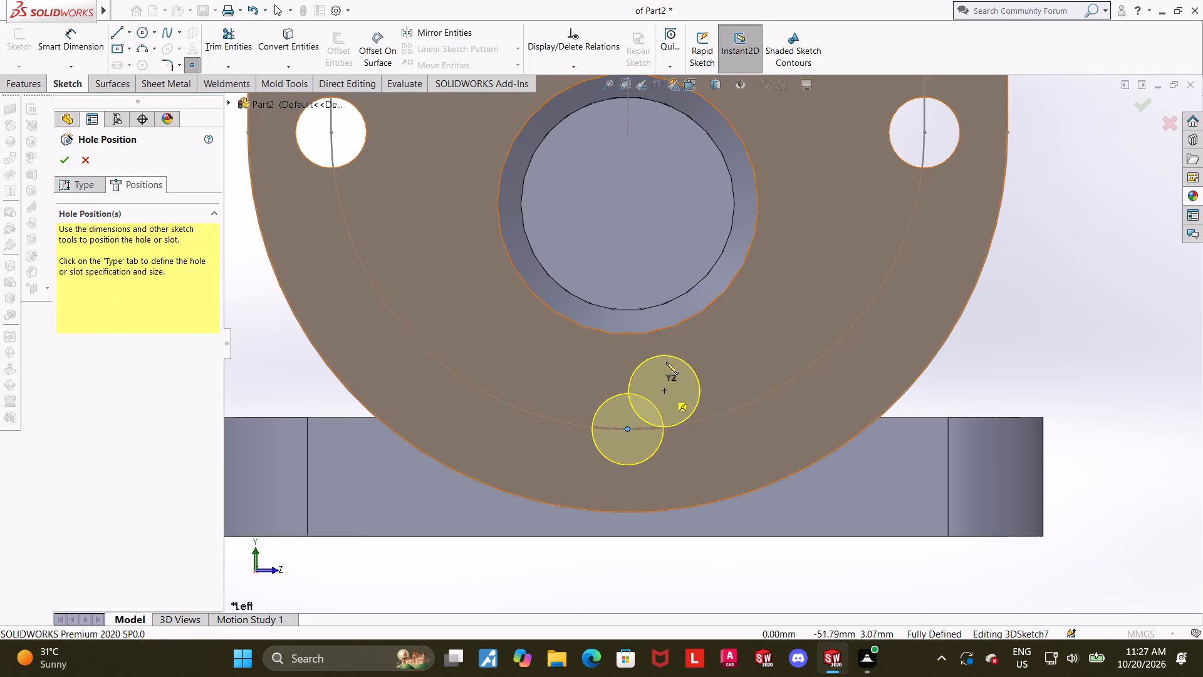
pyautogui.moveTo(648, 314); pyautogui.dragTo(772, 337, button='middle')
pyautogui.scroll(3, 772, 337)
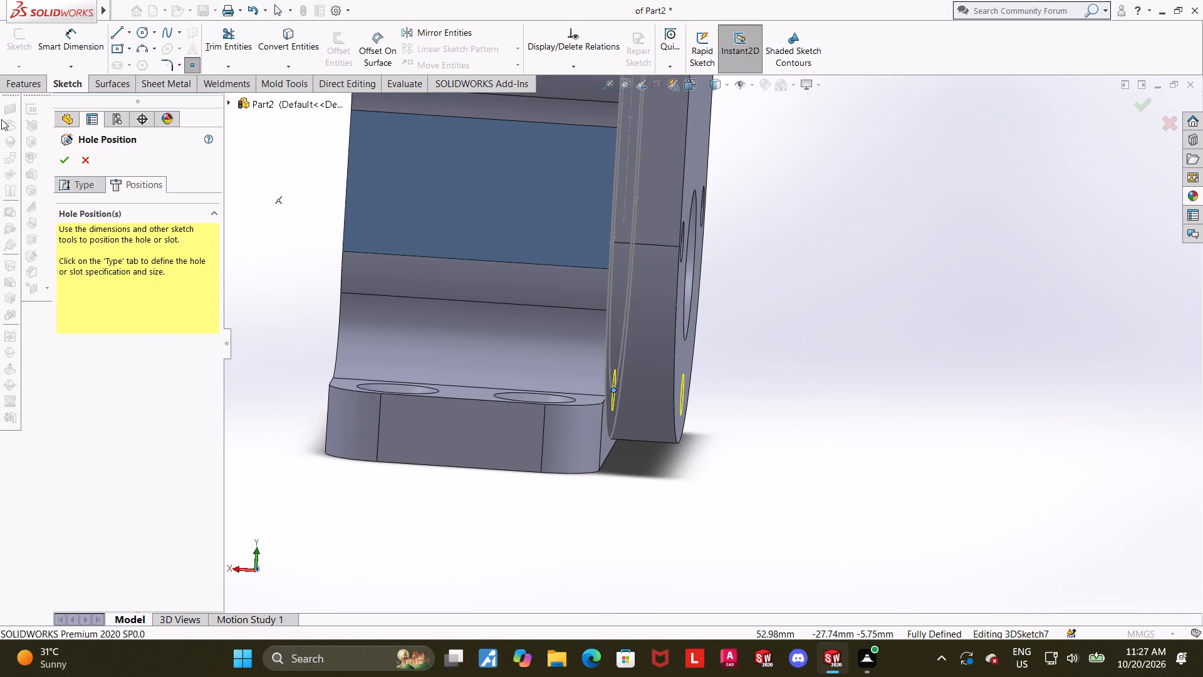
pyautogui.click(63, 159)
pyautogui.click(826, 360)
pyautogui.moveTo(810, 354); pyautogui.dragTo(734, 333, button='middle')
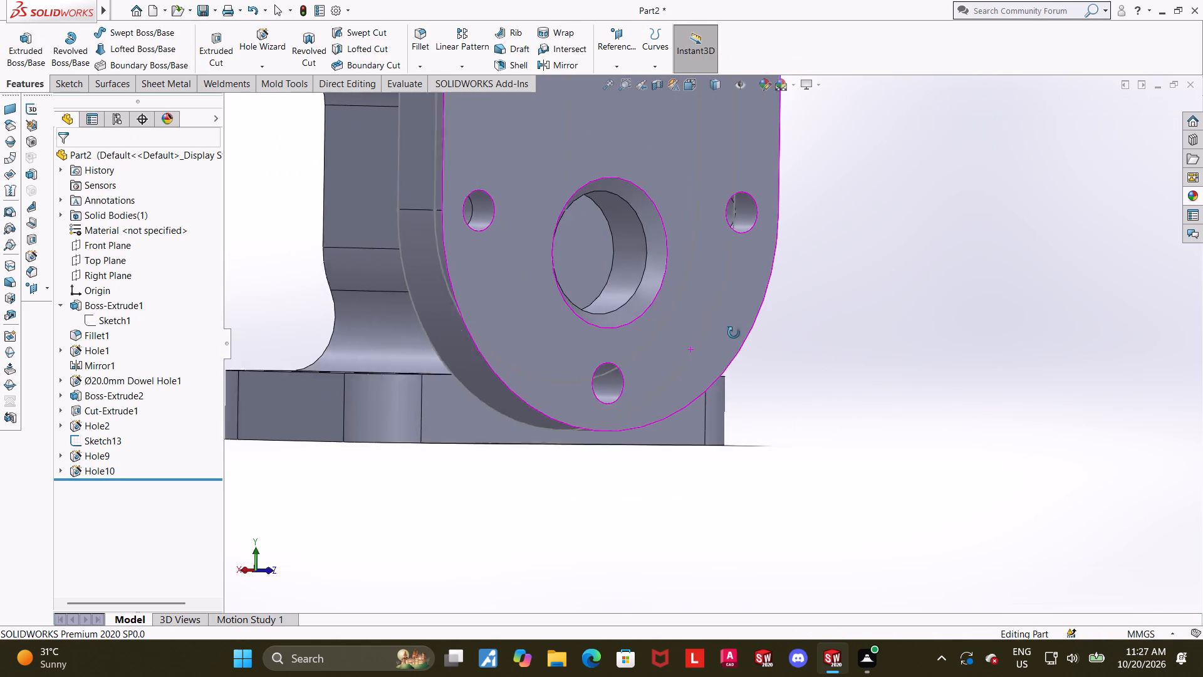
pyautogui.moveTo(734, 333); pyautogui.dragTo(707, 340, button='middle')
# Hide the slot profile sketch on the flange.
pyautogui.click(85, 438)
pyautogui.click(100, 419)
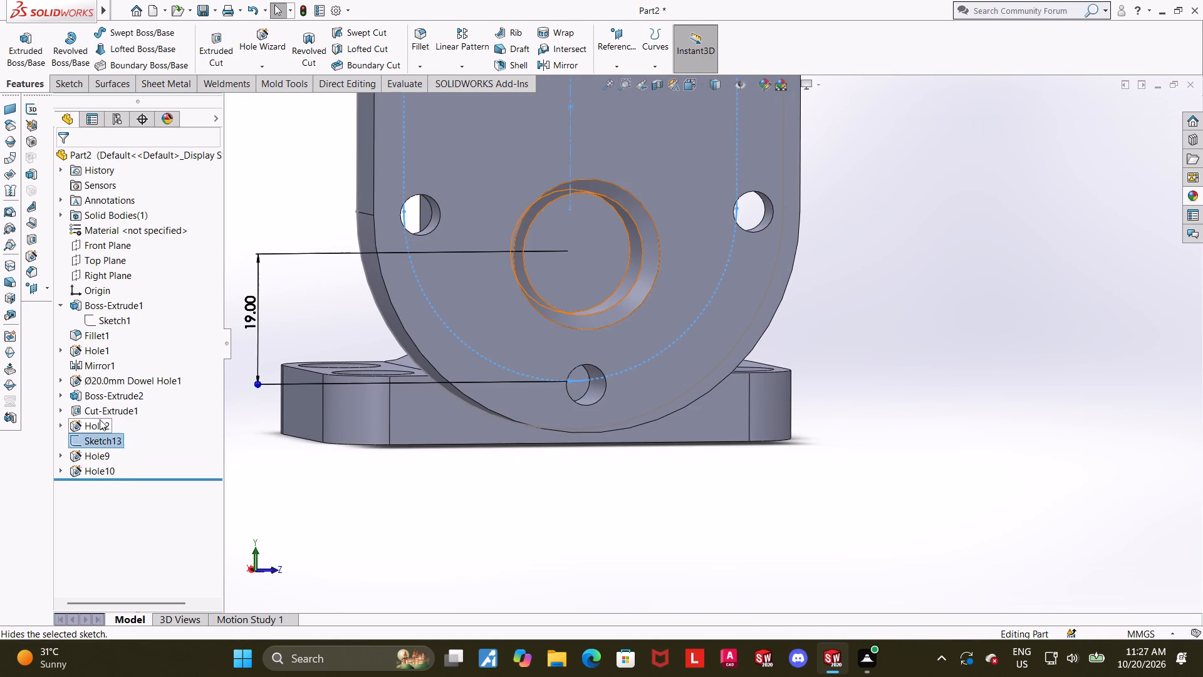
# Examine the flange holes and the whole part from the front and back for sketch lines still showing.
pyautogui.scroll(4, 672, 451)
pyautogui.middleClick(685, 453)
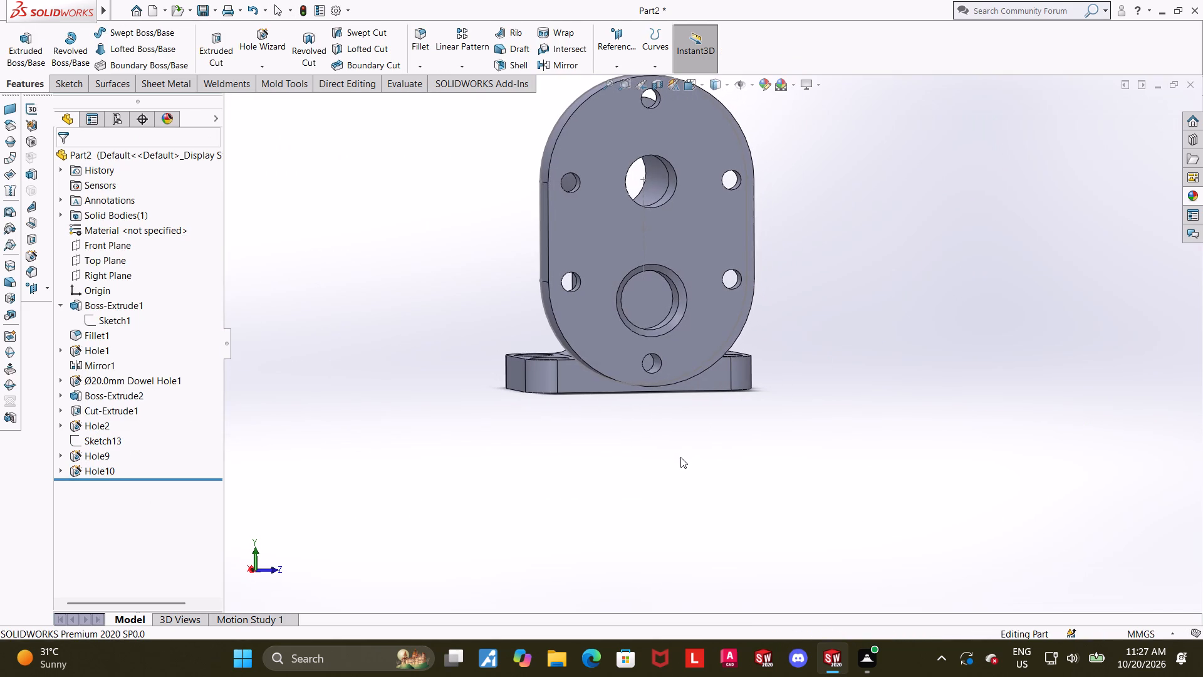
pyautogui.scroll(1, 672, 458)
pyautogui.moveTo(675, 459); pyautogui.dragTo(841, 532, button='middle')
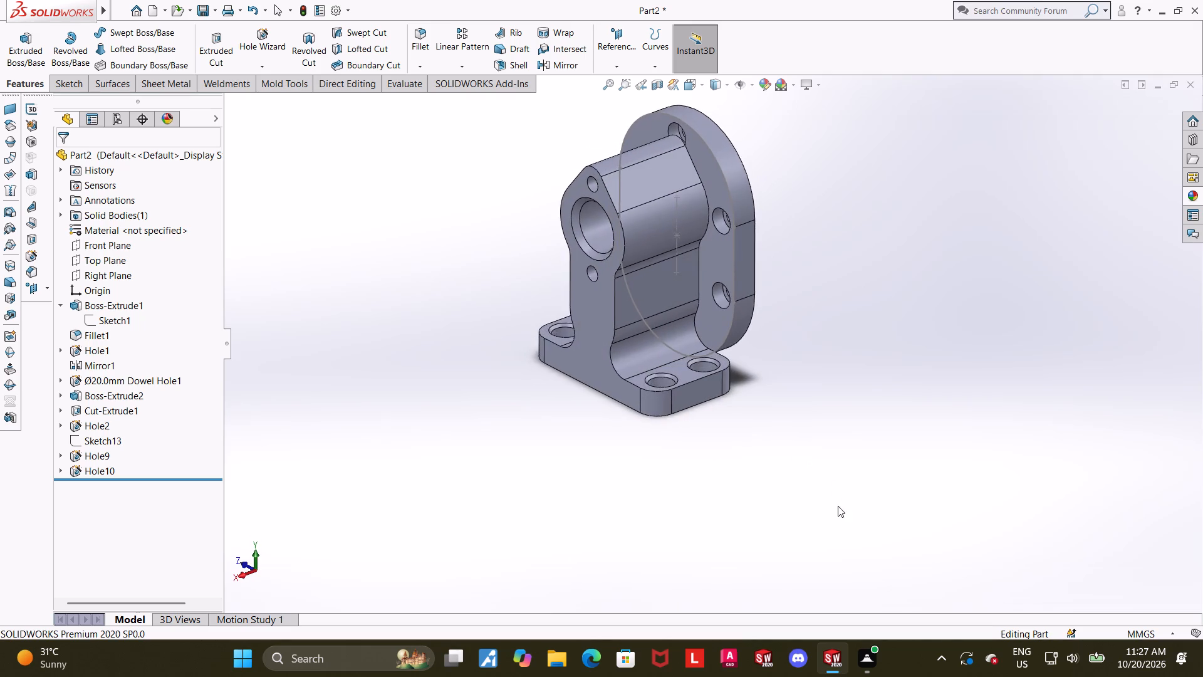
pyautogui.scroll(4, 763, 392)
pyautogui.scroll(-5, 758, 248)
pyautogui.moveTo(626, 540); pyautogui.dragTo(652, 535, button='middle')
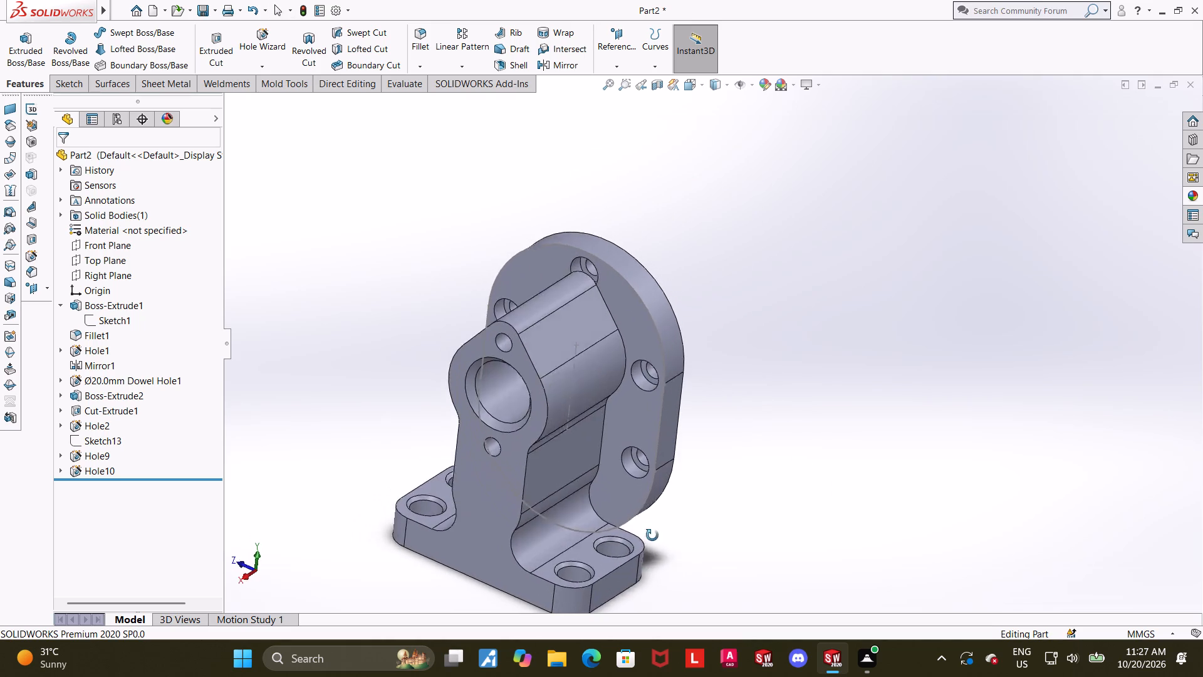
pyautogui.moveTo(652, 535); pyautogui.dragTo(655, 526, button='middle')
# Check the slot profile sketch and the sketches under Hole2 and Boss-Extrude1 to identify the outline still showing.
pyautogui.click(100, 436)
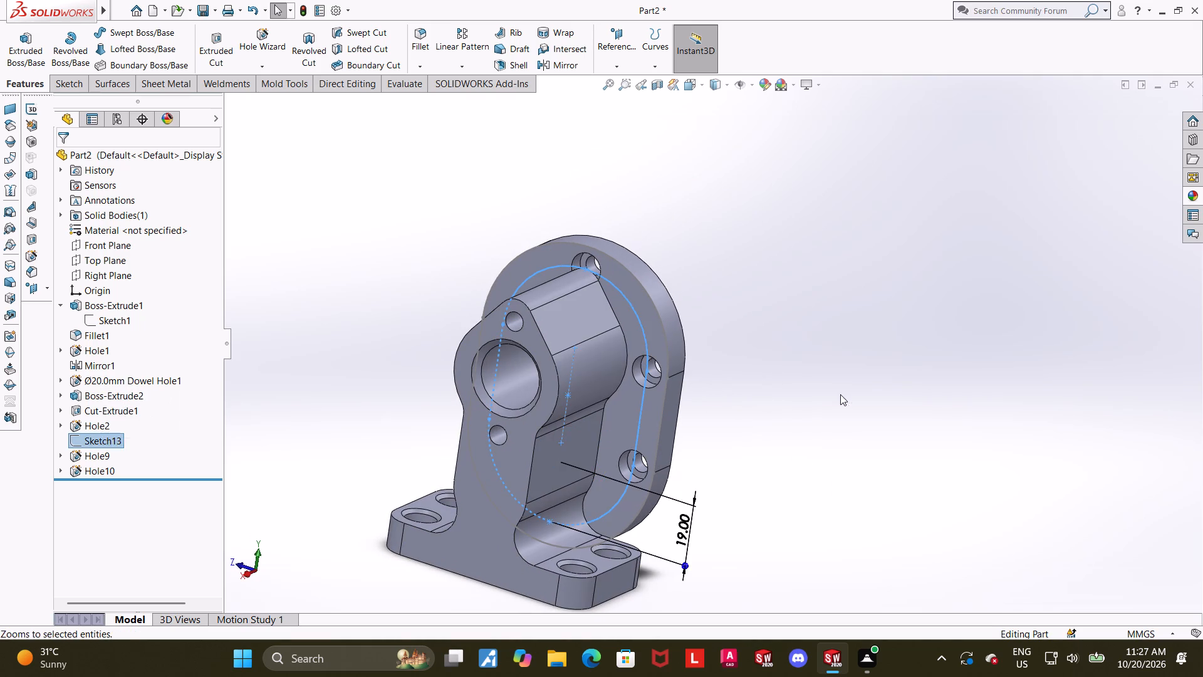
pyautogui.click(890, 389)
pyautogui.moveTo(864, 394); pyautogui.dragTo(850, 397, button='middle')
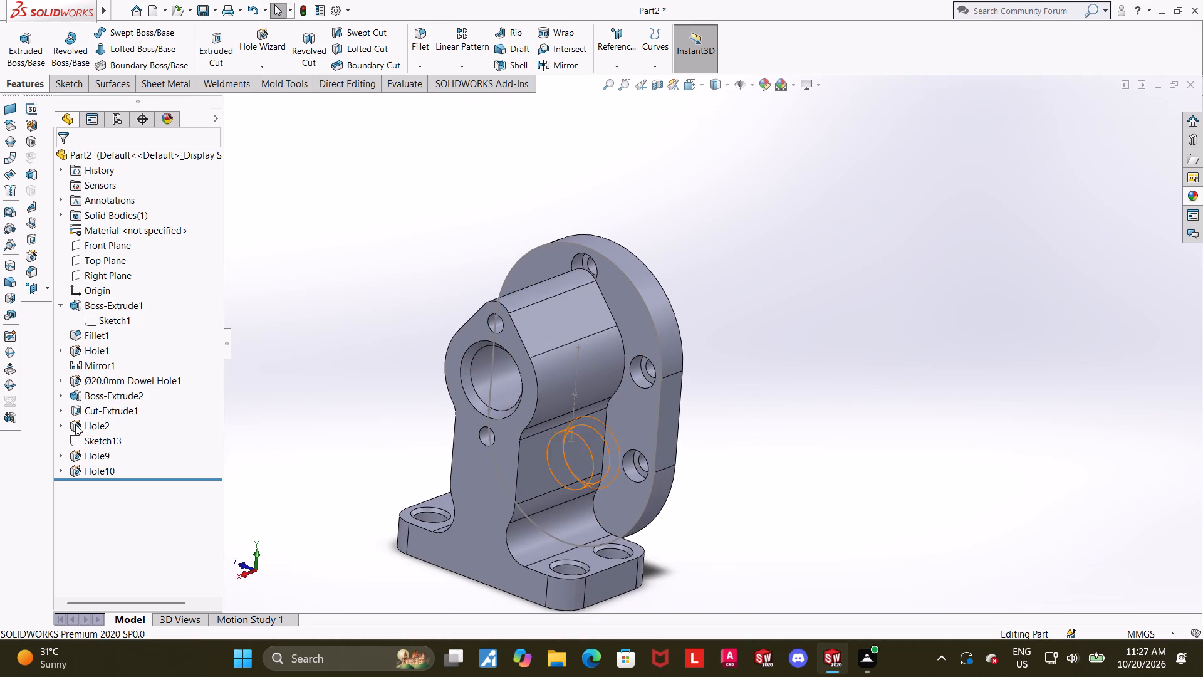
pyautogui.click(61, 426)
pyautogui.click(91, 452)
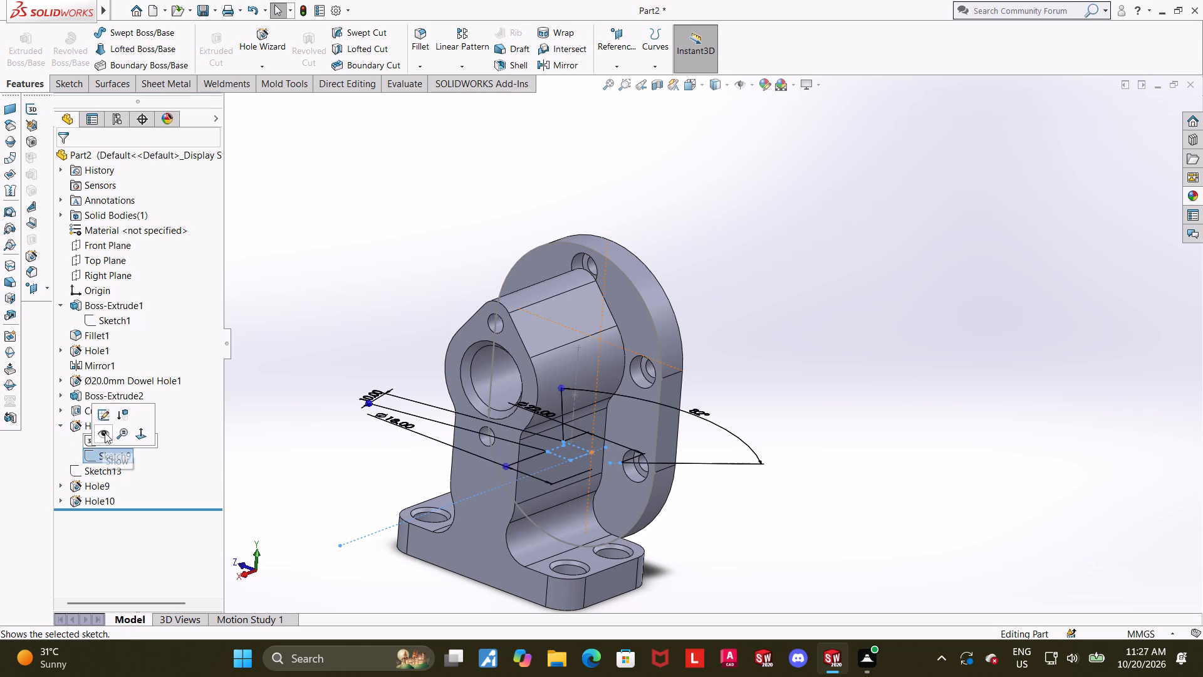
pyautogui.click(211, 453)
pyautogui.click(127, 437)
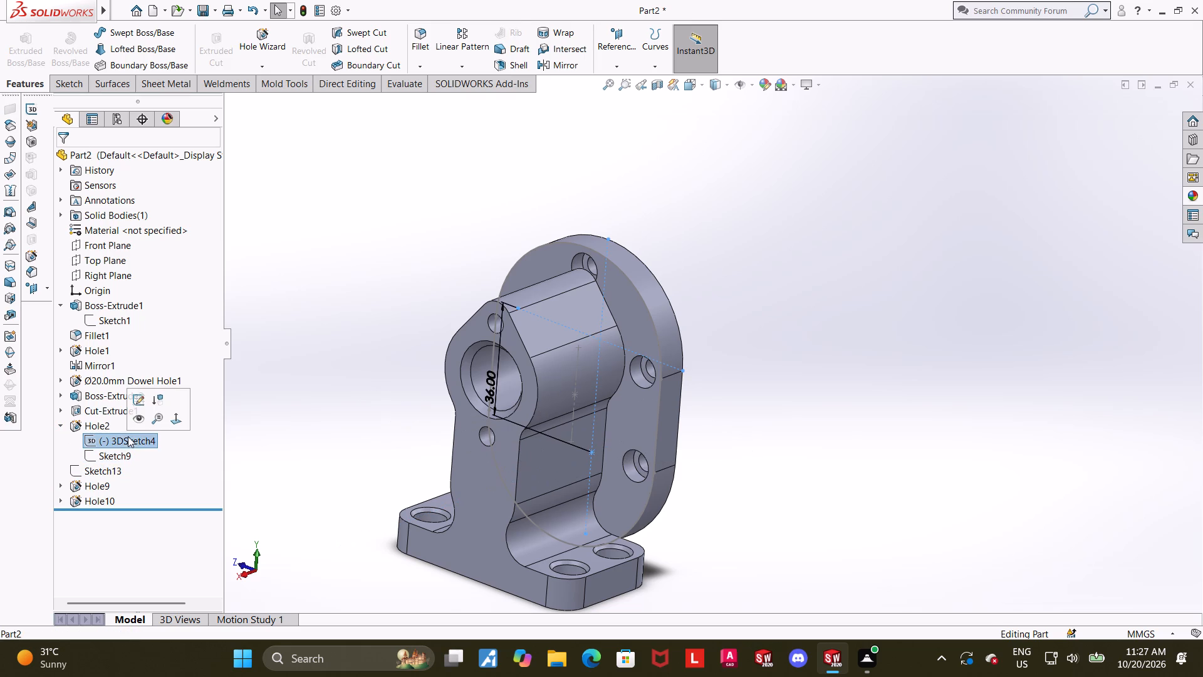
pyautogui.click(61, 422)
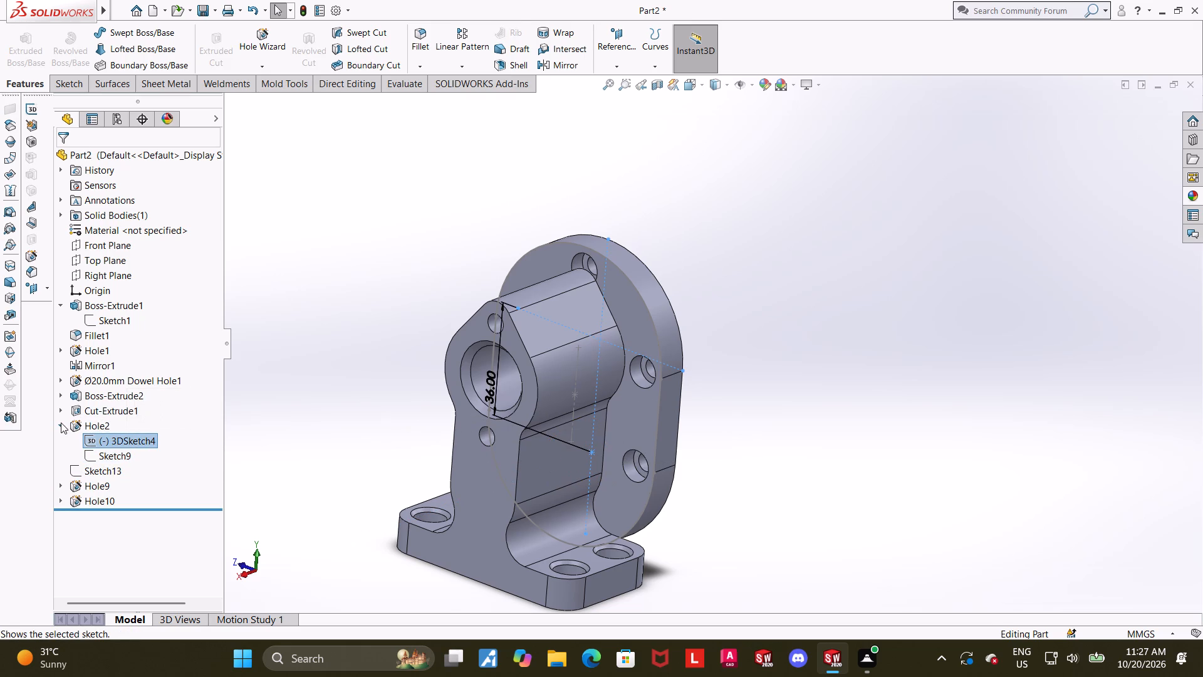
pyautogui.click(88, 324)
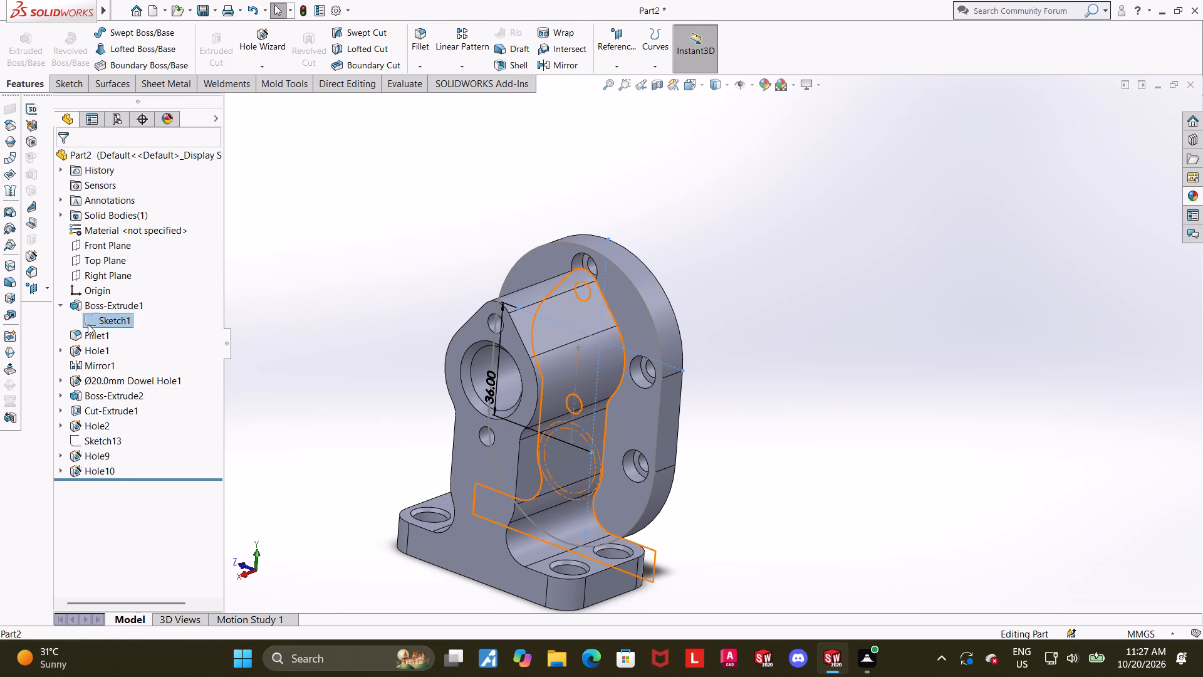
pyautogui.click(296, 391)
pyautogui.click(58, 305)
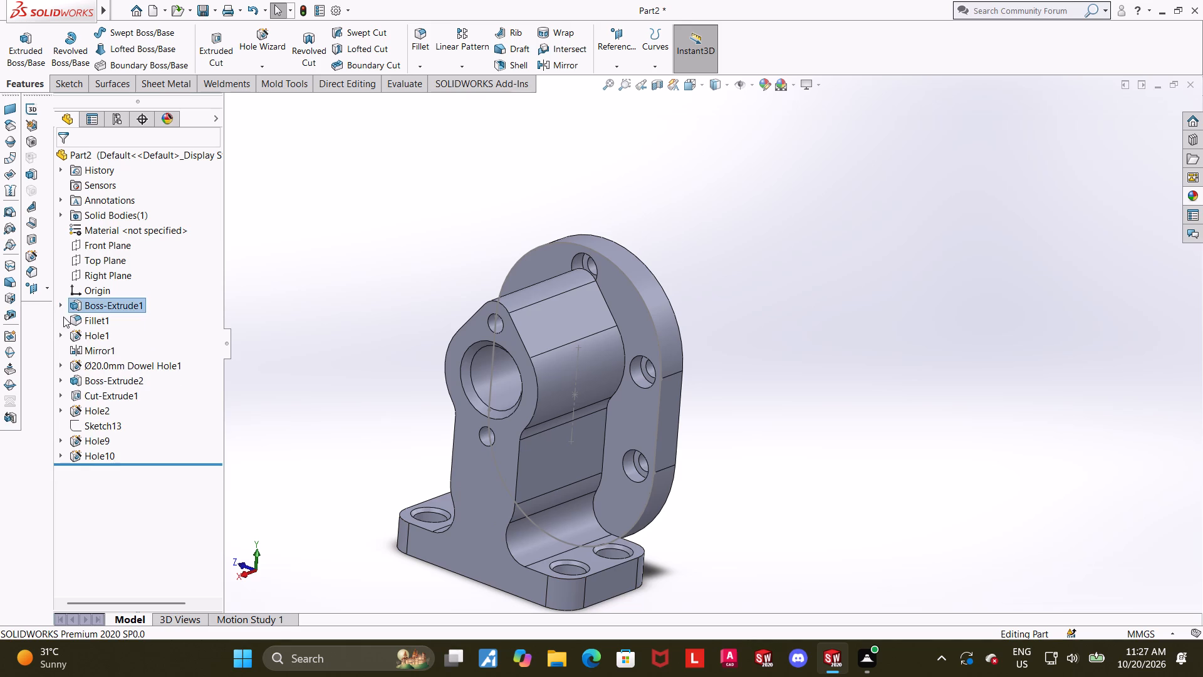
pyautogui.moveTo(668, 451); pyautogui.dragTo(652, 456, button='middle')
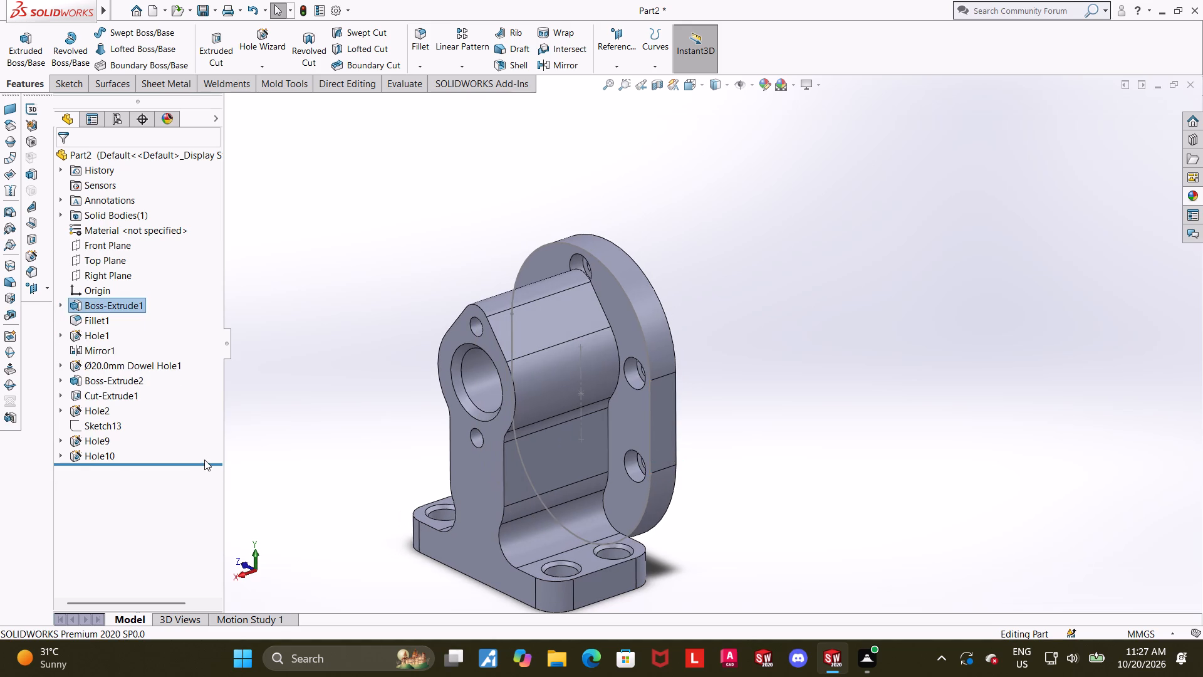
# Hide Sketch4, the flange outline sketch under Boss-Extrude2.
pyautogui.click(83, 380)
pyautogui.click(65, 377)
pyautogui.click(91, 397)
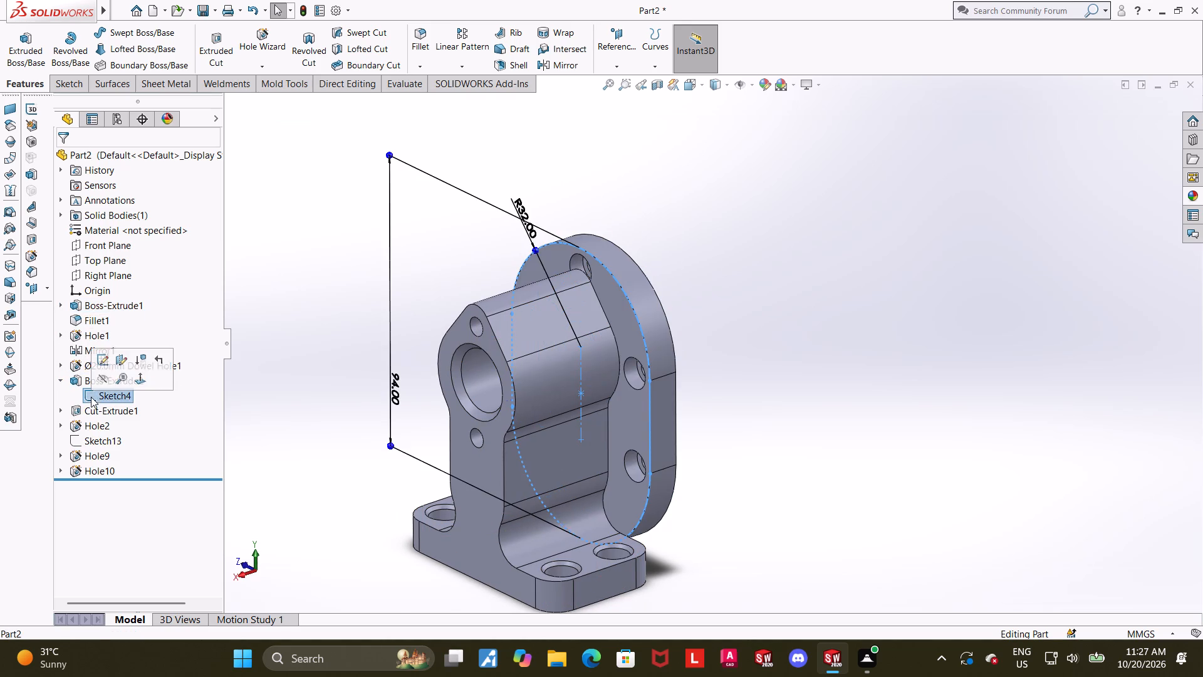
pyautogui.click(107, 380)
pyautogui.click(65, 378)
pyautogui.click(689, 440)
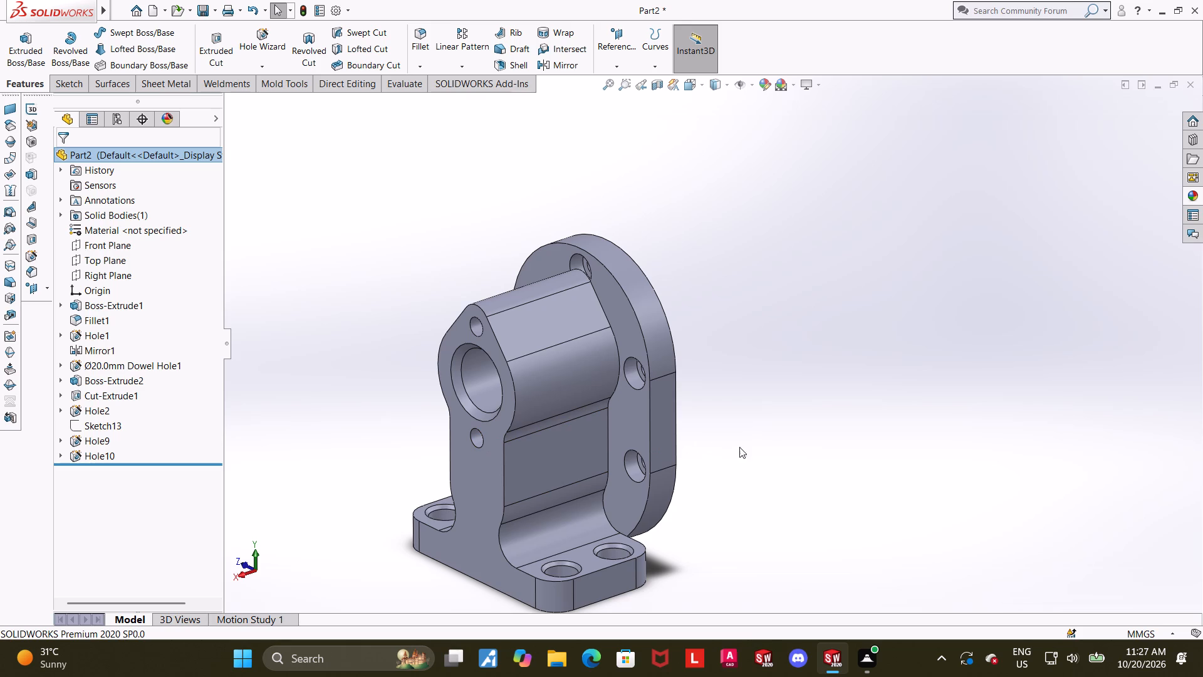
# Inspect the whole part from both sides, checking the bores, base and the holes around the flange.
pyautogui.scroll(2, 801, 448)
pyautogui.moveTo(717, 437); pyautogui.dragTo(671, 398, button='middle')
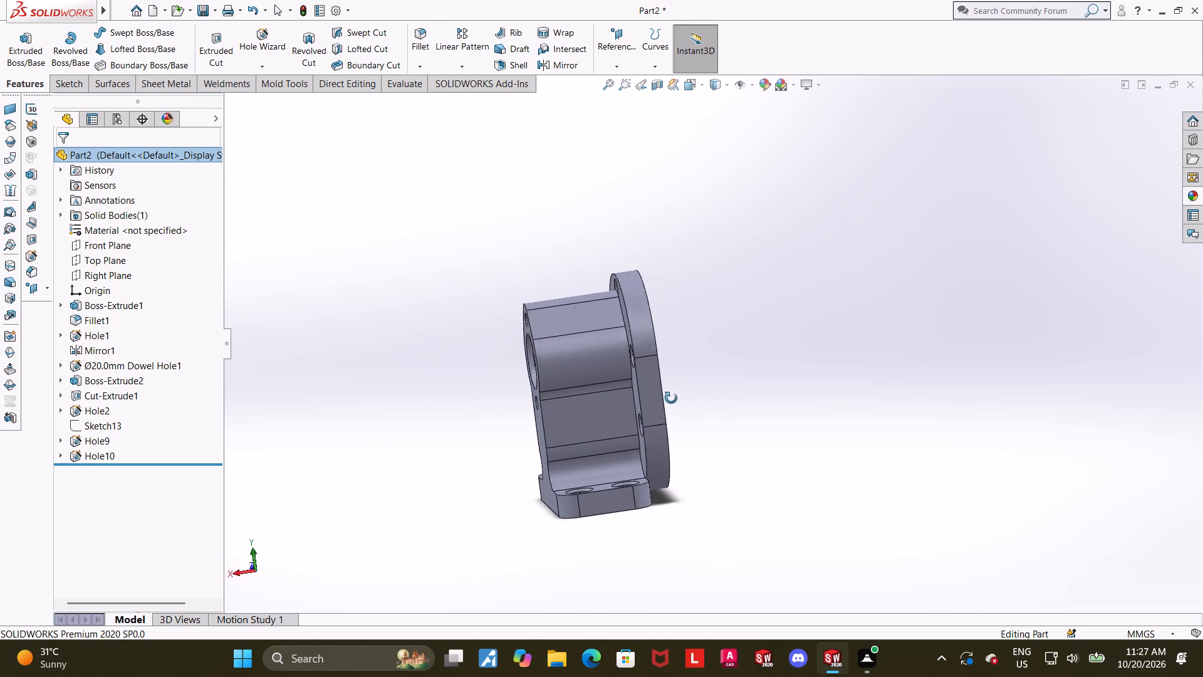
pyautogui.moveTo(671, 398); pyautogui.dragTo(723, 431, button='middle')
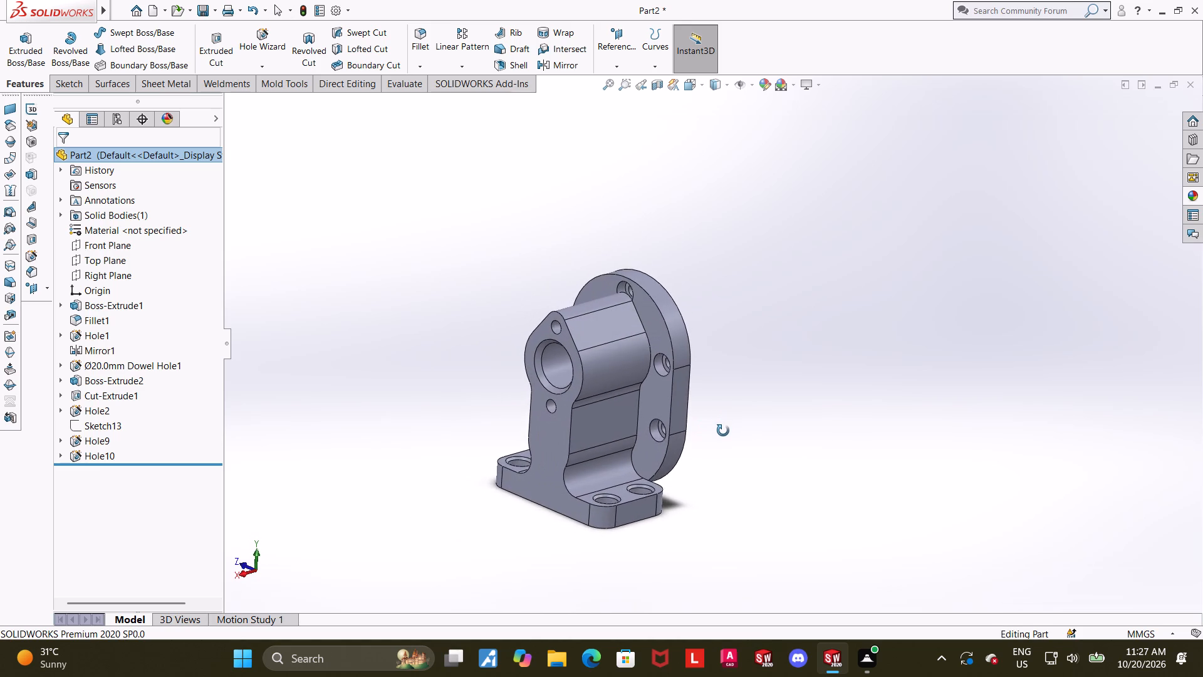
pyautogui.moveTo(723, 431); pyautogui.dragTo(715, 418, button='middle')
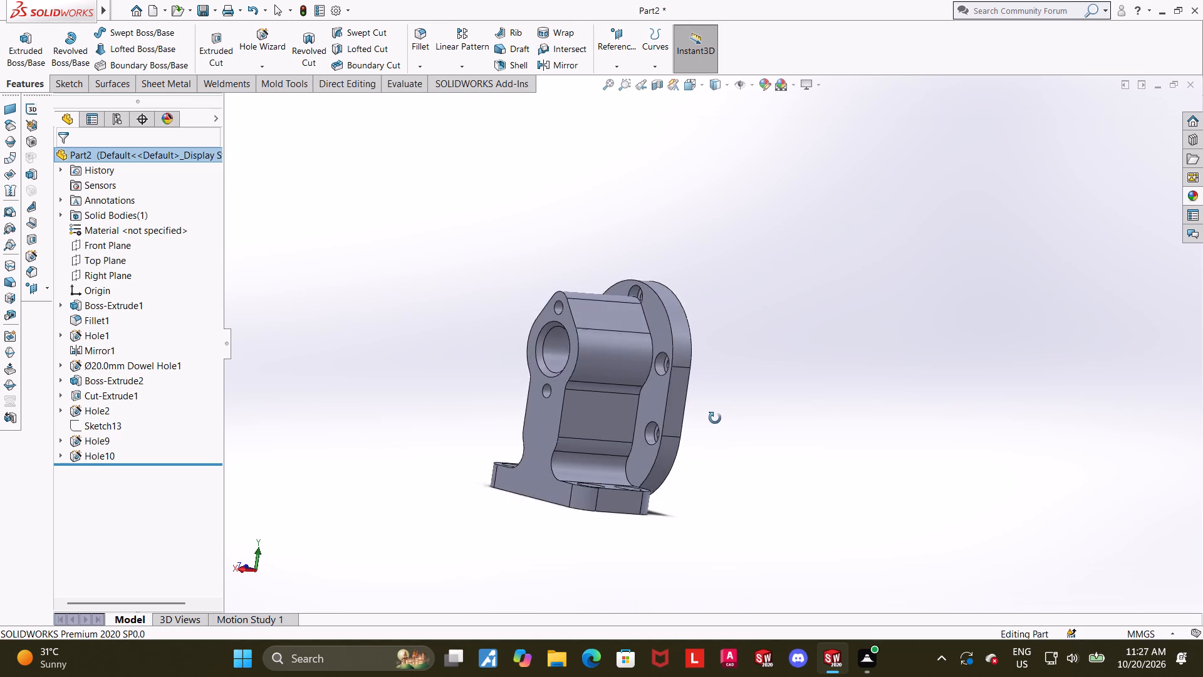
pyautogui.moveTo(715, 418); pyautogui.dragTo(799, 443, button='middle')
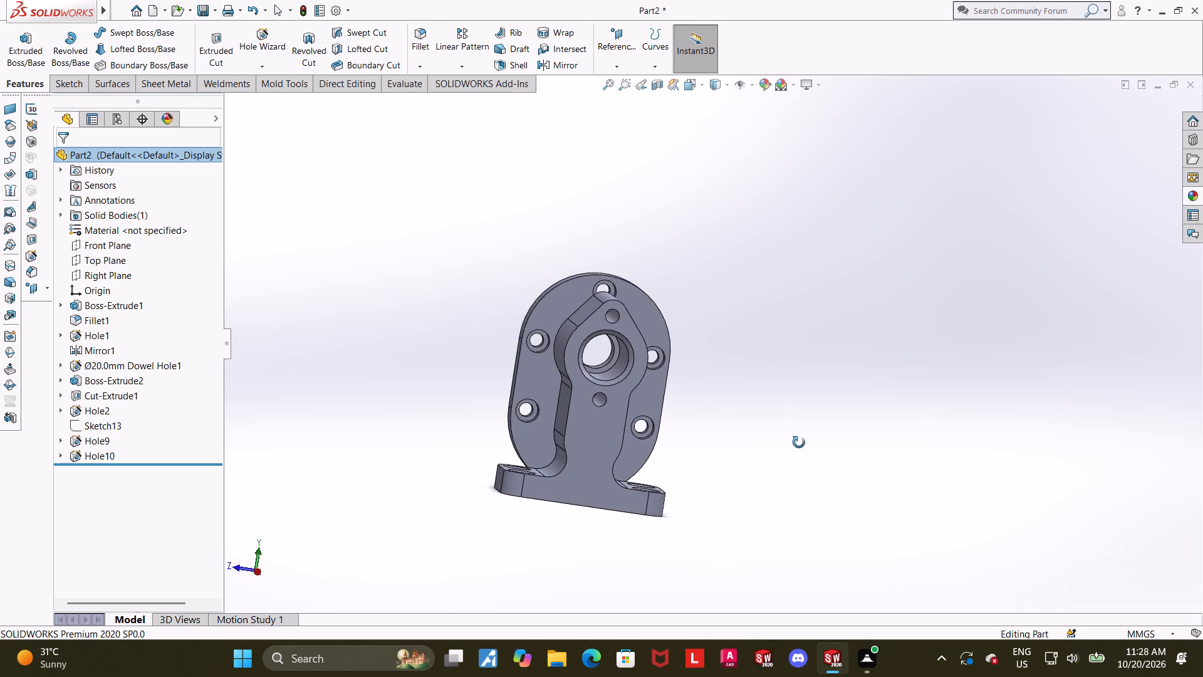
pyautogui.moveTo(799, 443); pyautogui.dragTo(763, 447, button='middle')
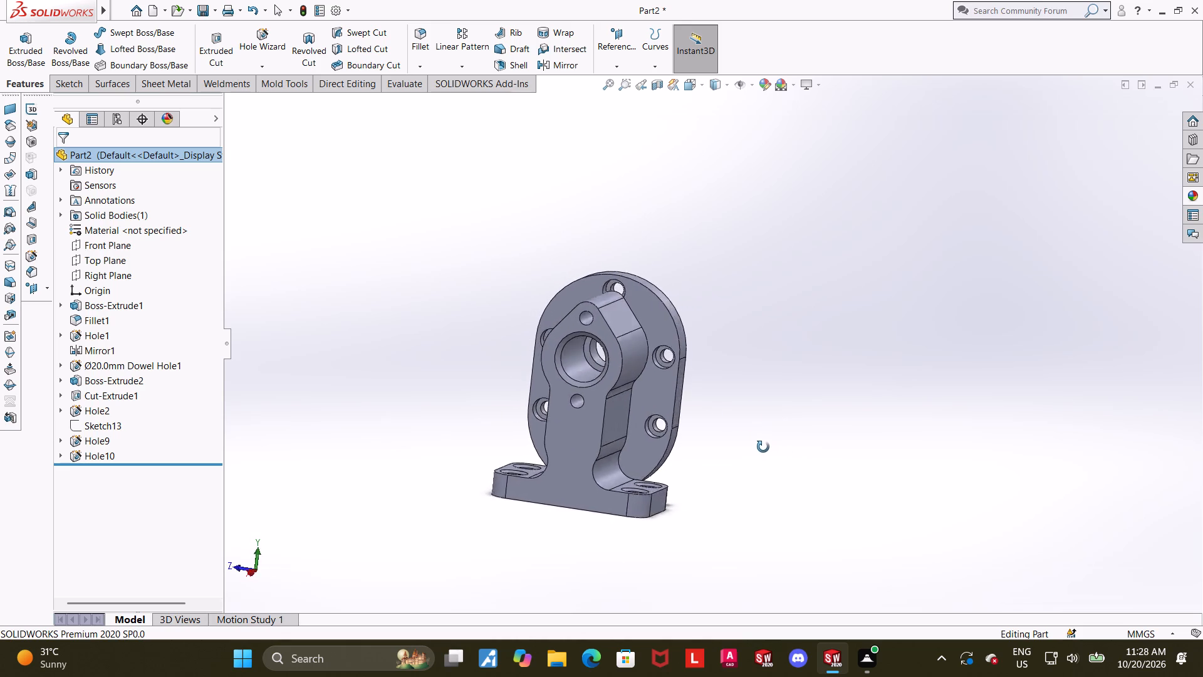
pyautogui.moveTo(763, 447); pyautogui.dragTo(561, 428, button='middle')
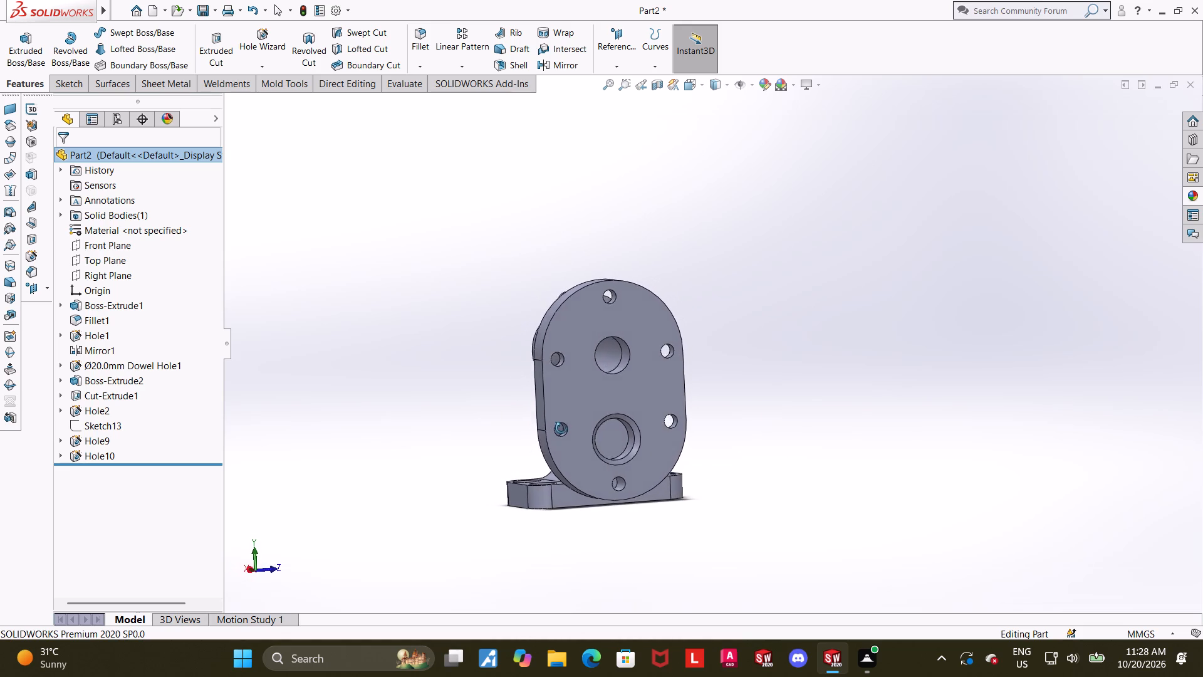
pyautogui.moveTo(561, 428); pyautogui.dragTo(746, 441, button='middle')
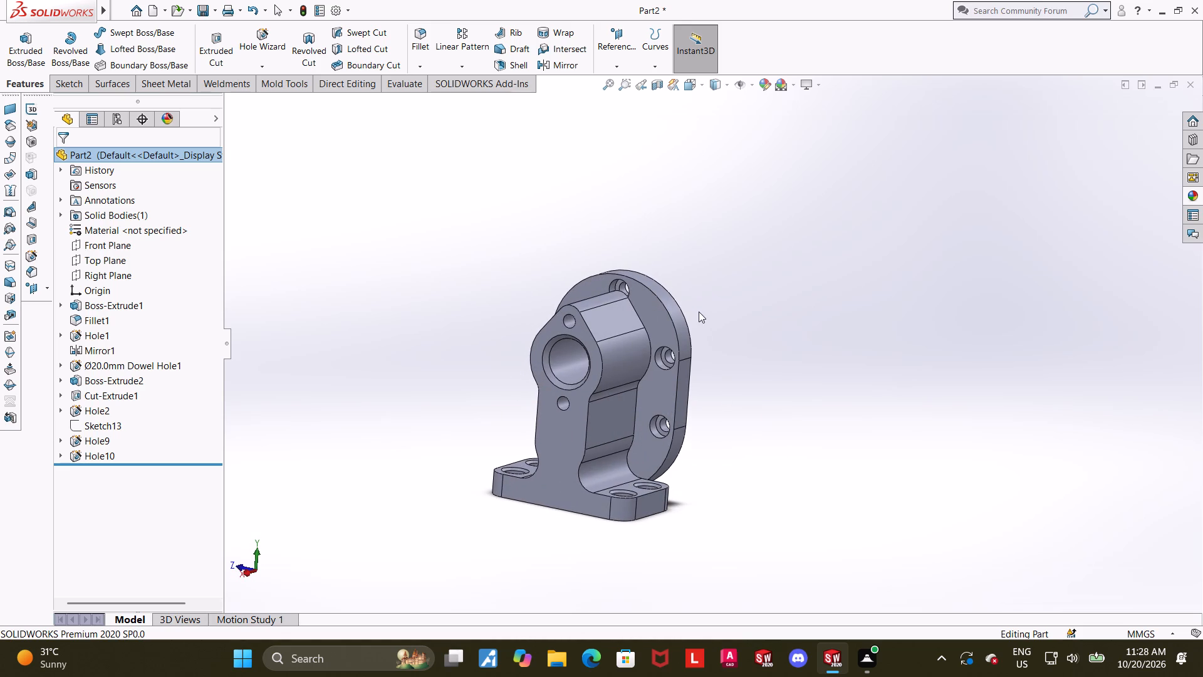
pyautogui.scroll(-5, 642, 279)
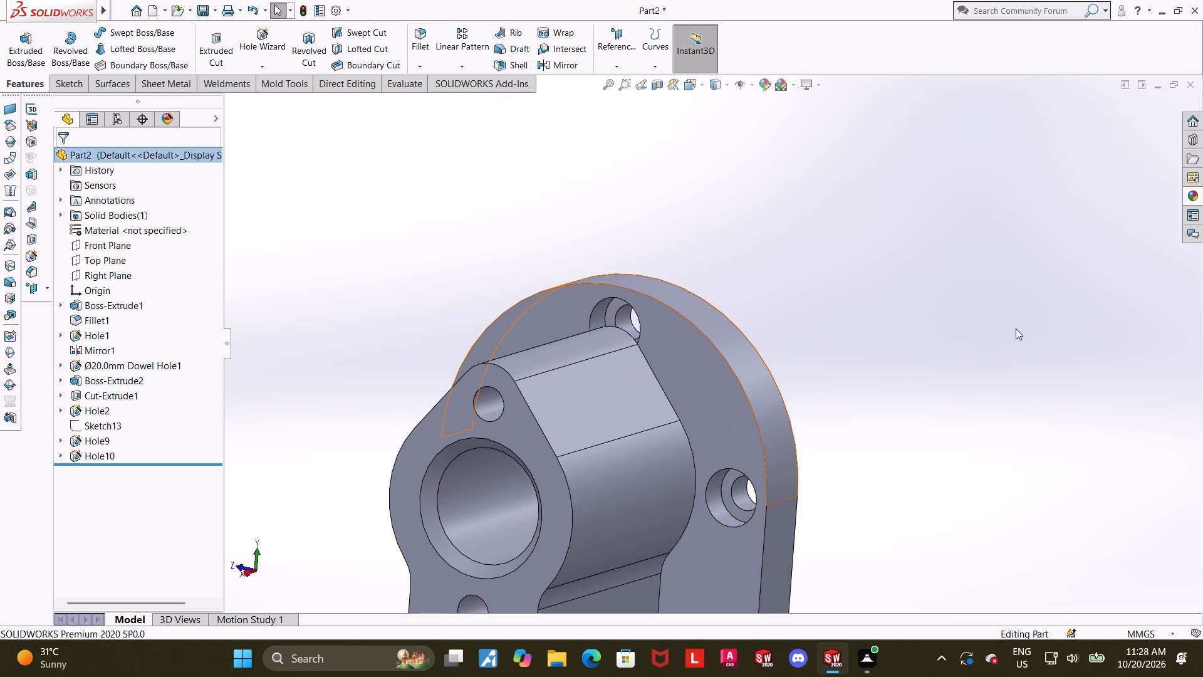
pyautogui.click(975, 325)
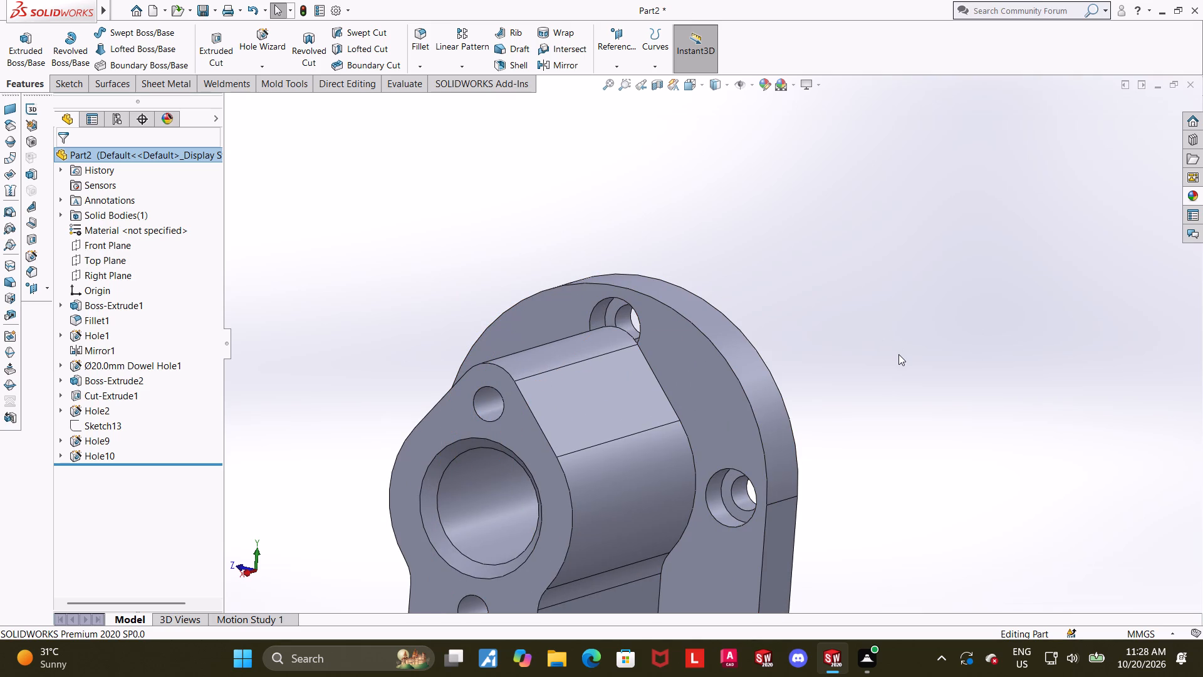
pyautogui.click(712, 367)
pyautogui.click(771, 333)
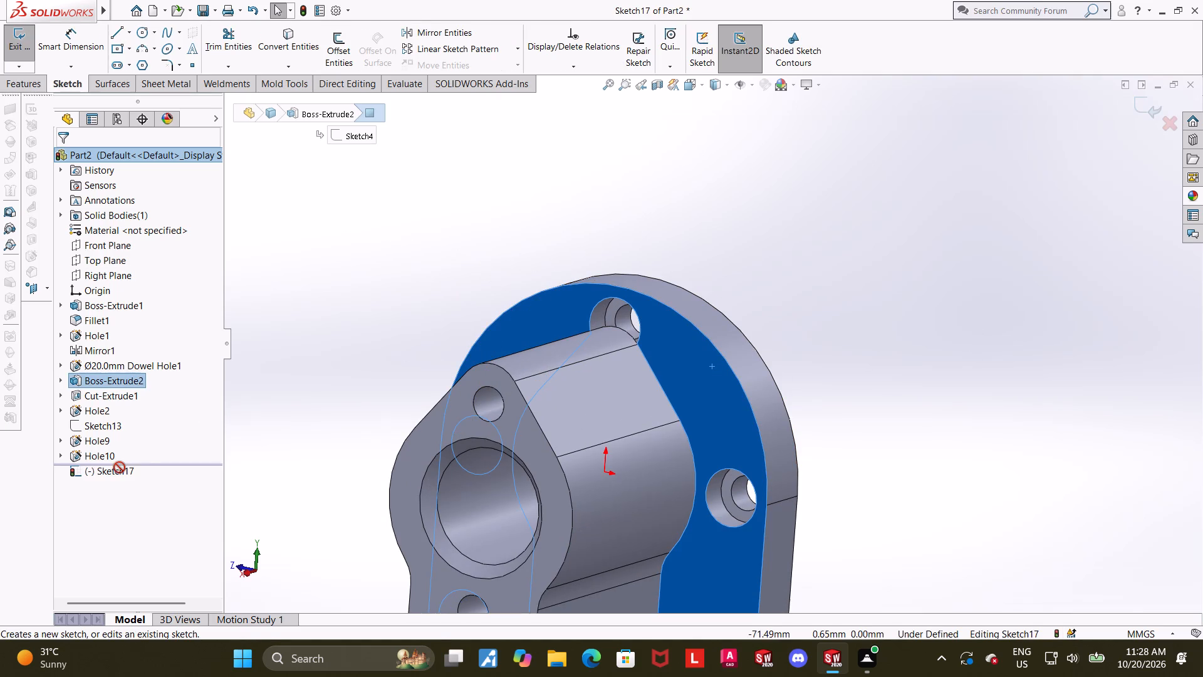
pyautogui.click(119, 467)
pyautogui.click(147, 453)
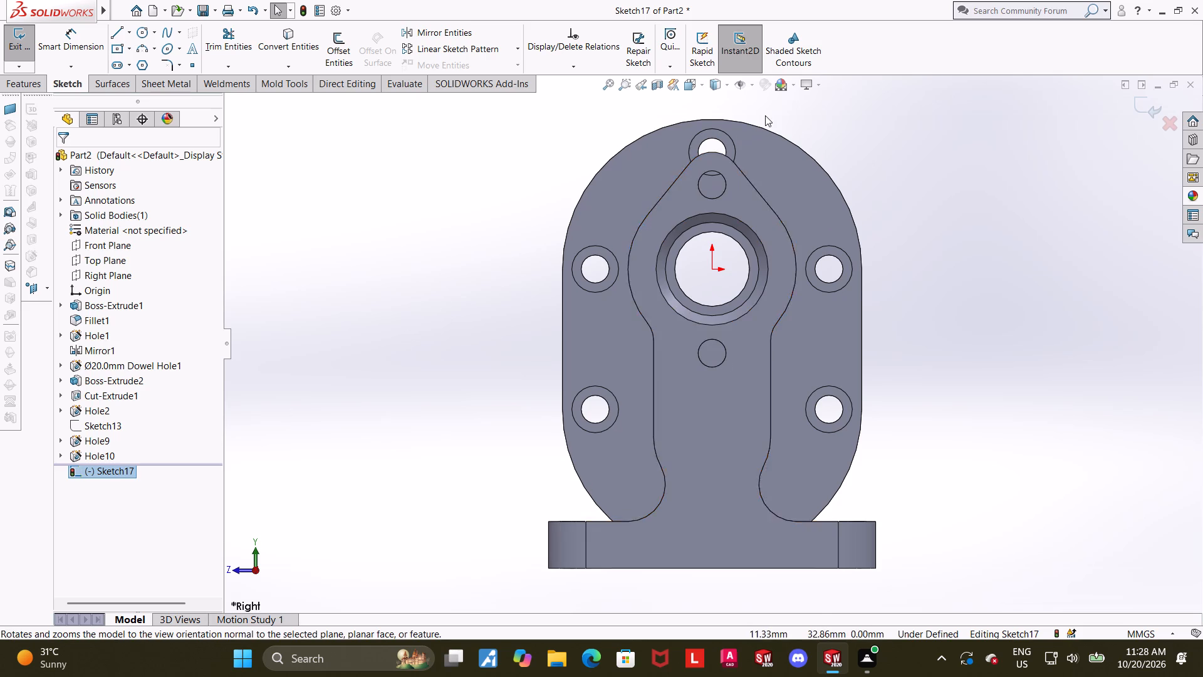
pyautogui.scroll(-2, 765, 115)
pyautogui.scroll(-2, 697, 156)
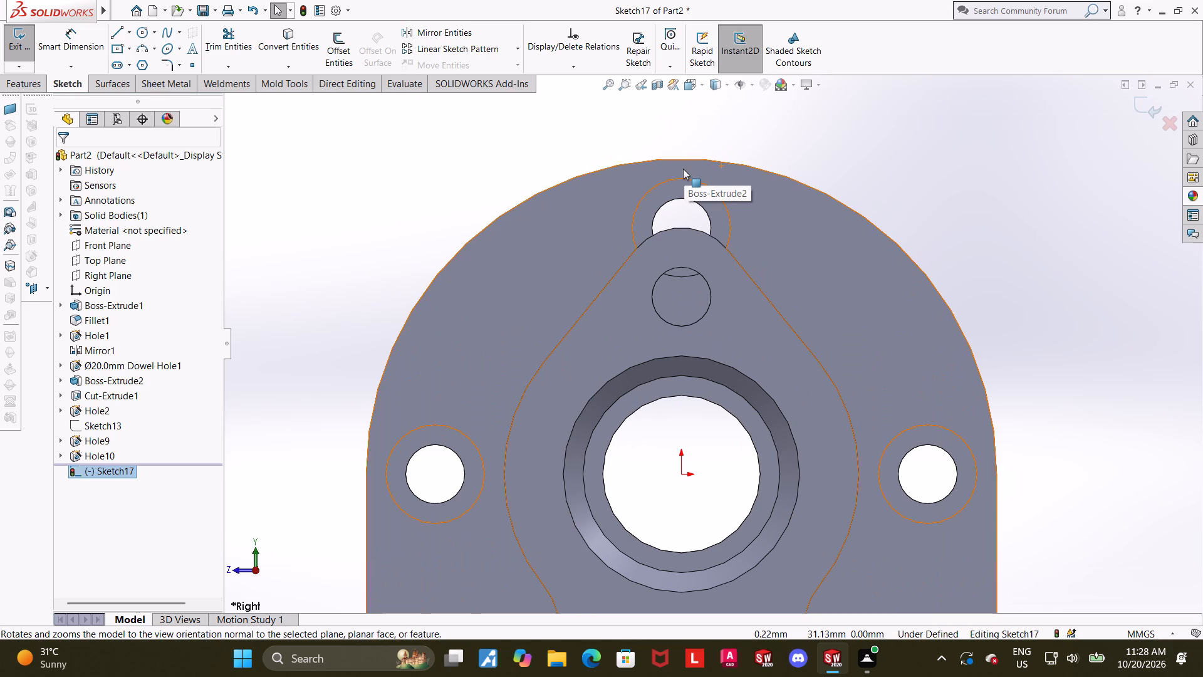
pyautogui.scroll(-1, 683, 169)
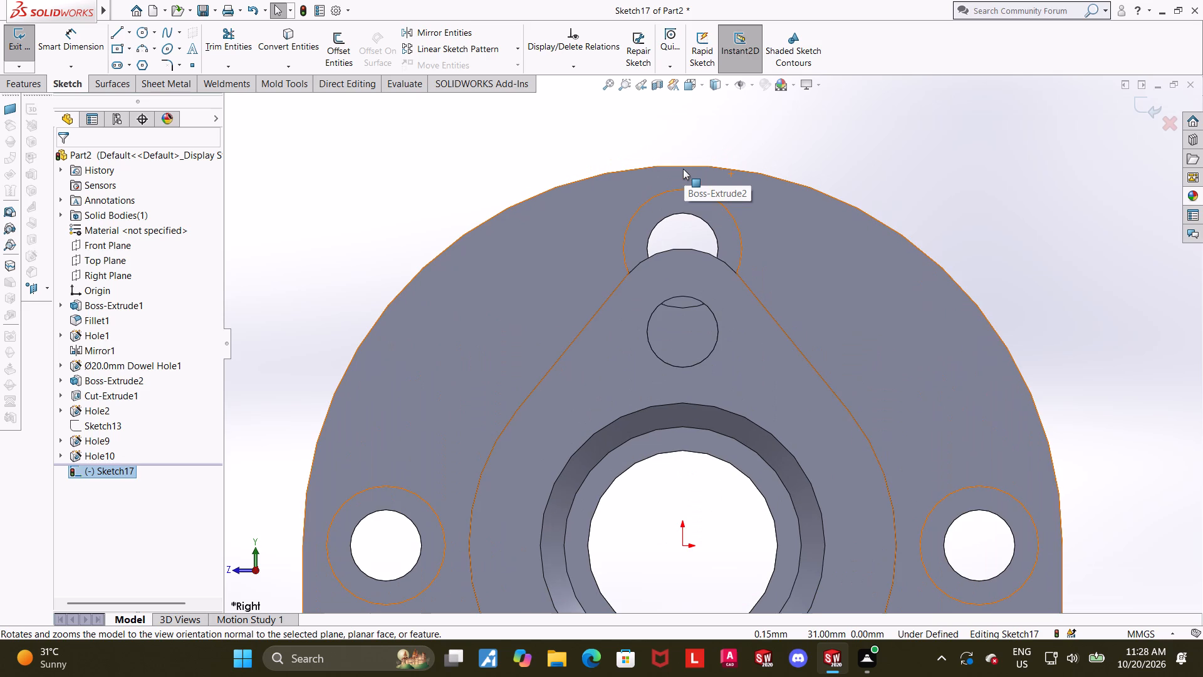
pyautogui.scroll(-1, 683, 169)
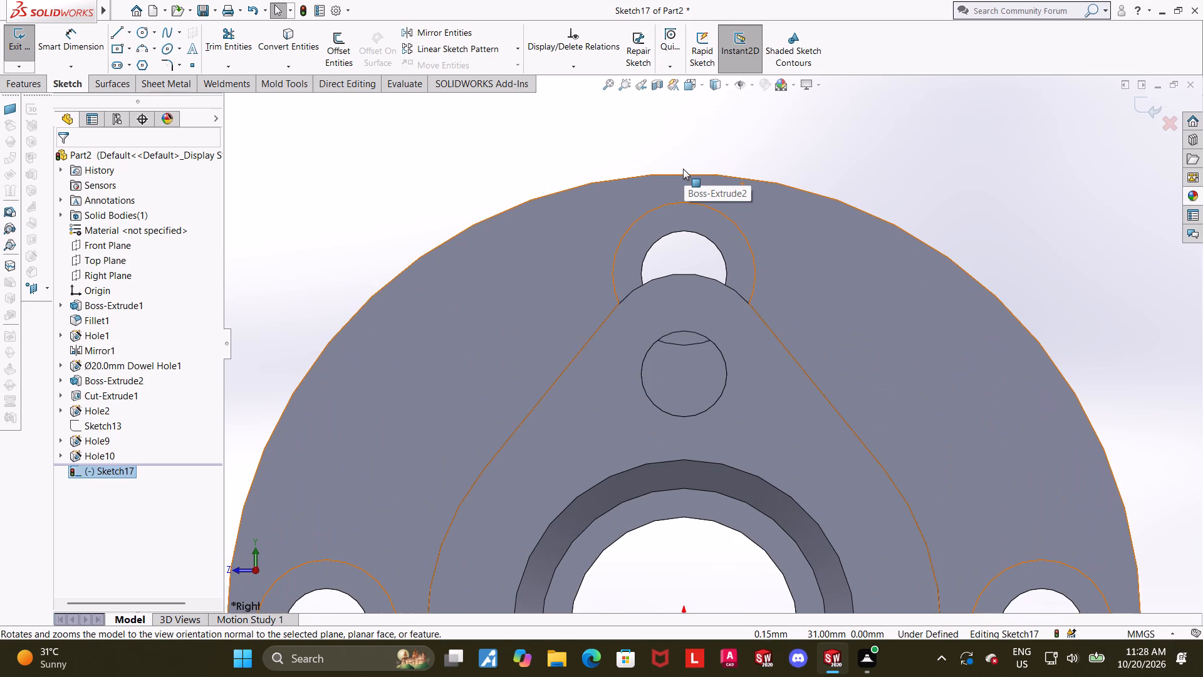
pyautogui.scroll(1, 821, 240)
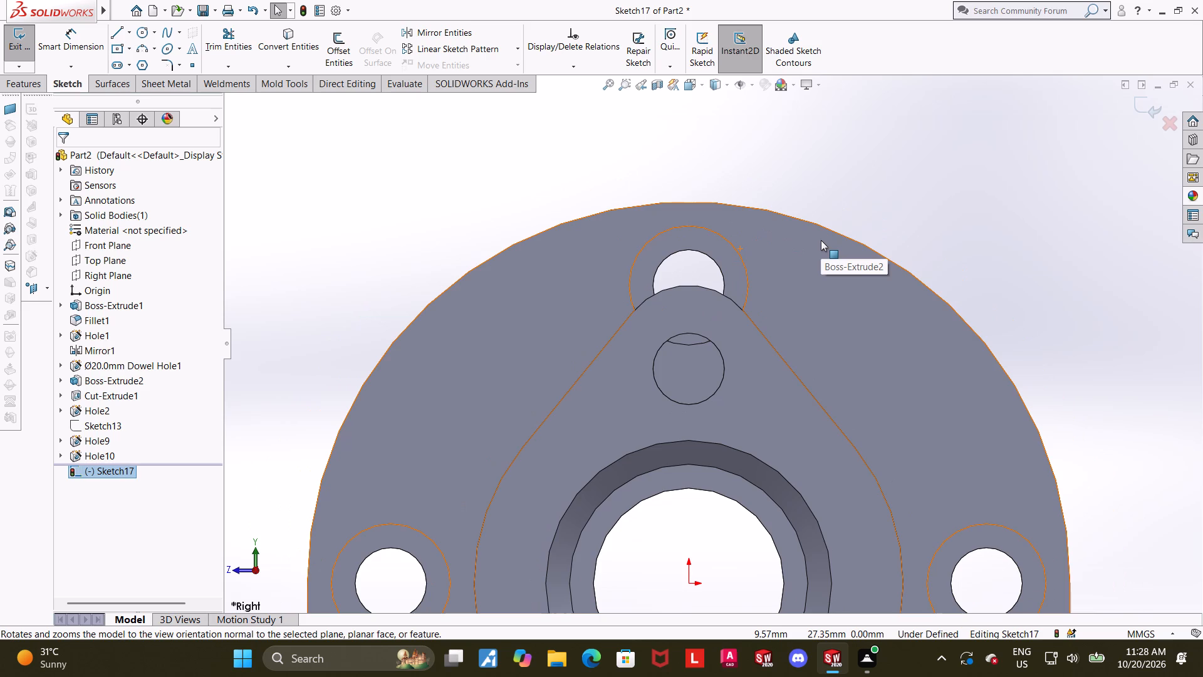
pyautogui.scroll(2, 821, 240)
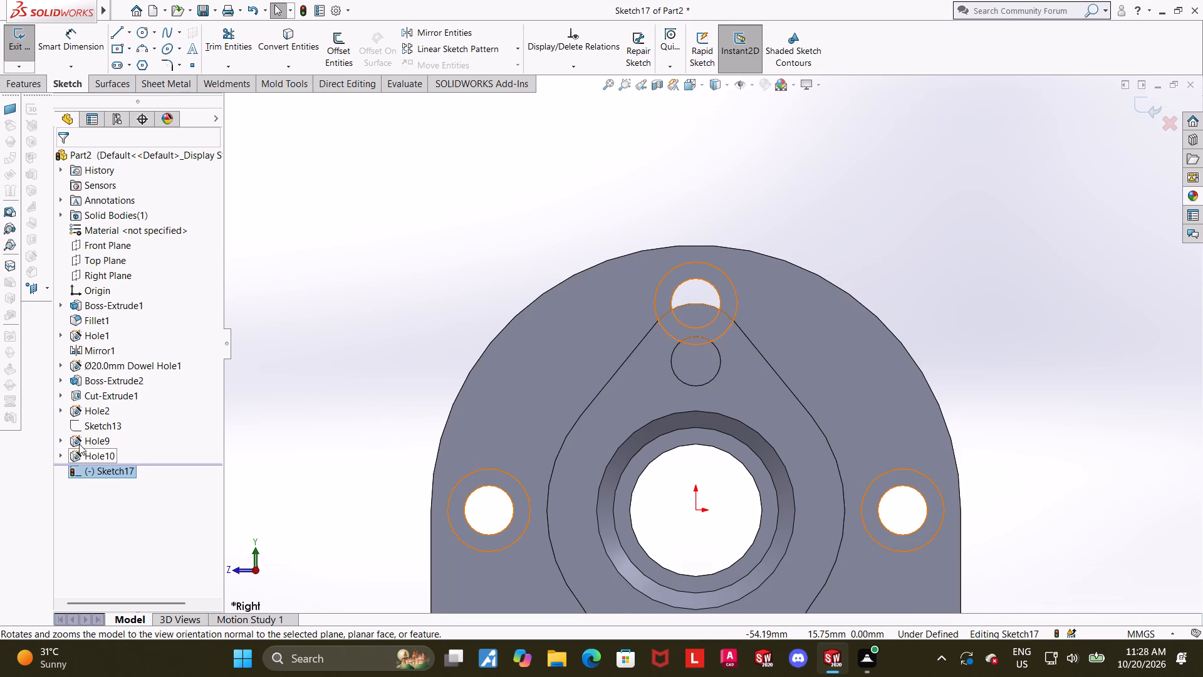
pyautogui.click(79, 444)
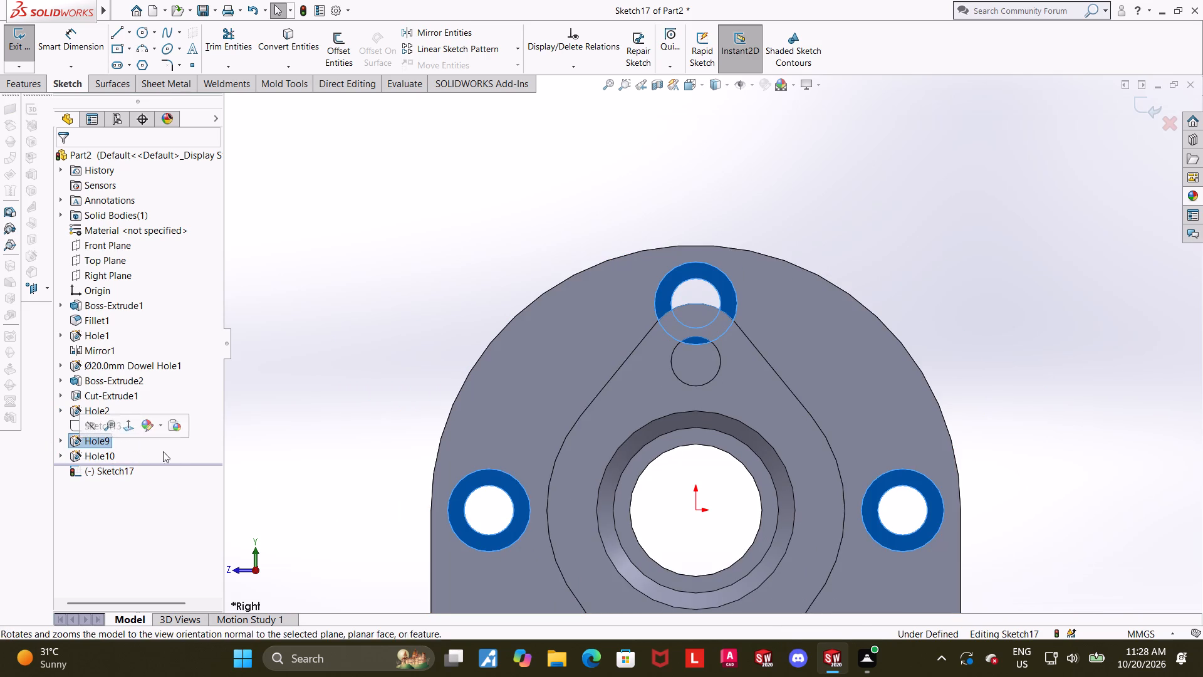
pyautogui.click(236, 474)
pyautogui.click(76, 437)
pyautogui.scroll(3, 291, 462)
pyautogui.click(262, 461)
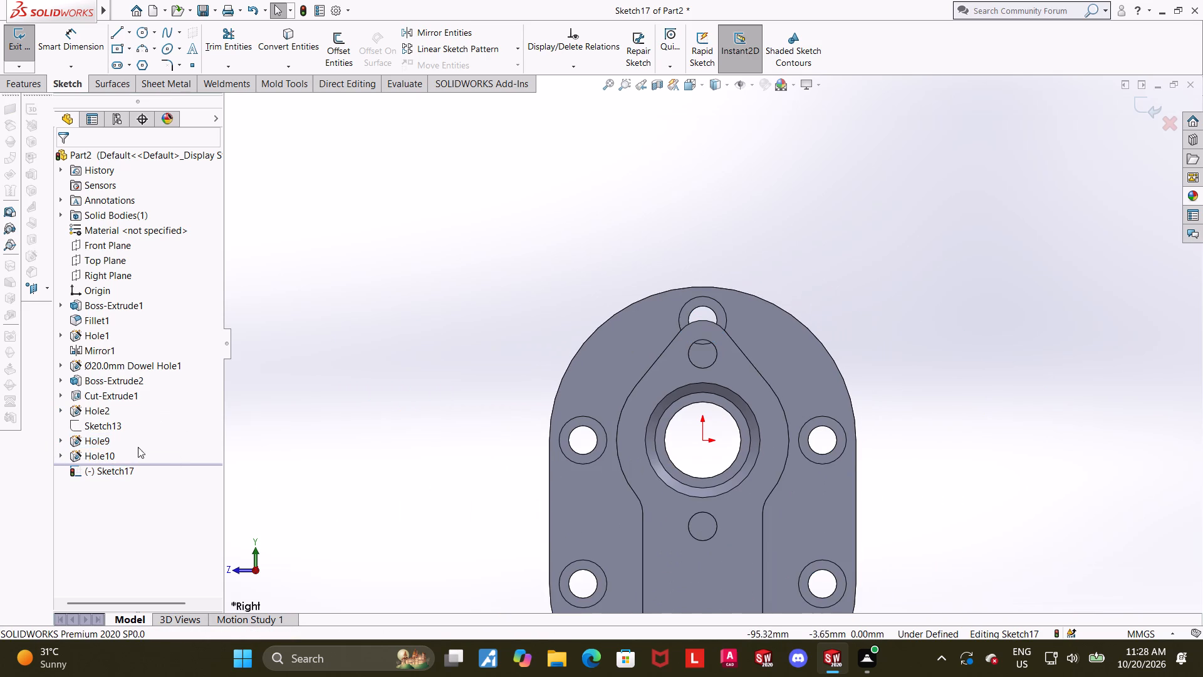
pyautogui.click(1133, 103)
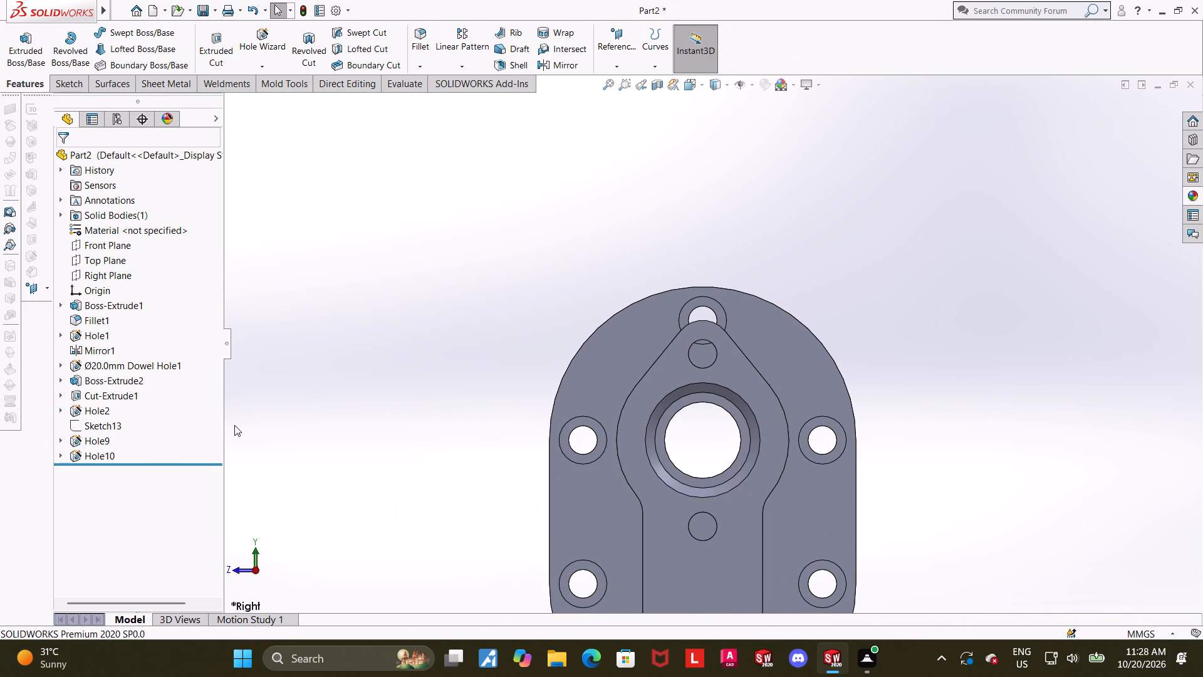
# Edit the positions of Hole9, the stepped flange holes, and delete the position point at the top centre of the flange.
pyautogui.click(96, 438)
pyautogui.click(108, 401)
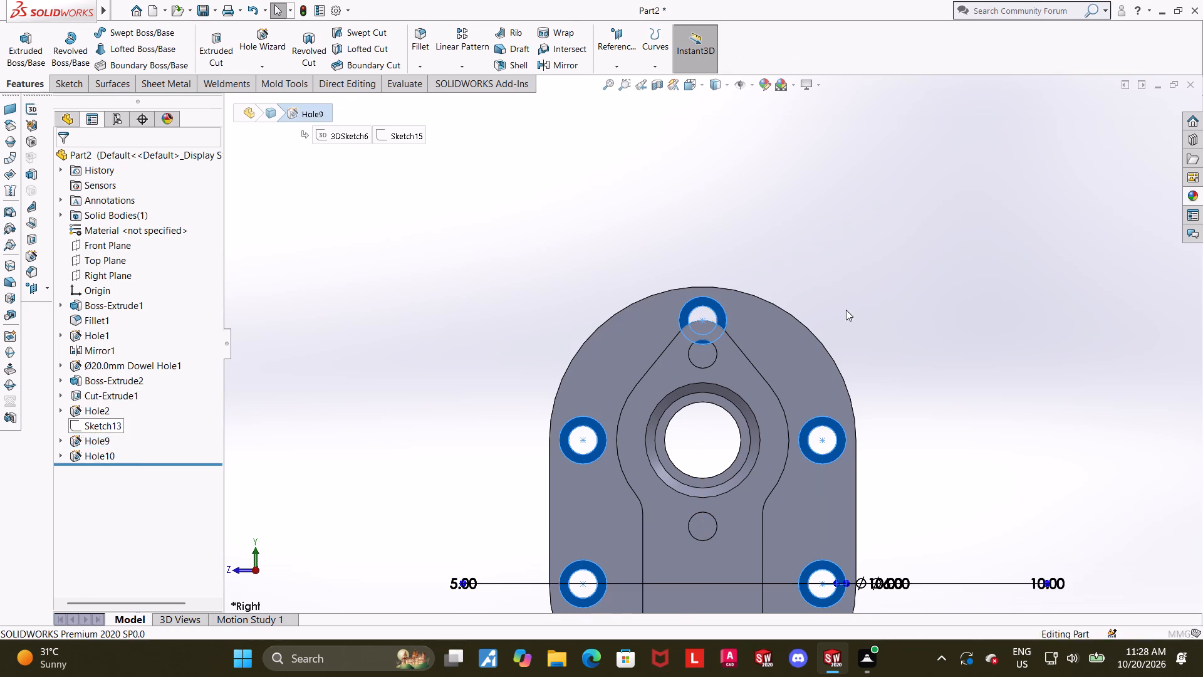
pyautogui.scroll(-3, 784, 313)
pyautogui.click(154, 188)
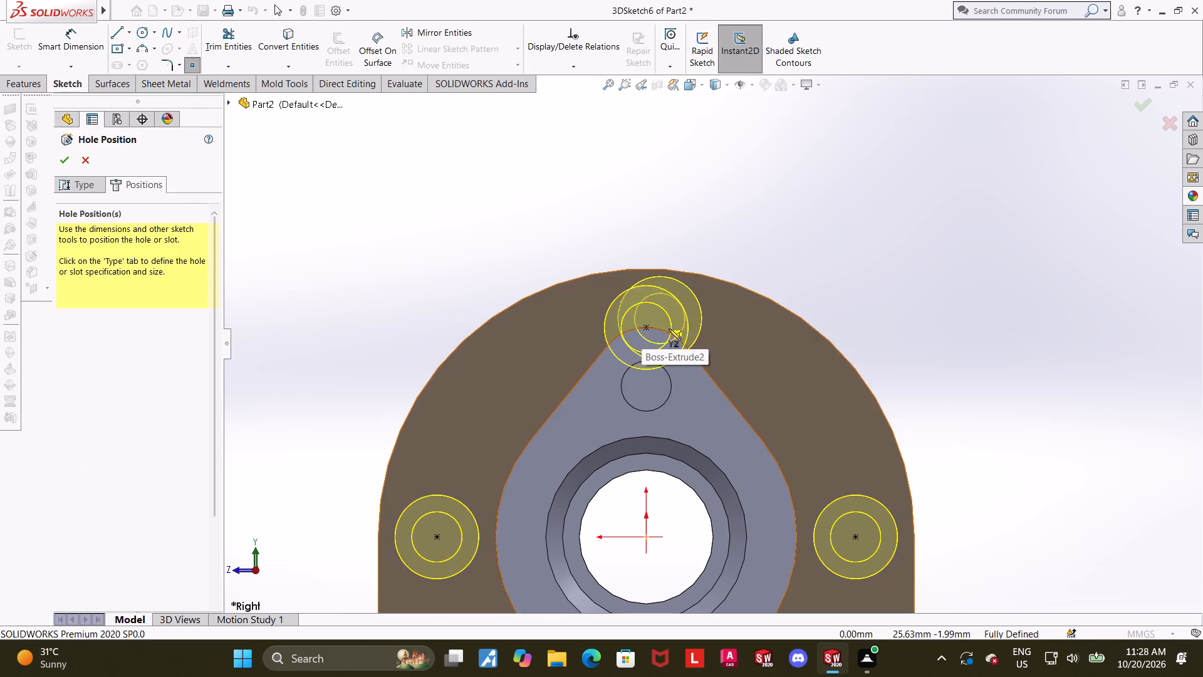
pyautogui.press('Escape')
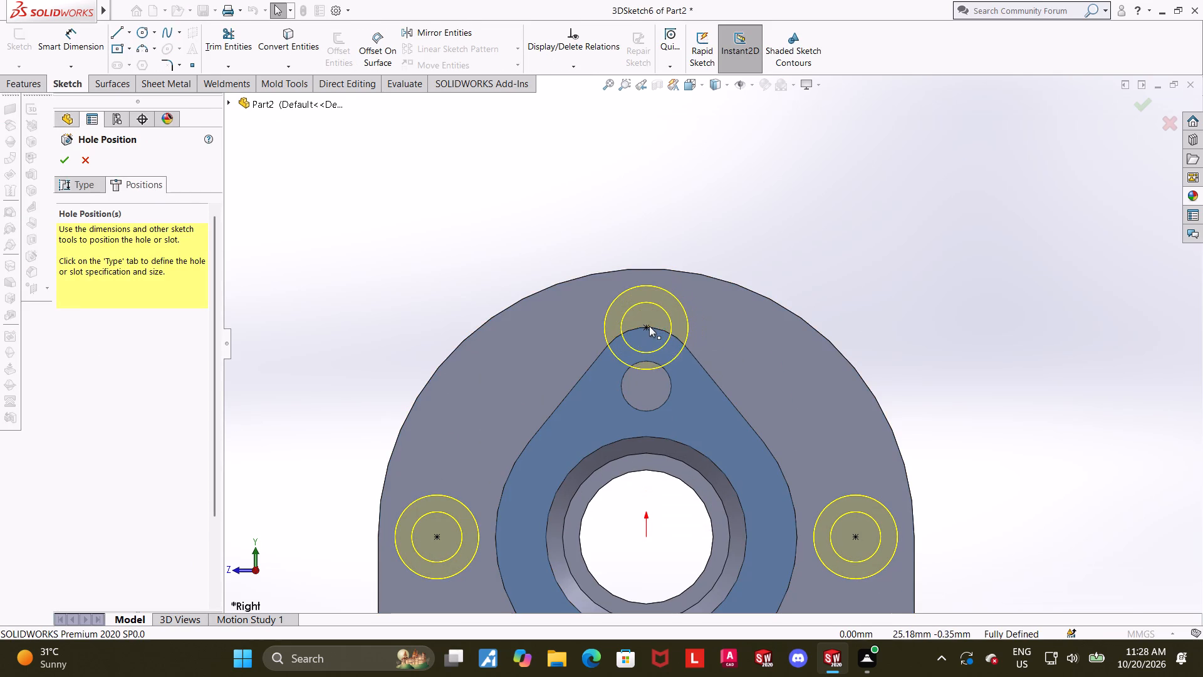
pyautogui.rightClick(649, 326)
pyautogui.click(699, 450)
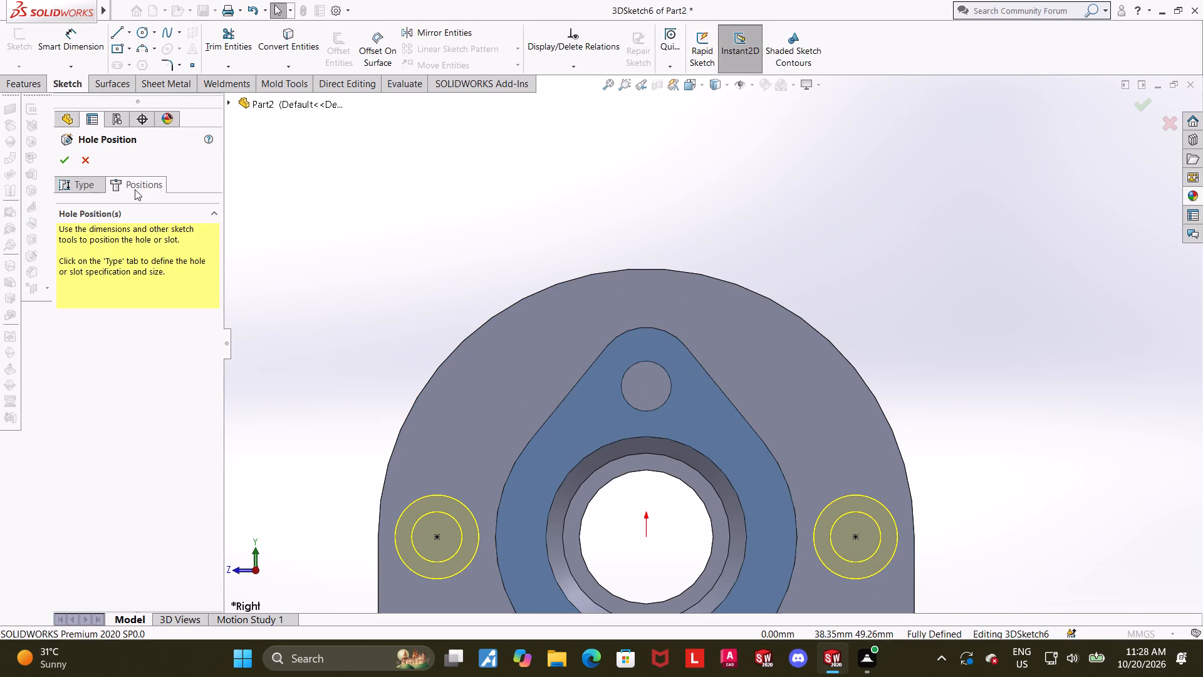
pyautogui.click(59, 160)
pyautogui.click(794, 236)
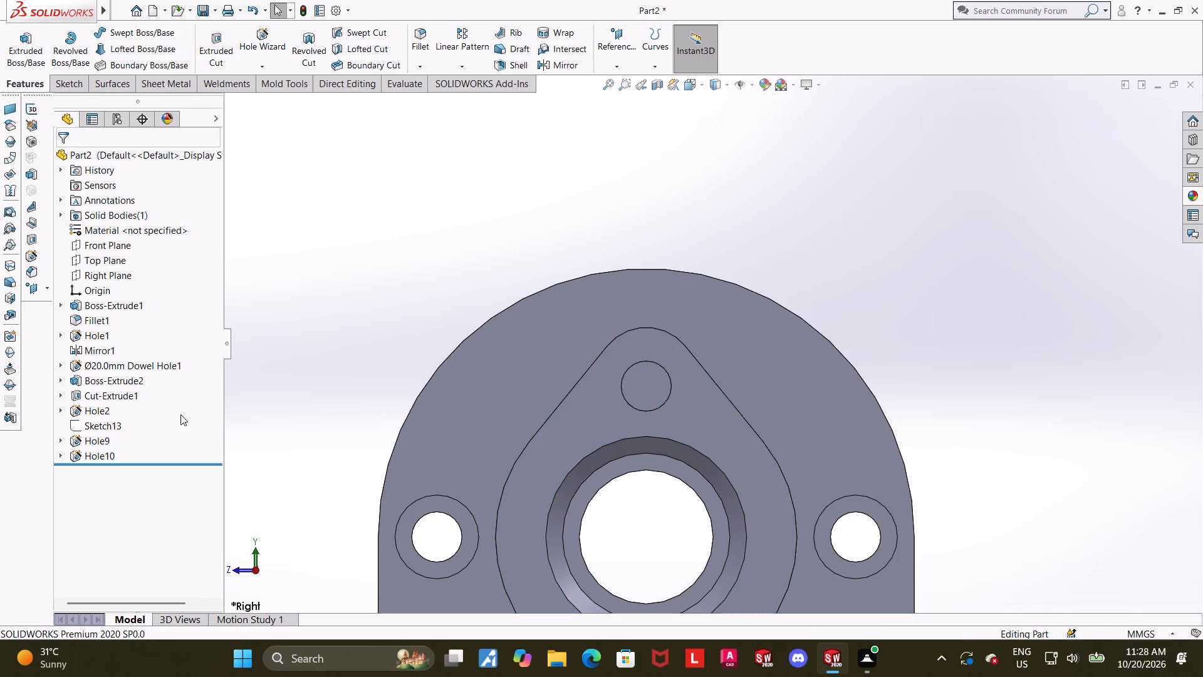
# Show Sketch13, the slot profile guide sketch, on the flat back face of the flange.
pyautogui.scroll(4, 442, 393)
pyautogui.scroll(3, 773, 504)
pyautogui.scroll(-1, 801, 517)
pyautogui.moveTo(785, 513); pyautogui.dragTo(546, 507, button='middle')
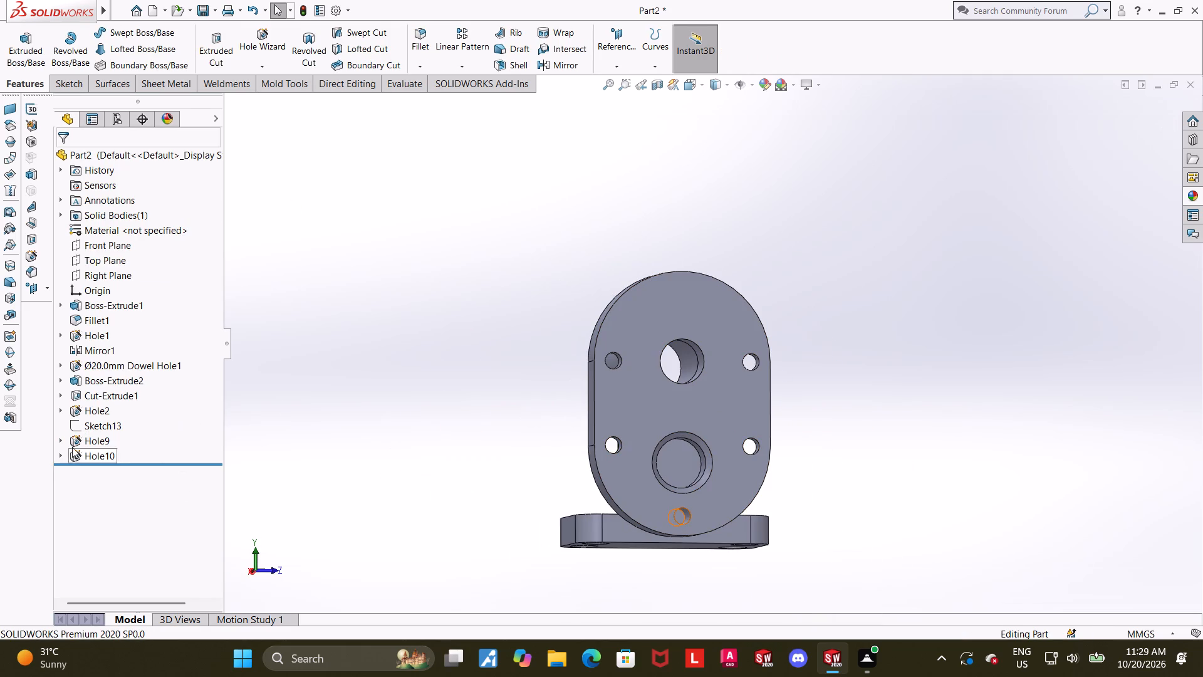
pyautogui.click(65, 443)
pyautogui.click(96, 464)
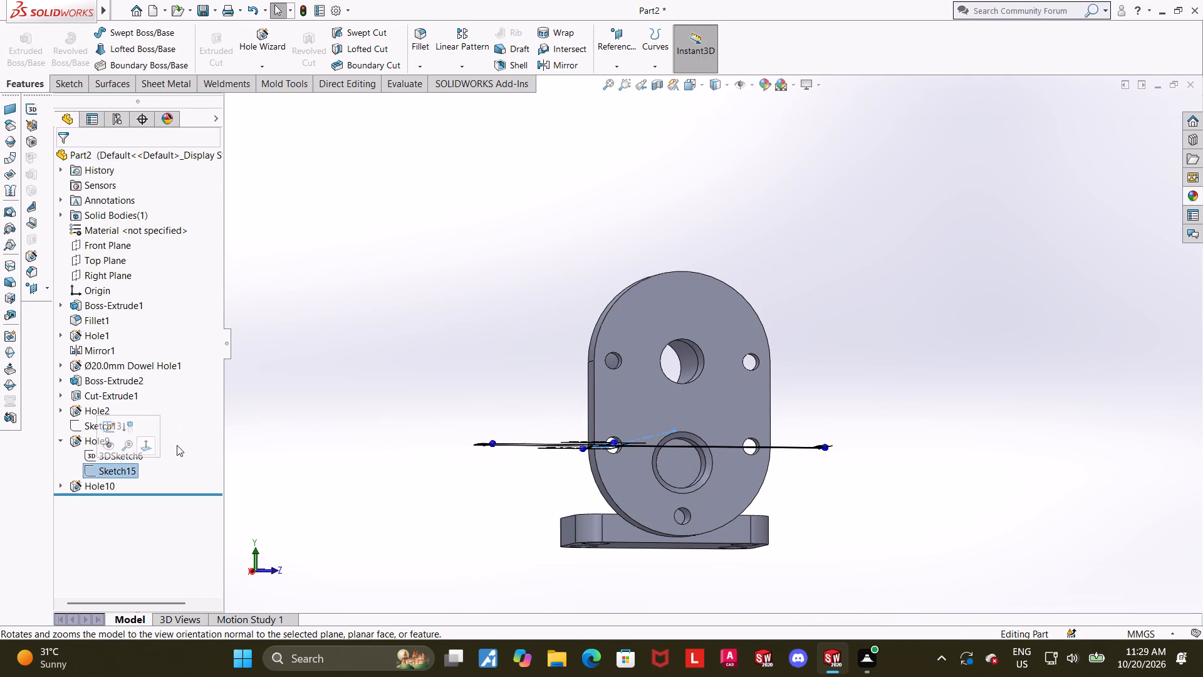
pyautogui.click(107, 458)
pyautogui.click(60, 439)
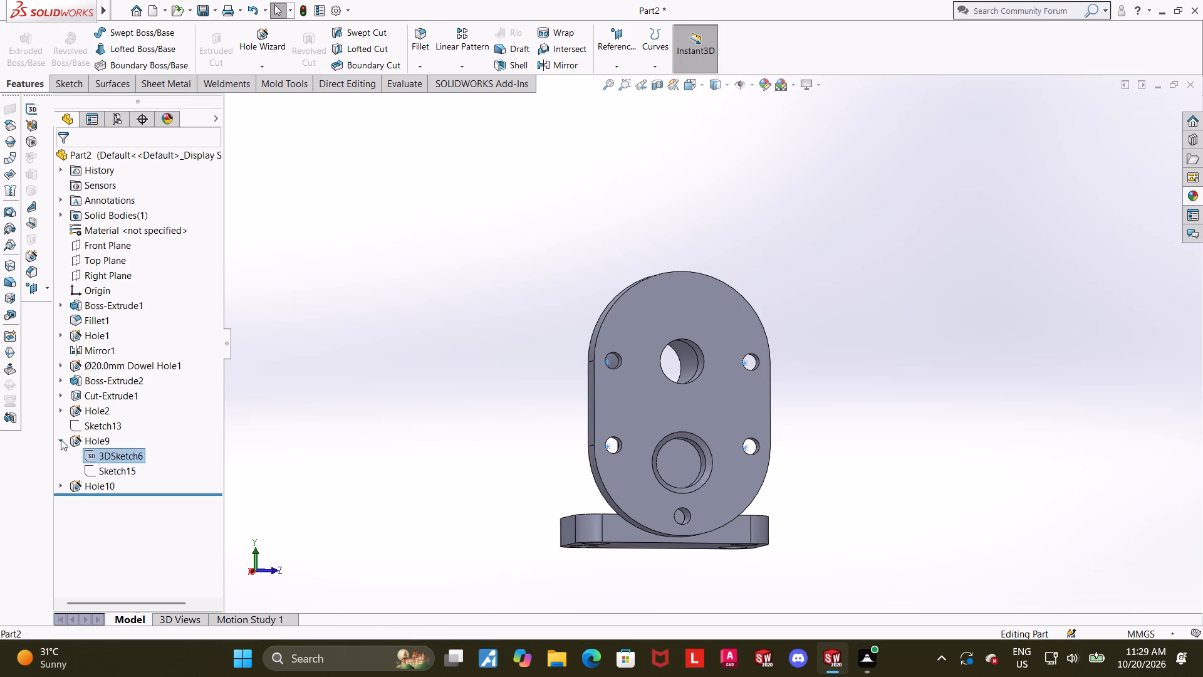
pyautogui.click(90, 421)
pyautogui.click(109, 404)
pyautogui.click(447, 424)
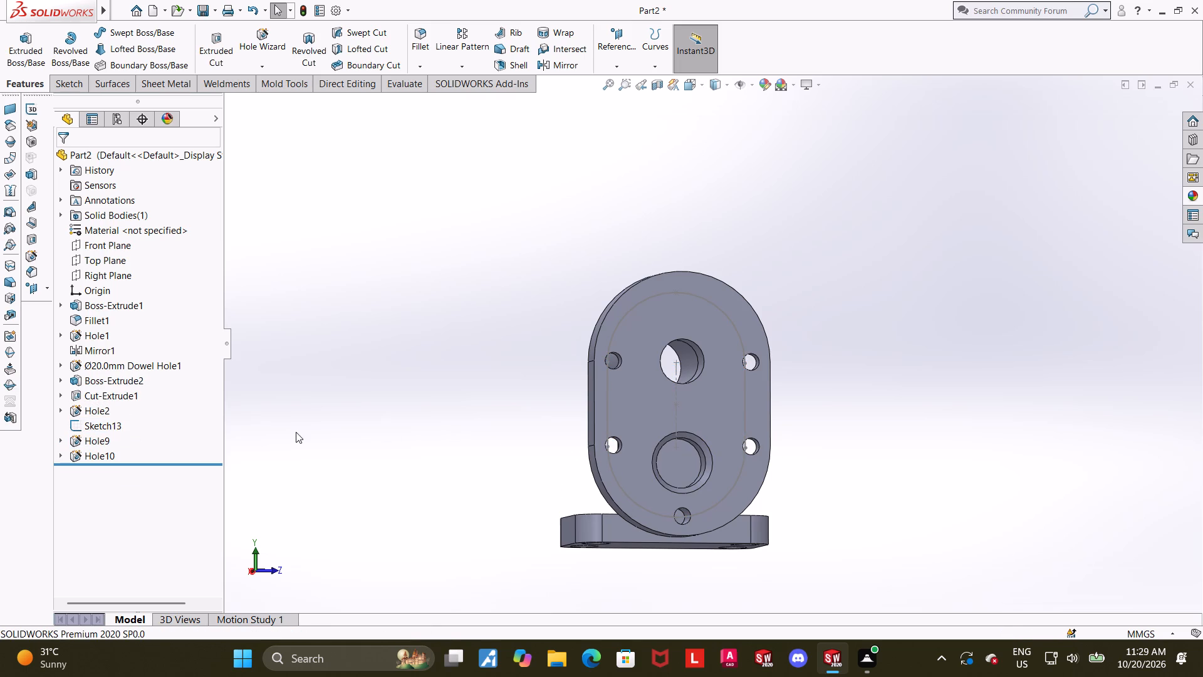
# Edit Hole10 and add a 6 mm hole position at the top of the slot profile on the flange's back face centreline.
pyautogui.click(100, 458)
pyautogui.click(60, 451)
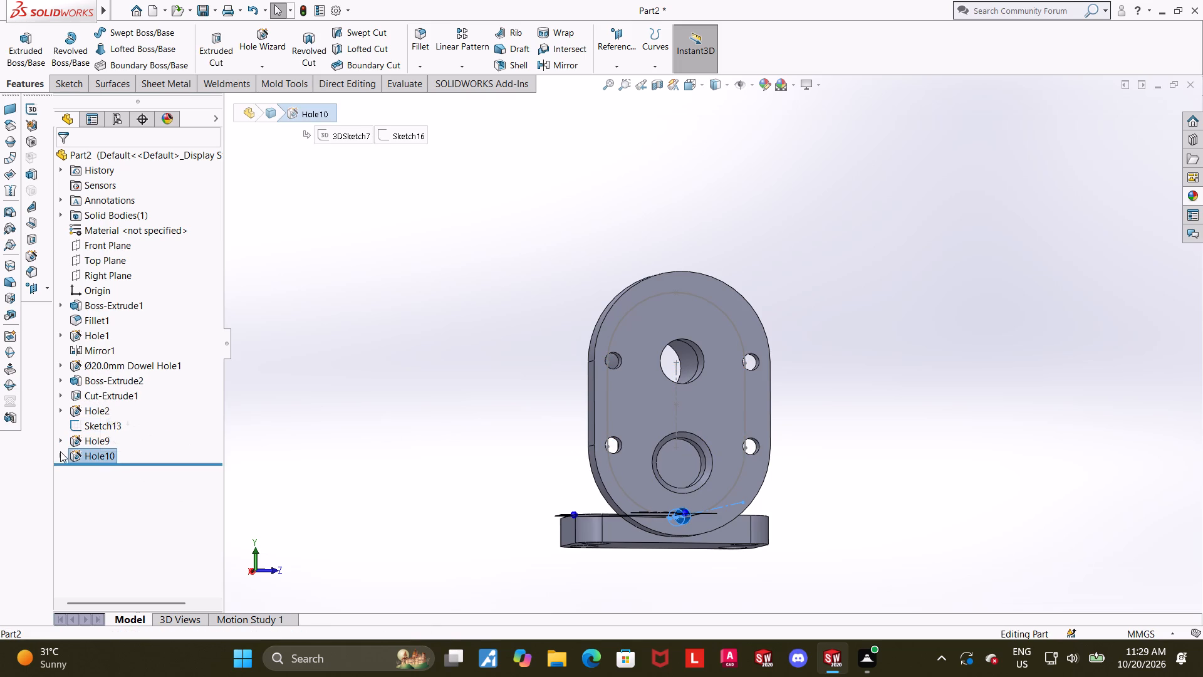
pyautogui.click(312, 458)
pyautogui.click(82, 456)
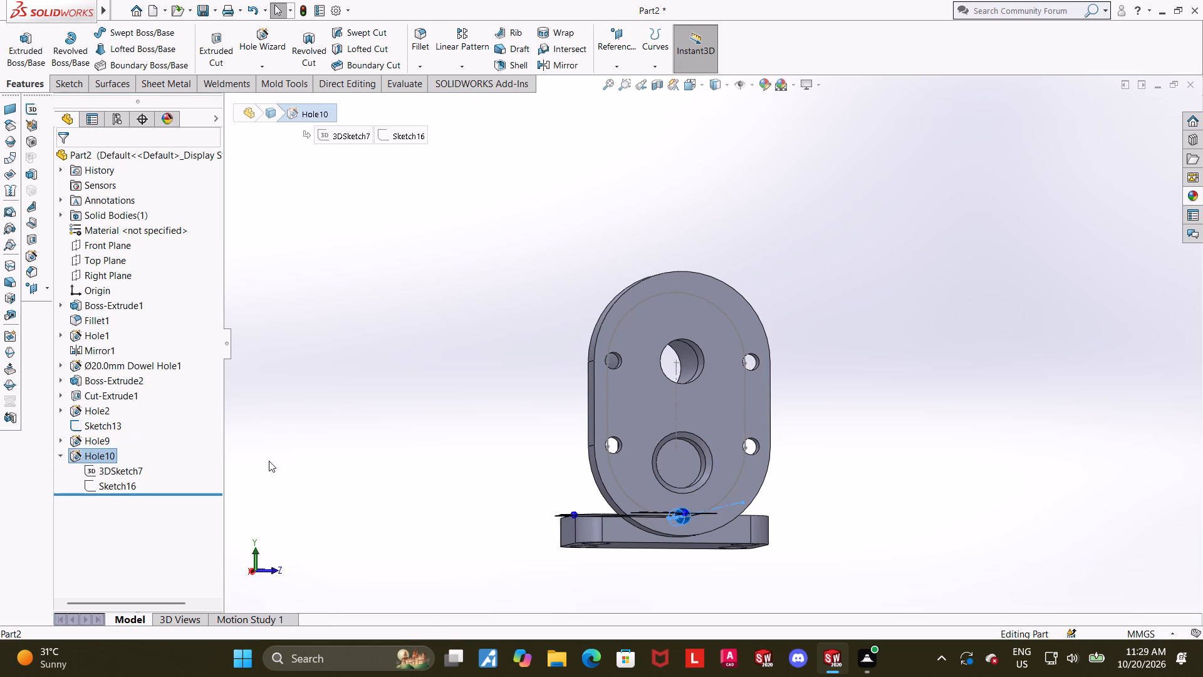
pyautogui.moveTo(375, 445); pyautogui.dragTo(367, 468, button='middle')
pyautogui.click(103, 457)
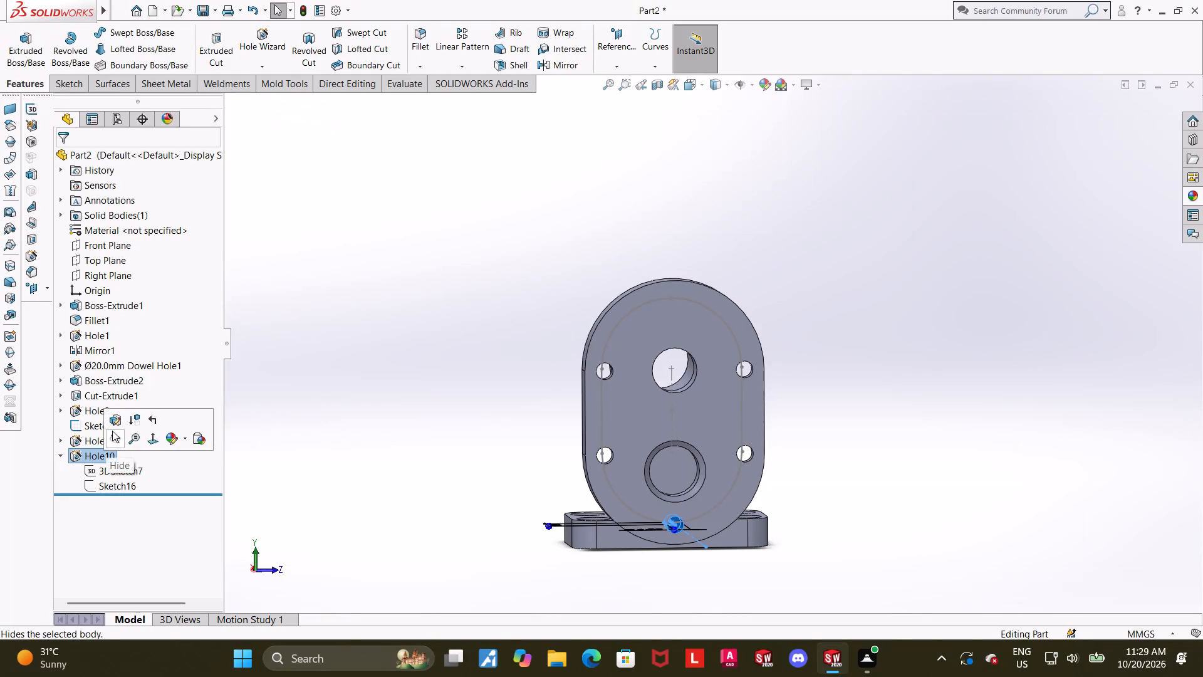
pyautogui.click(115, 425)
pyautogui.click(248, 451)
pyautogui.click(76, 452)
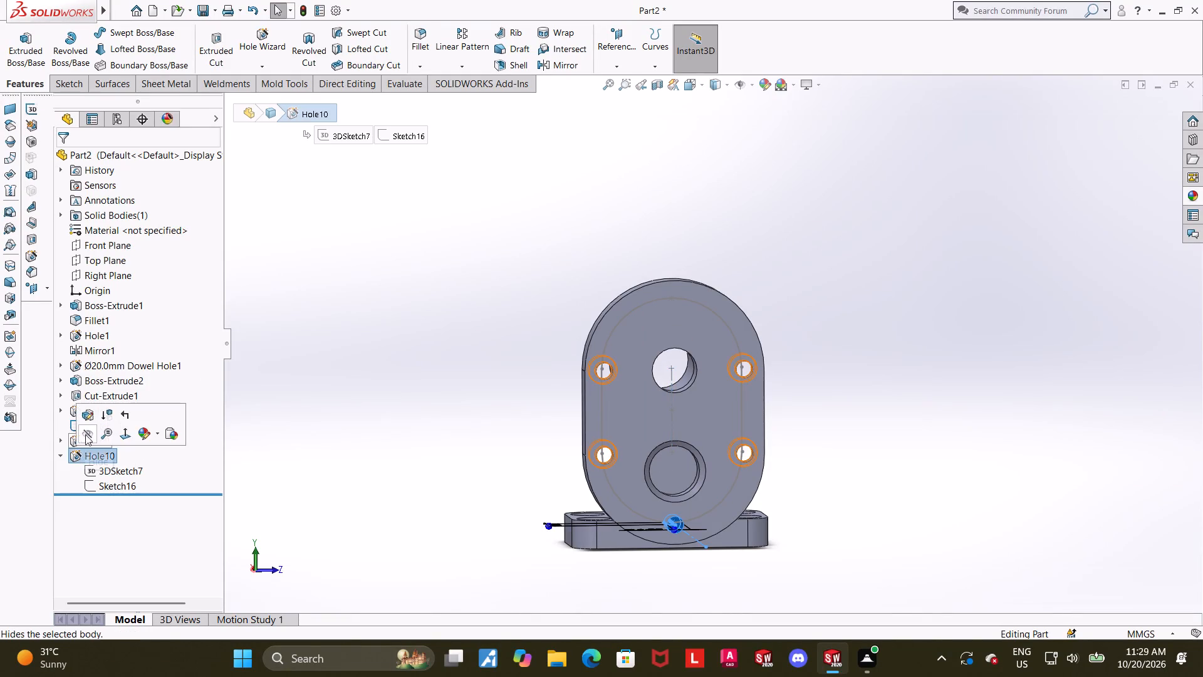
pyautogui.click(84, 417)
pyautogui.scroll(-4, 760, 307)
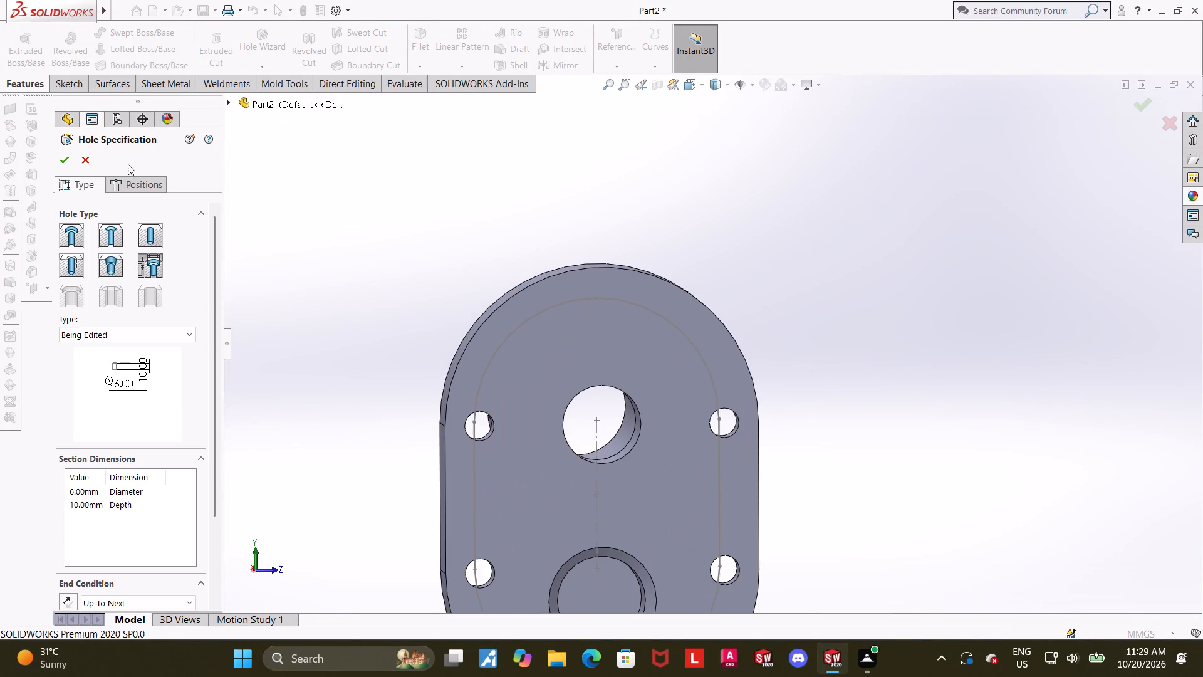
pyautogui.click(135, 181)
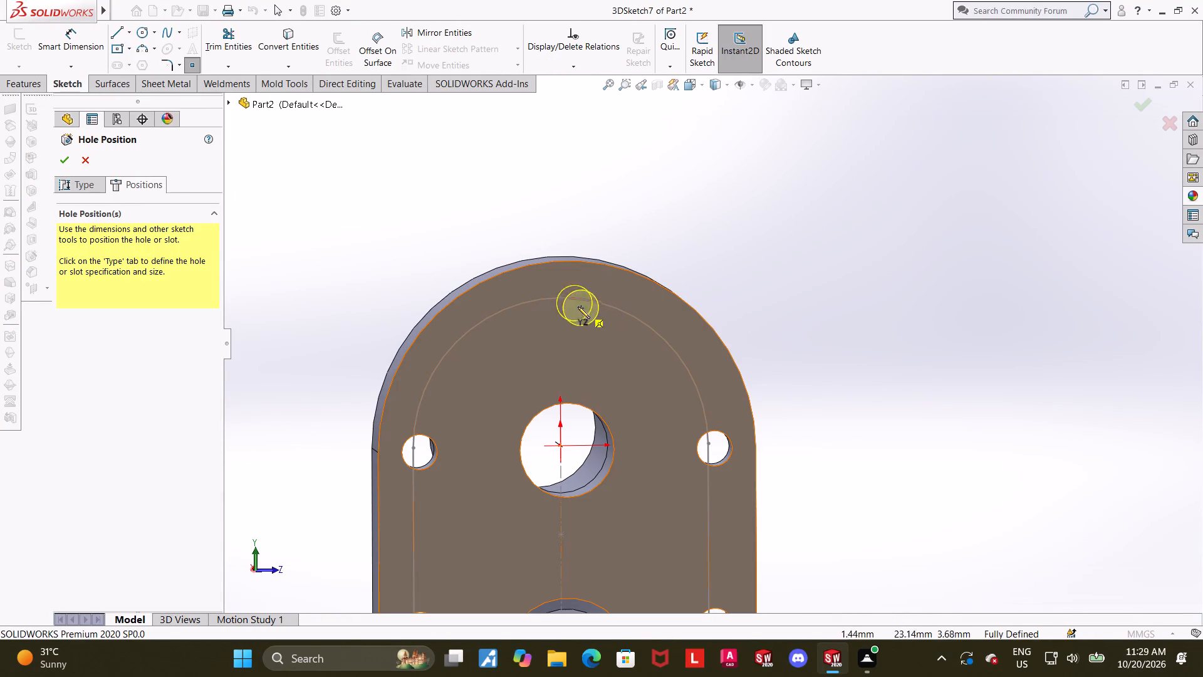
pyautogui.click(560, 299)
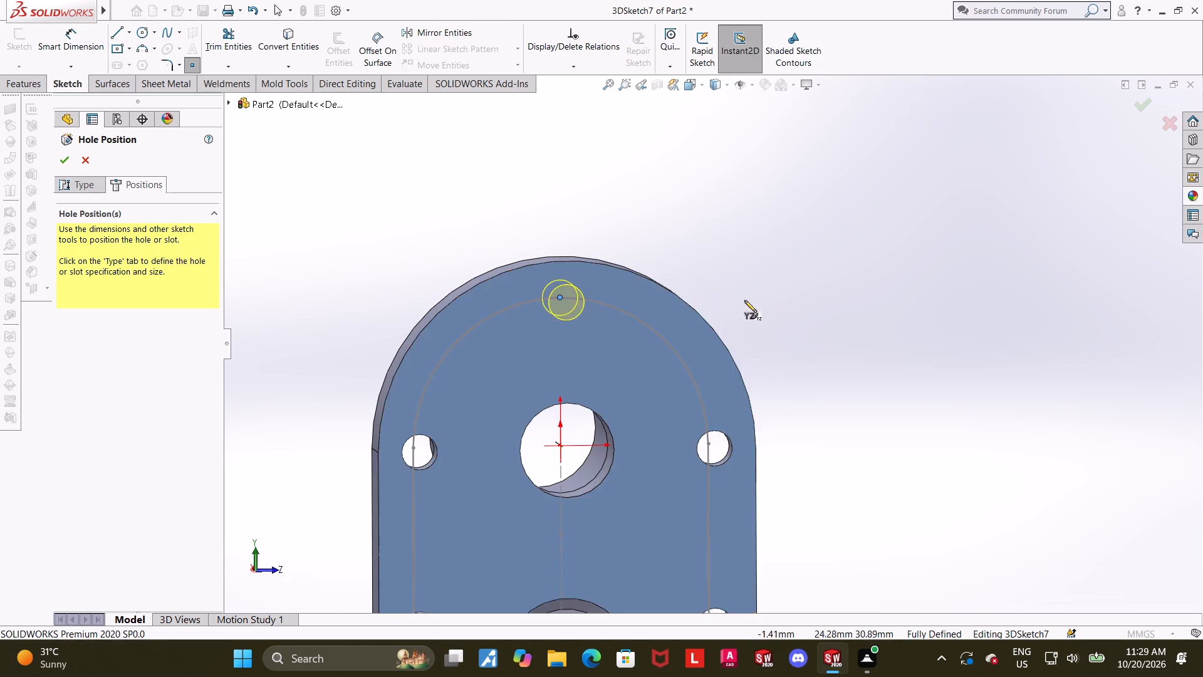
pyautogui.moveTo(750, 300); pyautogui.dragTo(806, 294, button='middle')
pyautogui.click(72, 156)
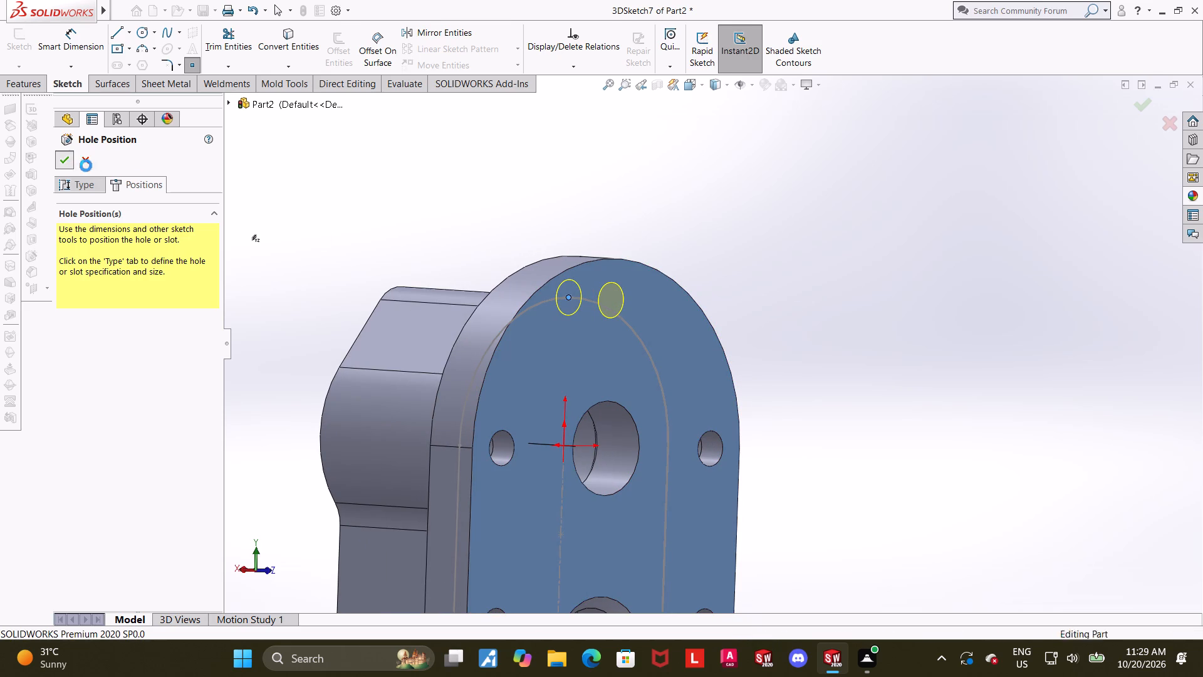
pyautogui.click(768, 314)
# Hide Sketch13, the slot profile guide sketch.
pyautogui.moveTo(771, 320); pyautogui.dragTo(889, 359, button='middle')
pyautogui.scroll(4, 889, 359)
pyautogui.click(884, 382)
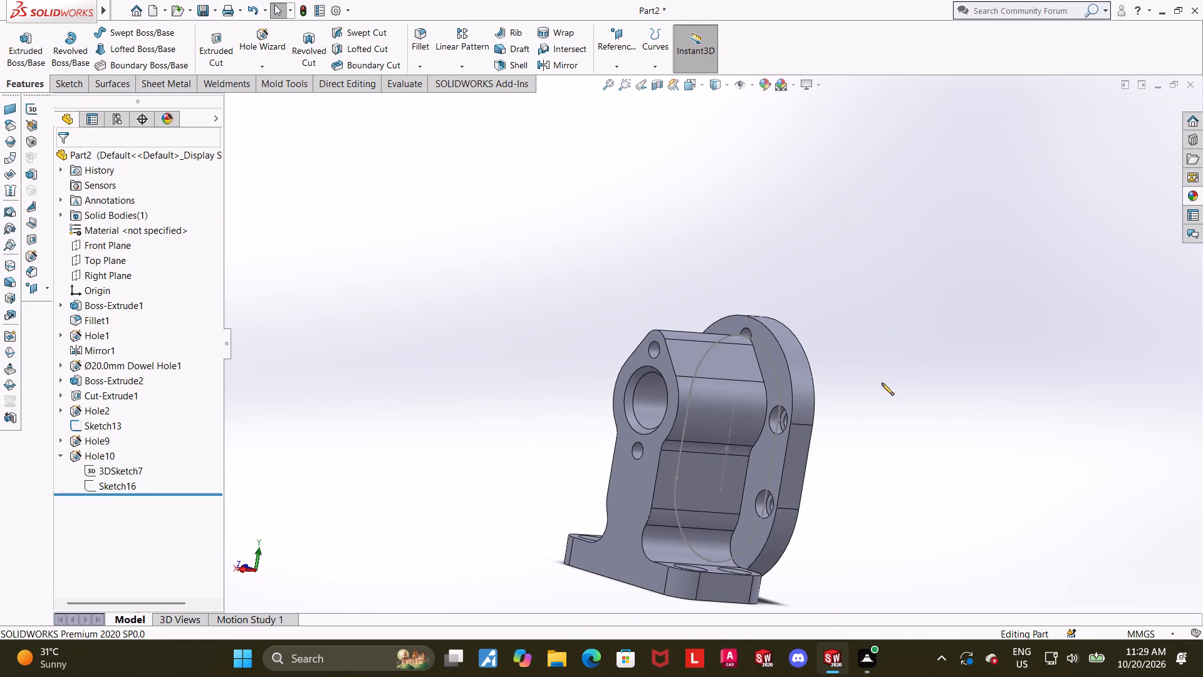
pyautogui.moveTo(882, 384); pyautogui.dragTo(940, 389, button='middle')
pyautogui.click(98, 431)
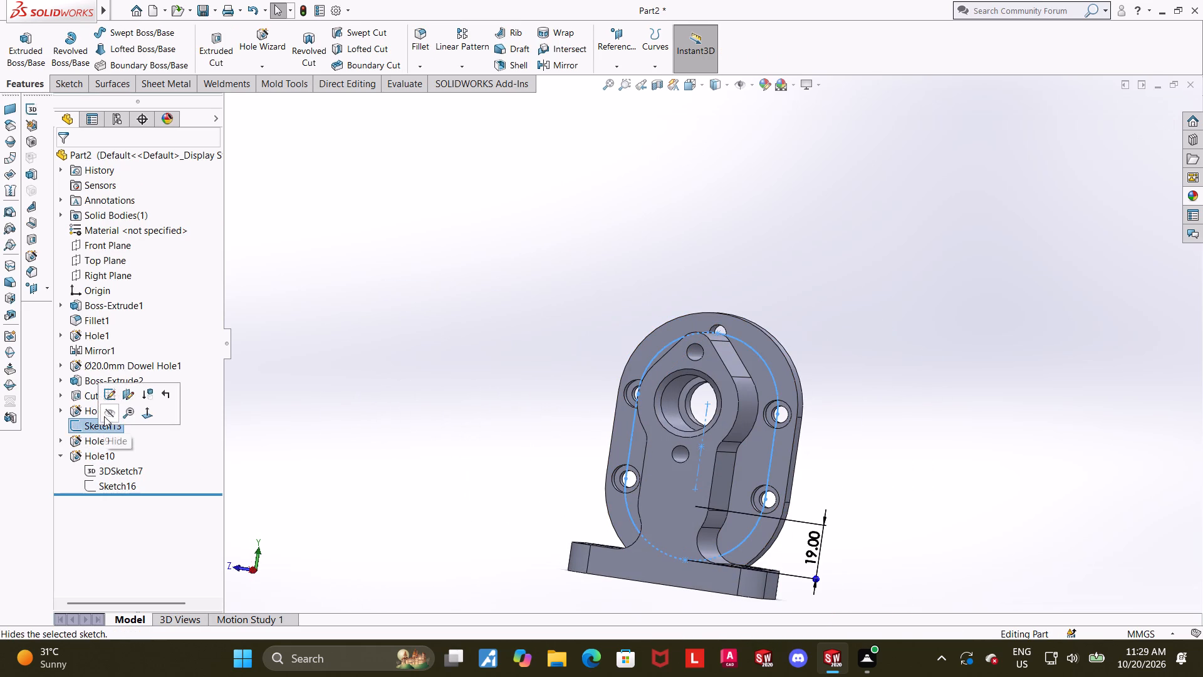
pyautogui.click(107, 414)
pyautogui.click(481, 423)
pyautogui.moveTo(494, 435); pyautogui.dragTo(517, 471, button='middle')
pyautogui.scroll(2, 457, 451)
pyautogui.moveTo(468, 445); pyautogui.dragTo(474, 445)
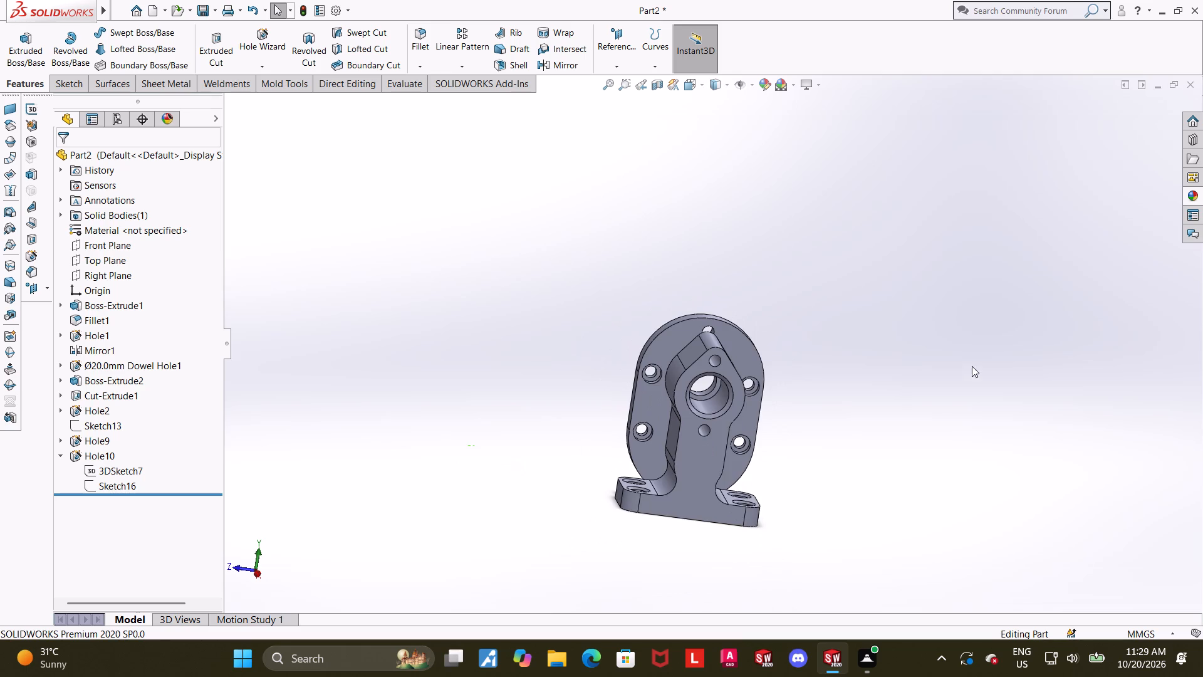
# Sketch a circle about 10.7 mm in diameter on the flange's front face, centred on the top hole.
pyautogui.scroll(-2, 964, 366)
pyautogui.click(618, 335)
pyautogui.click(668, 300)
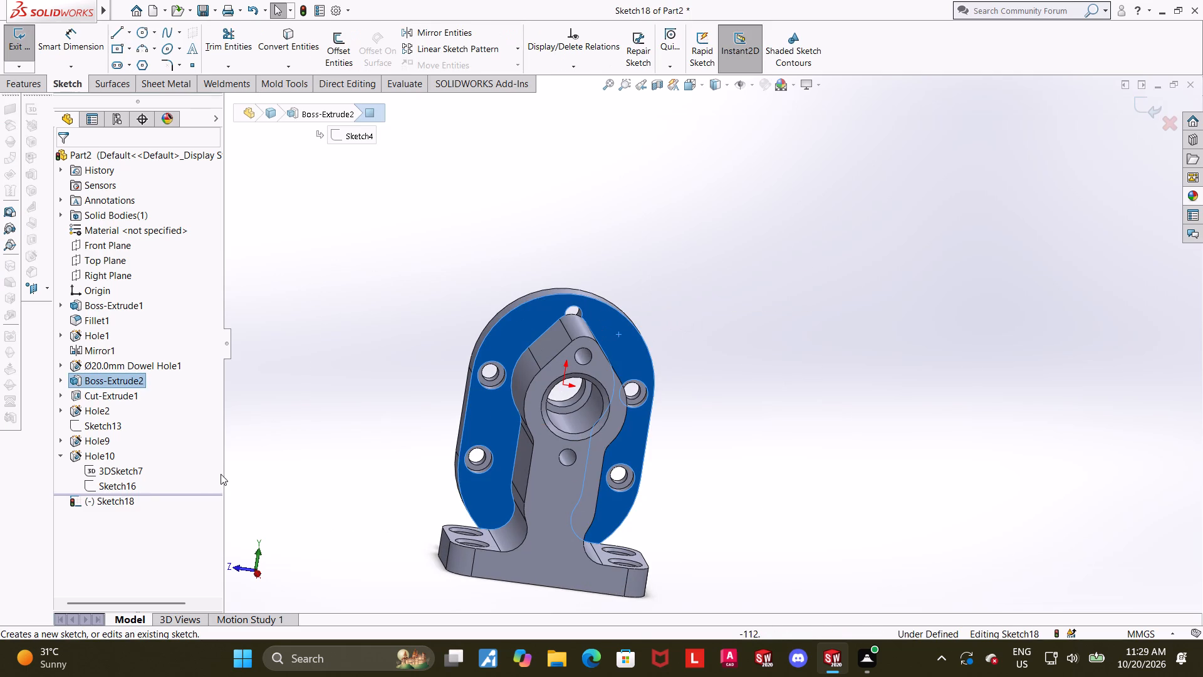
pyautogui.click(127, 495)
pyautogui.click(148, 480)
pyautogui.scroll(3, 973, 446)
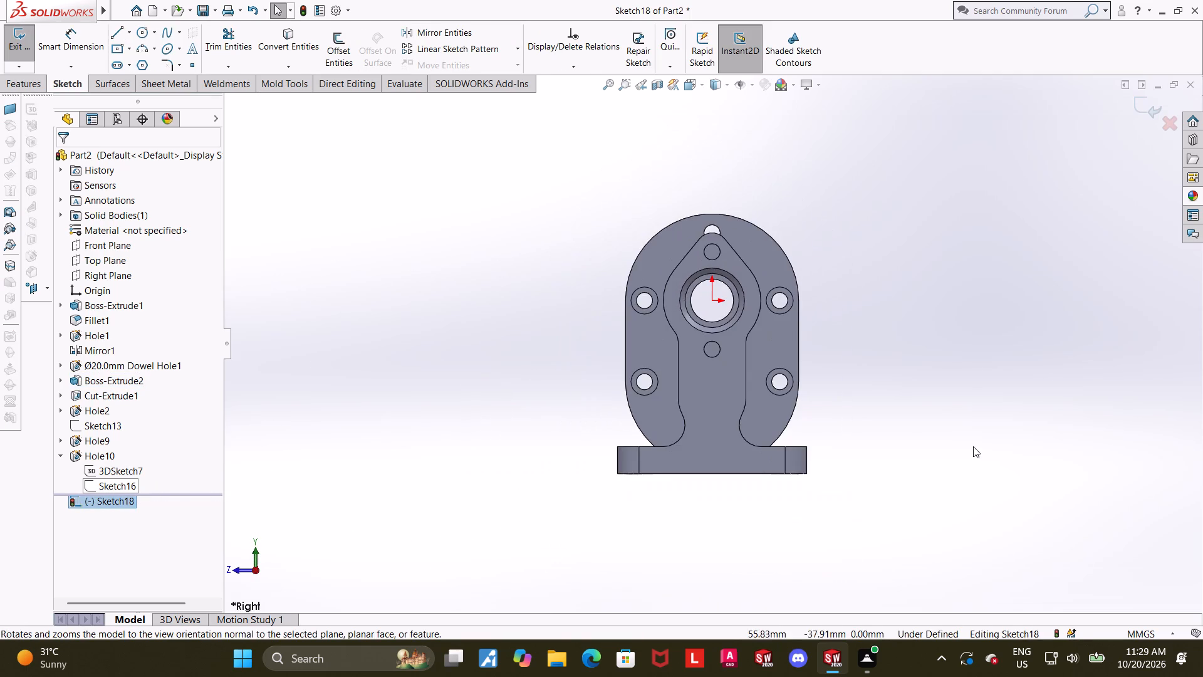
pyautogui.scroll(-7, 759, 214)
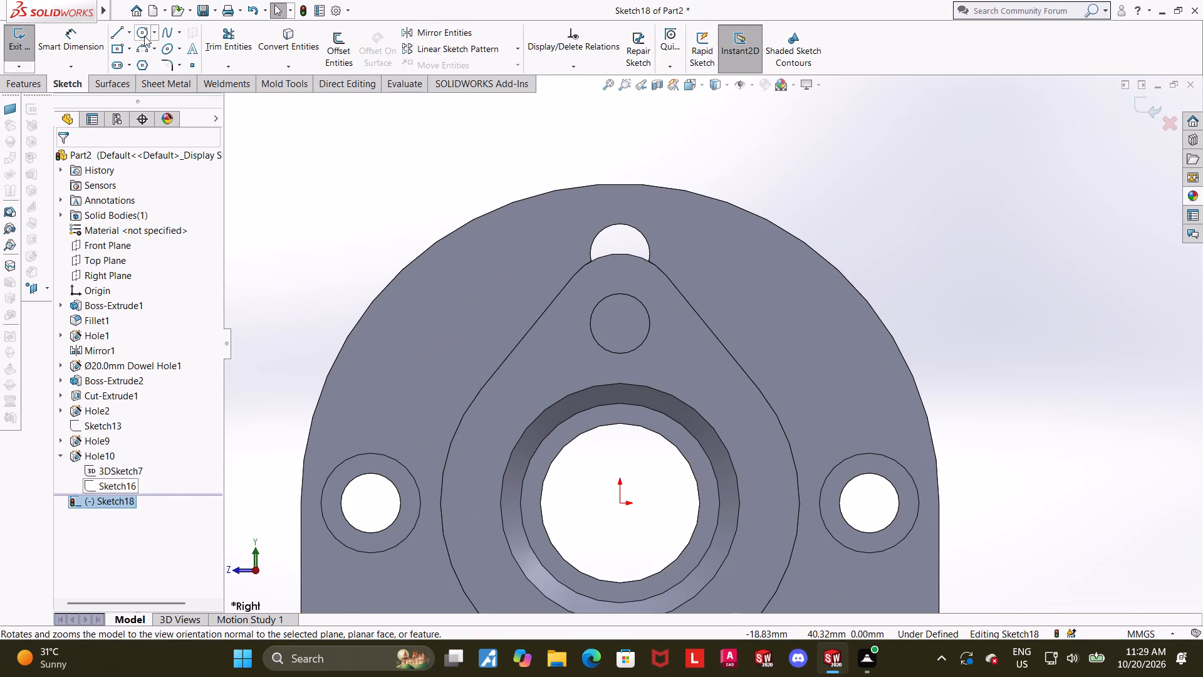
pyautogui.click(143, 28)
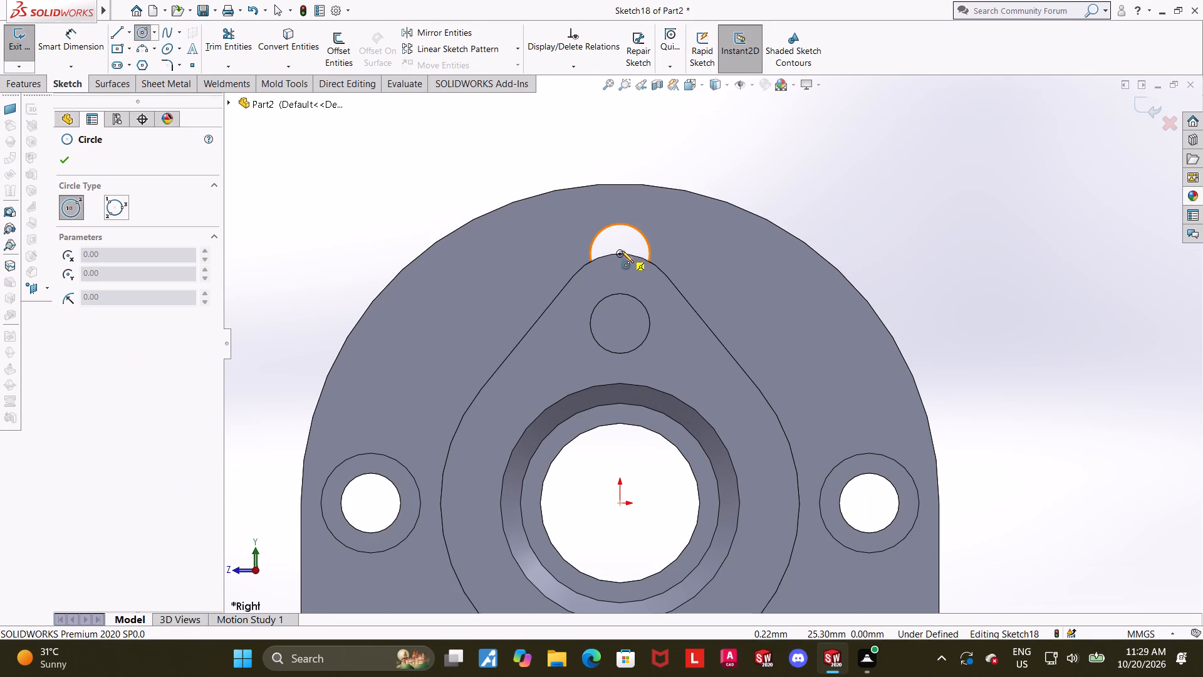
pyautogui.click(620, 253)
pyautogui.click(660, 219)
pyautogui.press('Escape')
pyautogui.press('Escape')
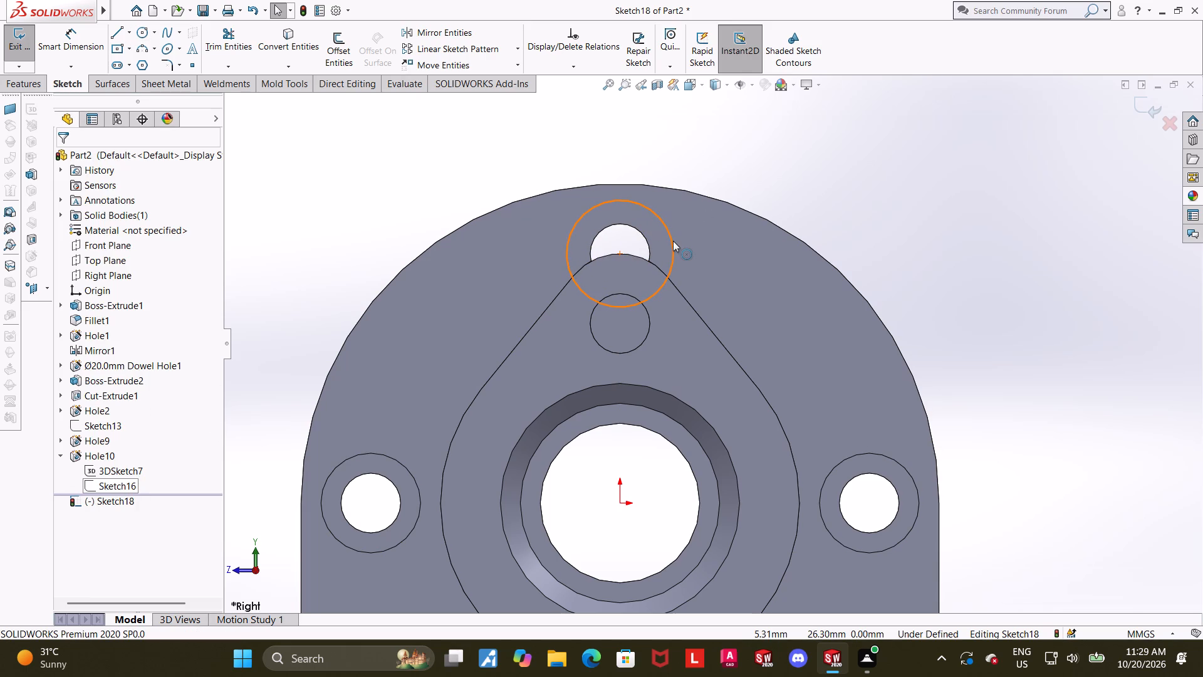
# Dimension the new circle's diameter at 6 mm.
pyautogui.scroll(1, 670, 241)
pyautogui.scroll(-1, 669, 244)
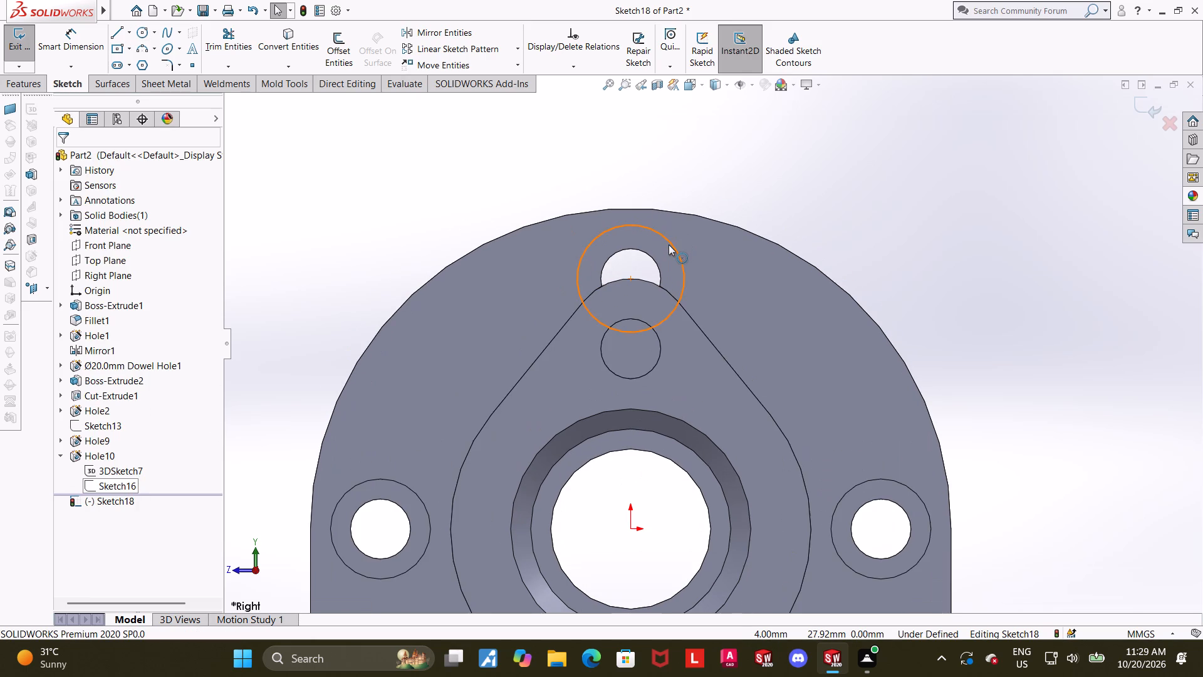
pyautogui.scroll(-1, 669, 244)
pyautogui.scroll(1, 669, 244)
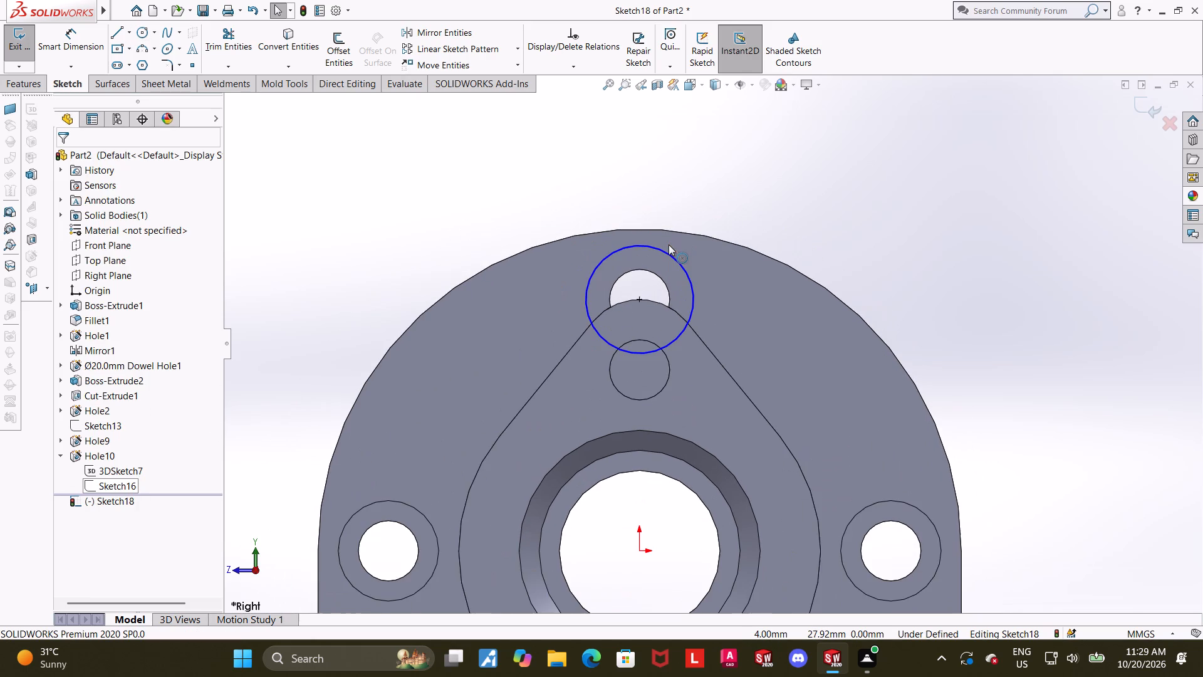
pyautogui.click(73, 36)
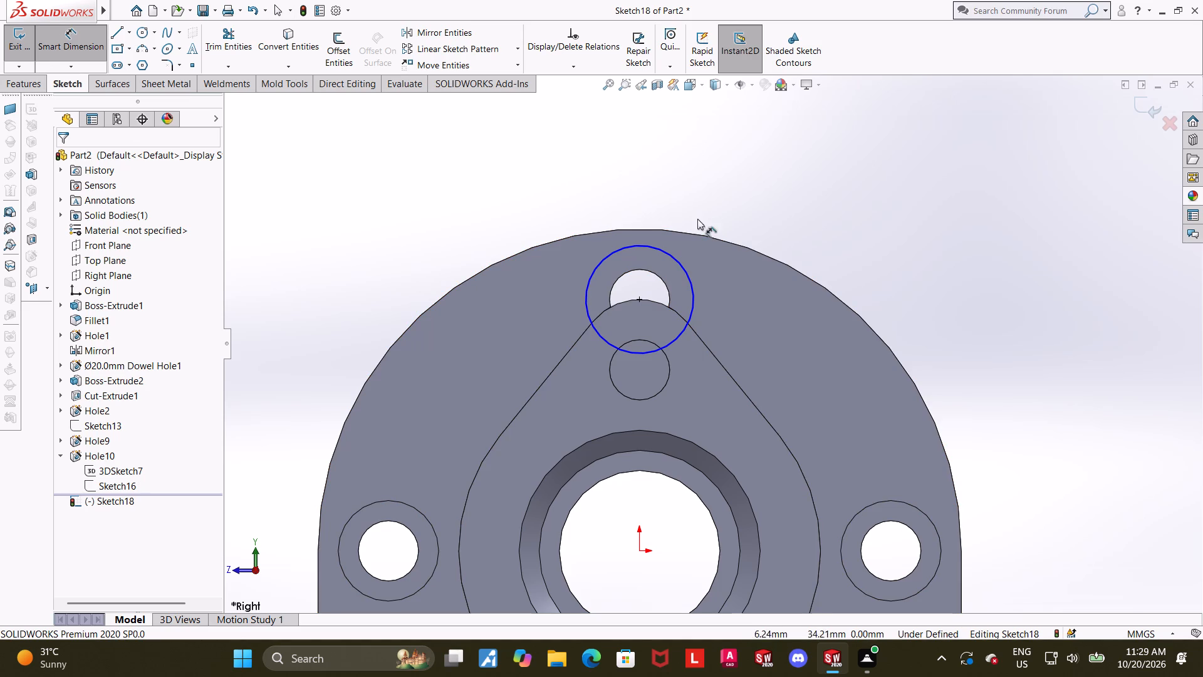
pyautogui.click(675, 256)
pyautogui.click(692, 196)
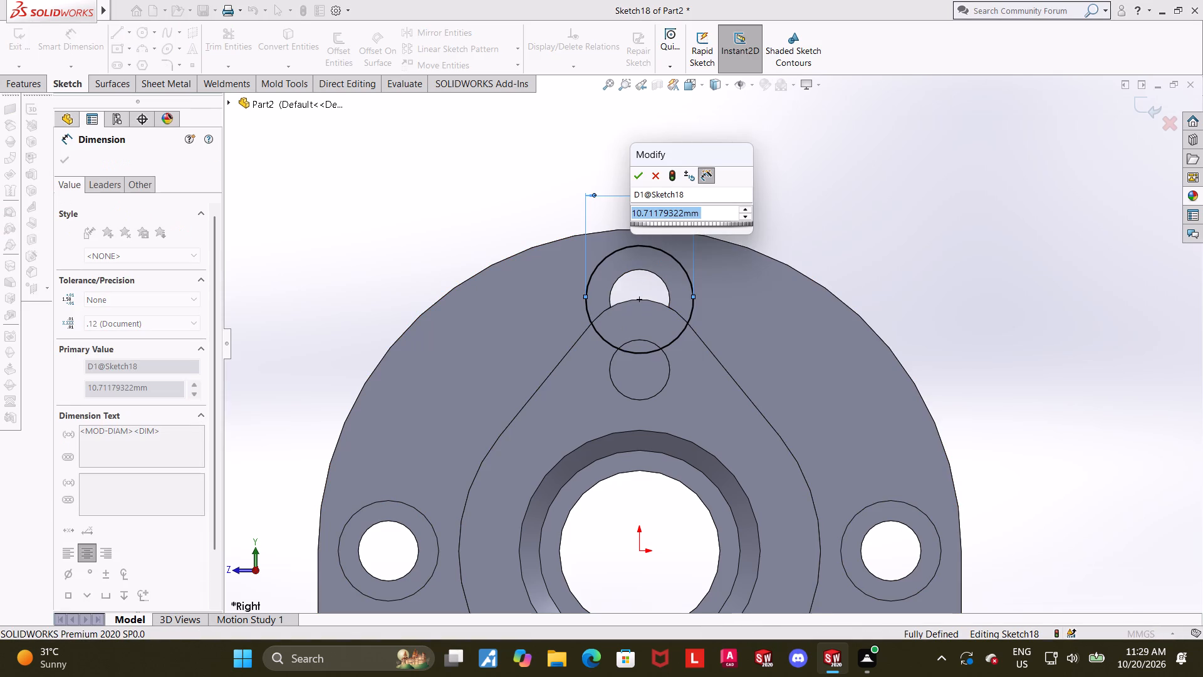
pyautogui.press('6')
pyautogui.press('Return')
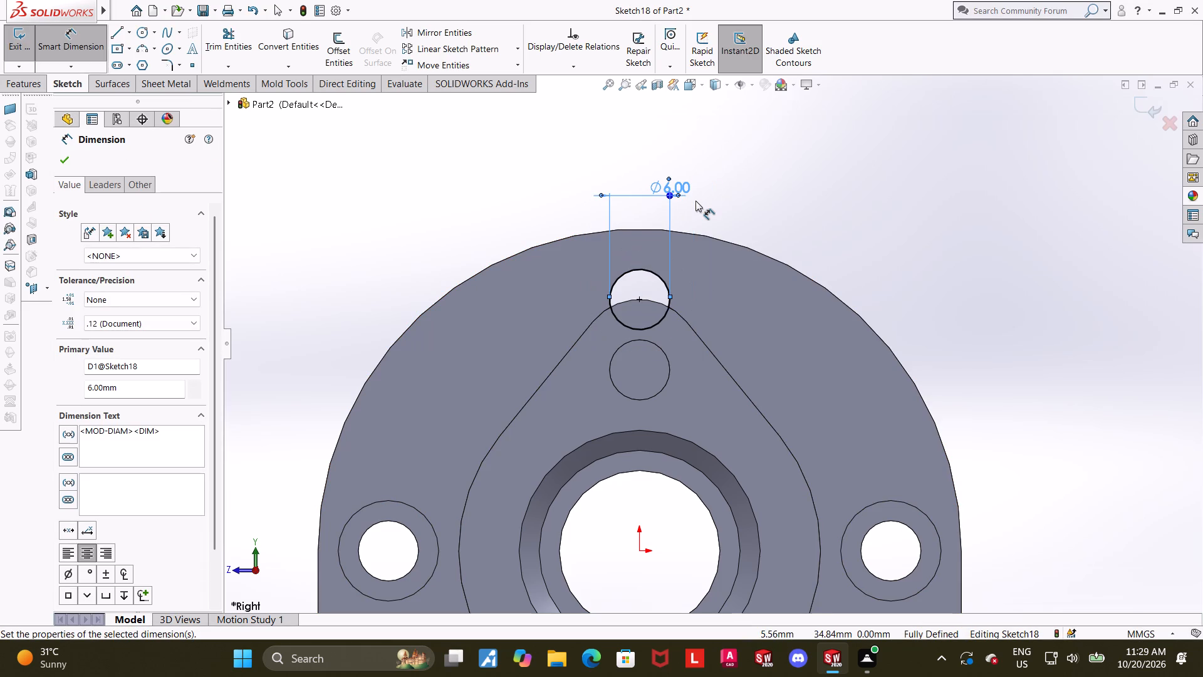
pyautogui.click(1019, 226)
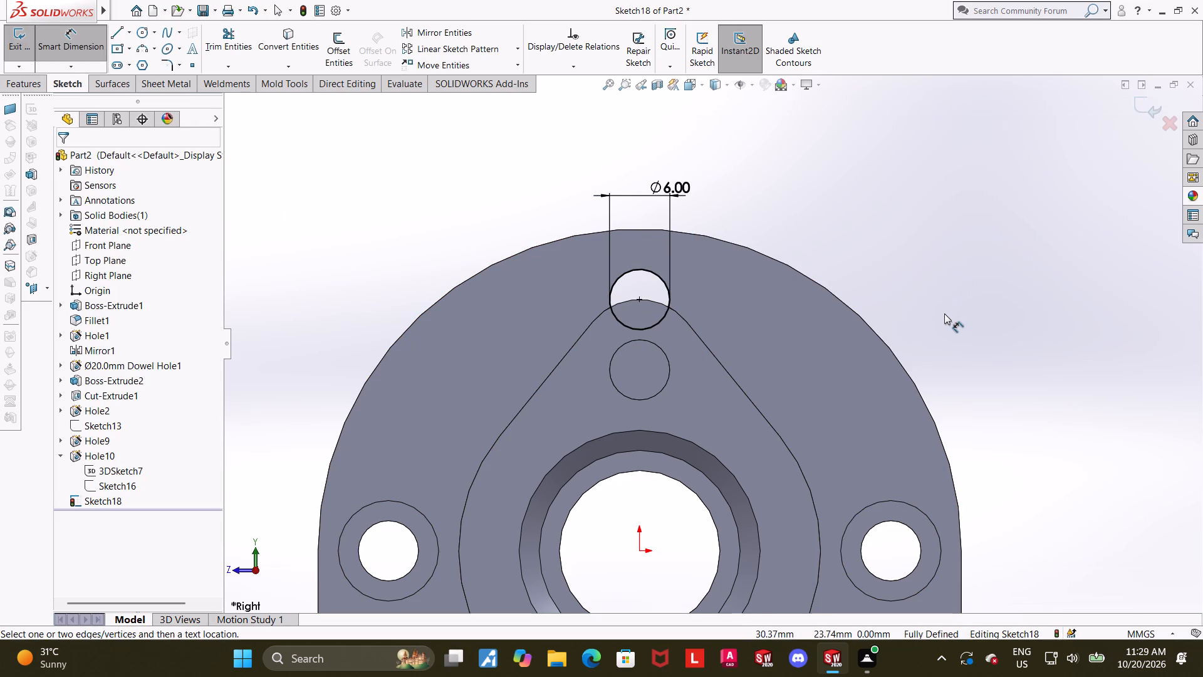
# Set the circle's diameter to 12 mm and exit the sketch.
pyautogui.doubleClick(674, 182)
pyautogui.moveTo(692, 182); pyautogui.dragTo(570, 181)
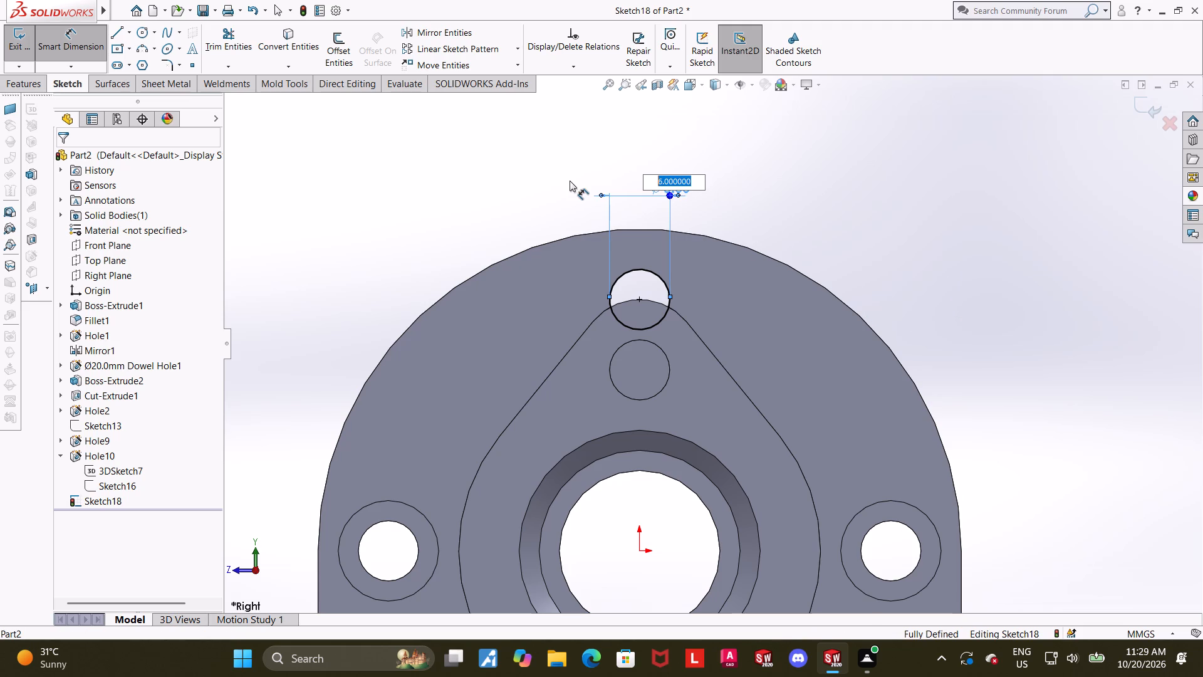
pyautogui.moveTo(570, 181); pyautogui.dragTo(568, 181)
pyautogui.write('12')
pyautogui.press('Return')
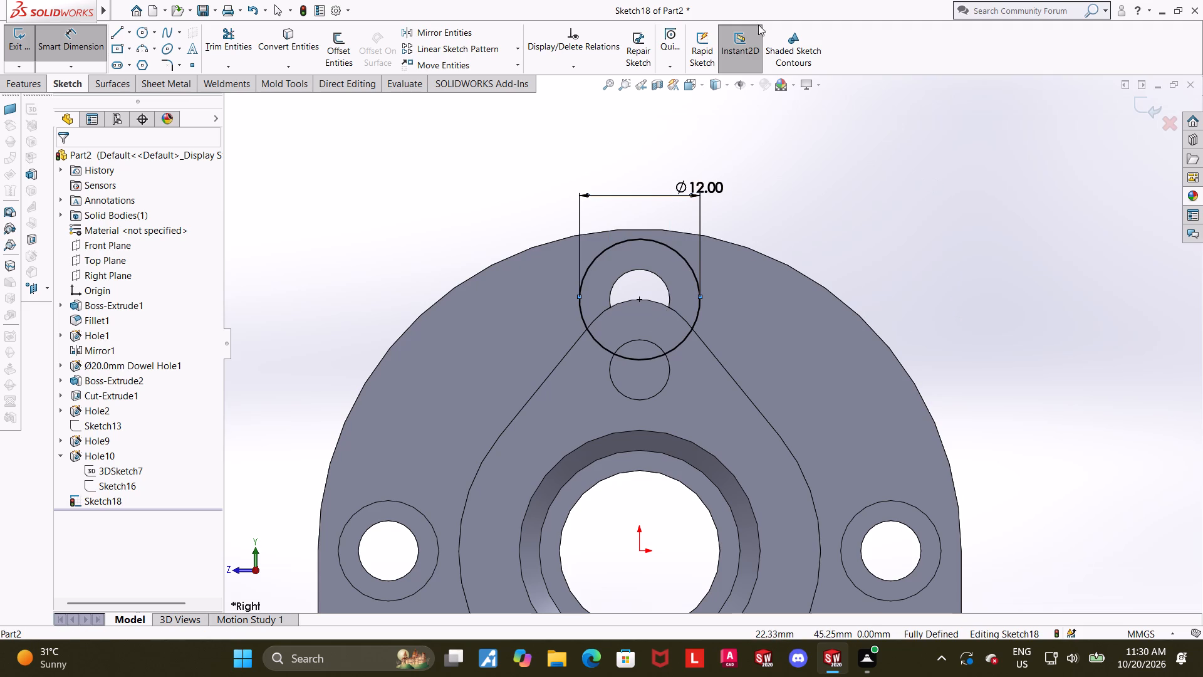
pyautogui.scroll(2, 699, 194)
pyautogui.scroll(-1, 716, 211)
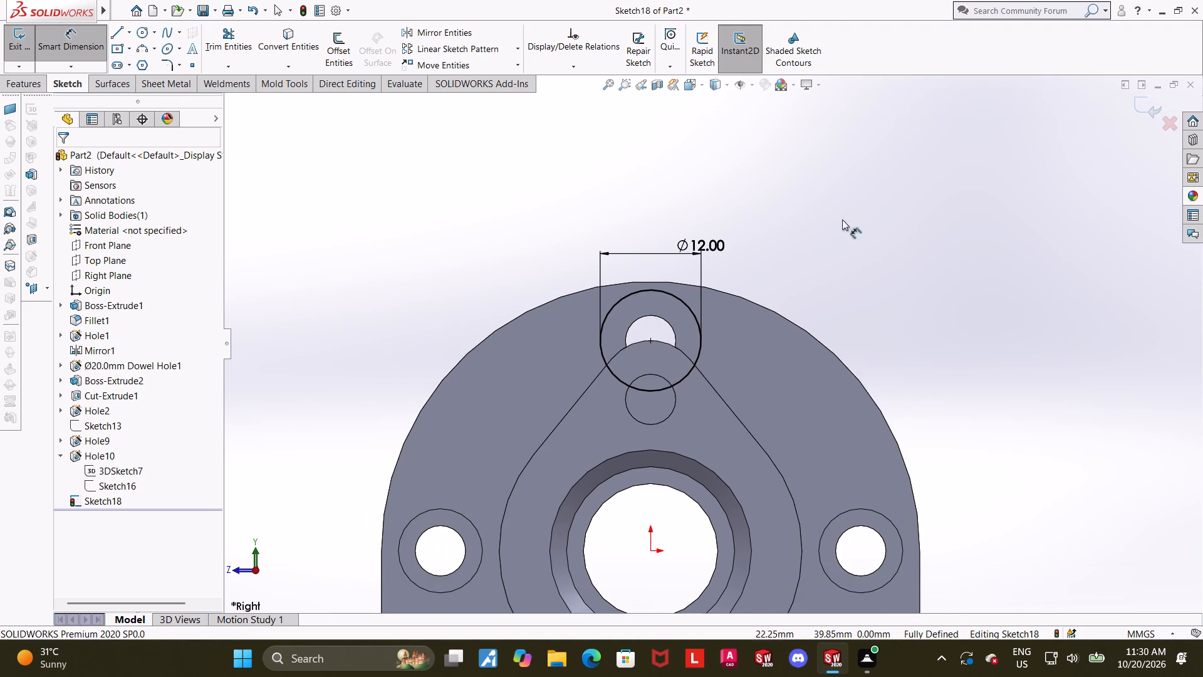
pyautogui.click(1143, 101)
# Extrude the circle as a 12 mm blind boss from the flange face, merged with the body.
pyautogui.moveTo(875, 307); pyautogui.dragTo(845, 327, button='middle')
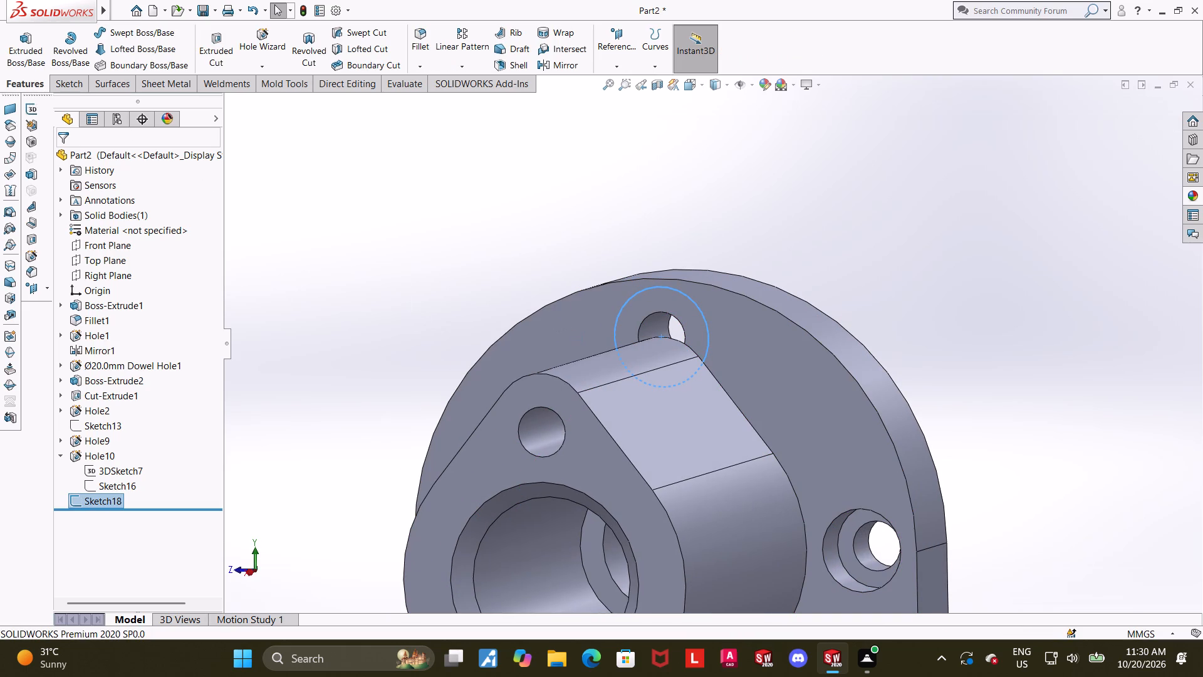
pyautogui.click(31, 56)
pyautogui.moveTo(487, 312); pyautogui.dragTo(454, 318, button='middle')
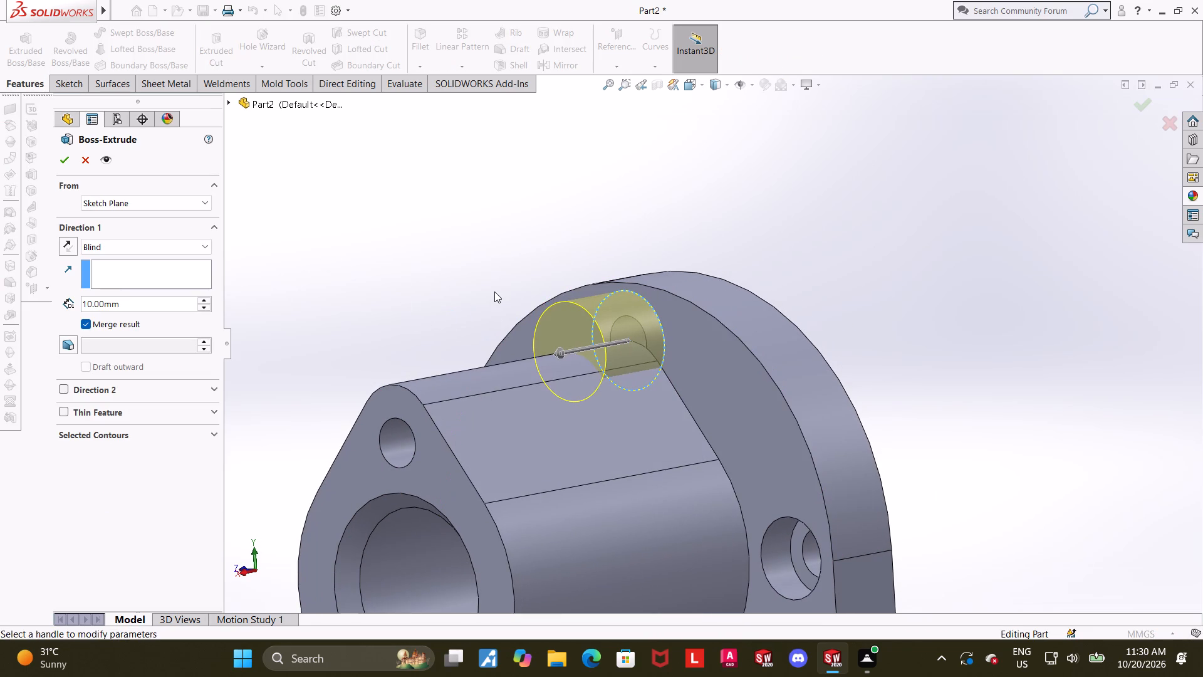
pyautogui.click(159, 304)
pyautogui.moveTo(159, 303); pyautogui.dragTo(156, 302)
pyautogui.moveTo(156, 302); pyautogui.dragTo(78, 302)
pyautogui.press('1')
pyautogui.moveTo(147, 303); pyautogui.dragTo(10, 308)
pyautogui.press('1')
pyautogui.press('2')
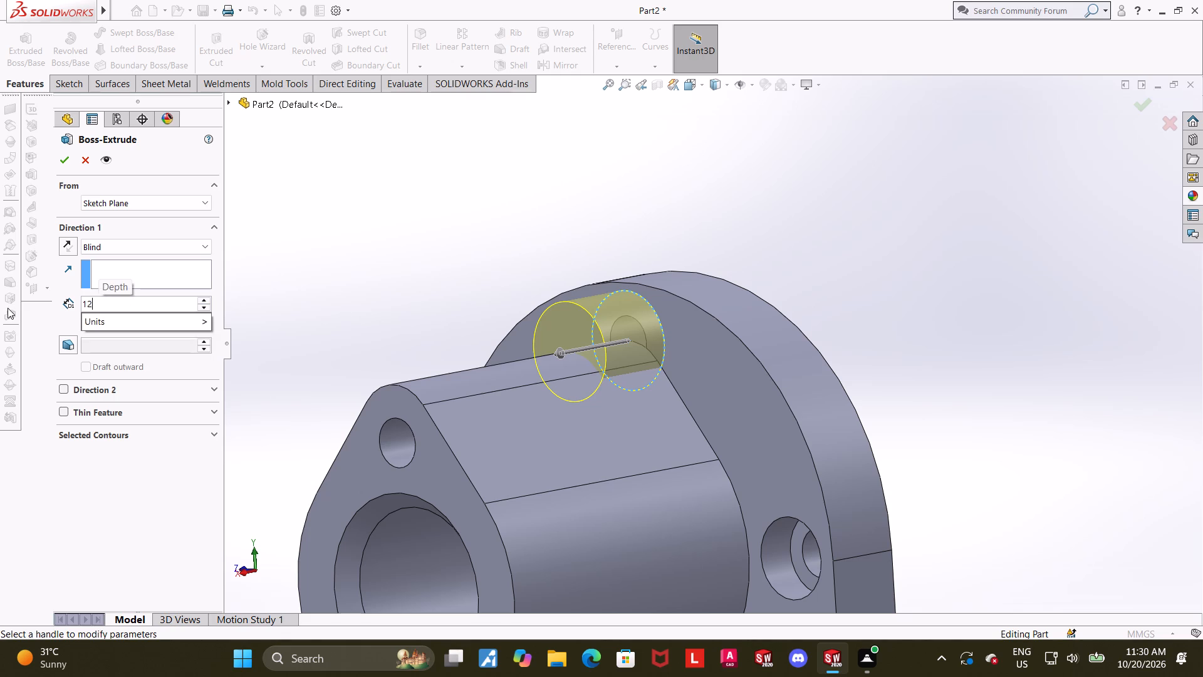
pyautogui.press('Return')
pyautogui.click(58, 157)
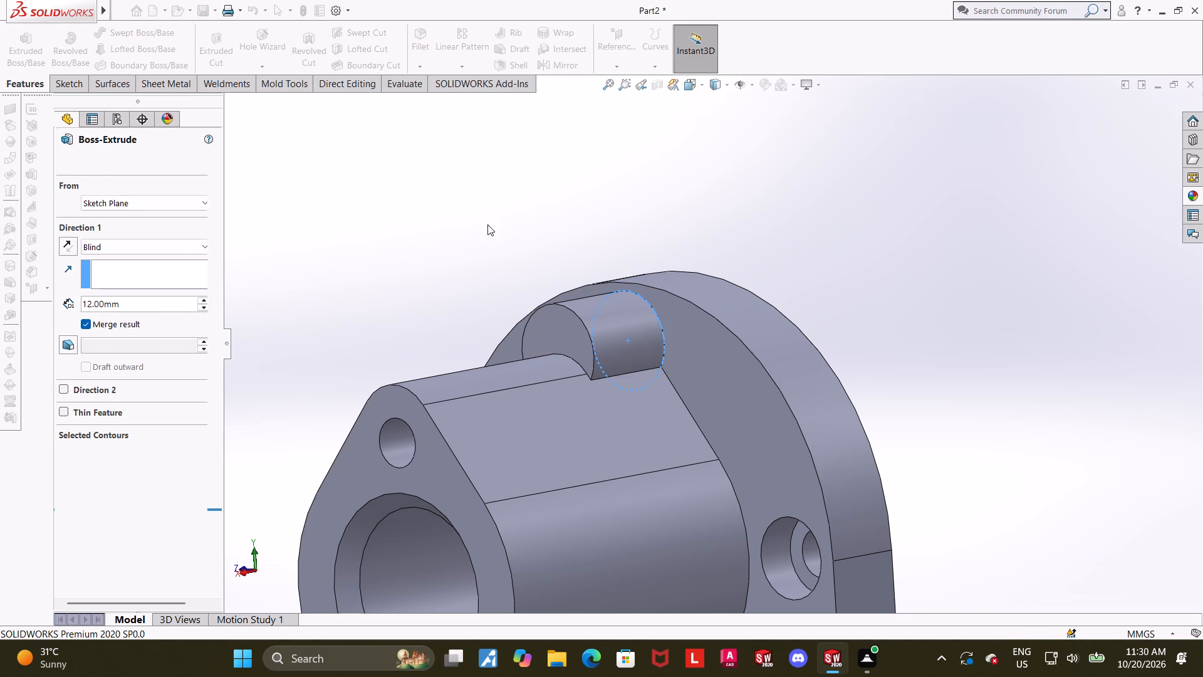
pyautogui.click(487, 224)
# Edit Sketch1 of Boss-Extrude1, set the diameter of the rounded top of the housing profile to 16 mm, and exit the sketch.
pyautogui.moveTo(459, 227); pyautogui.dragTo(451, 253, button='middle')
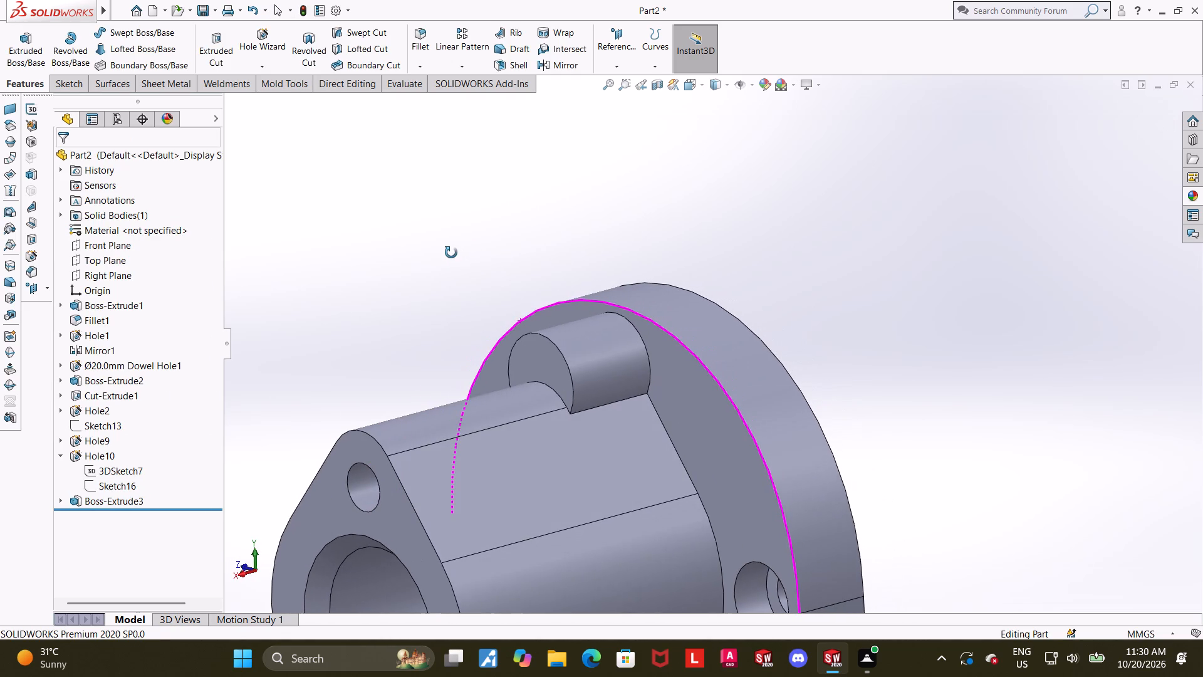
pyautogui.moveTo(451, 253); pyautogui.dragTo(476, 281, button='middle')
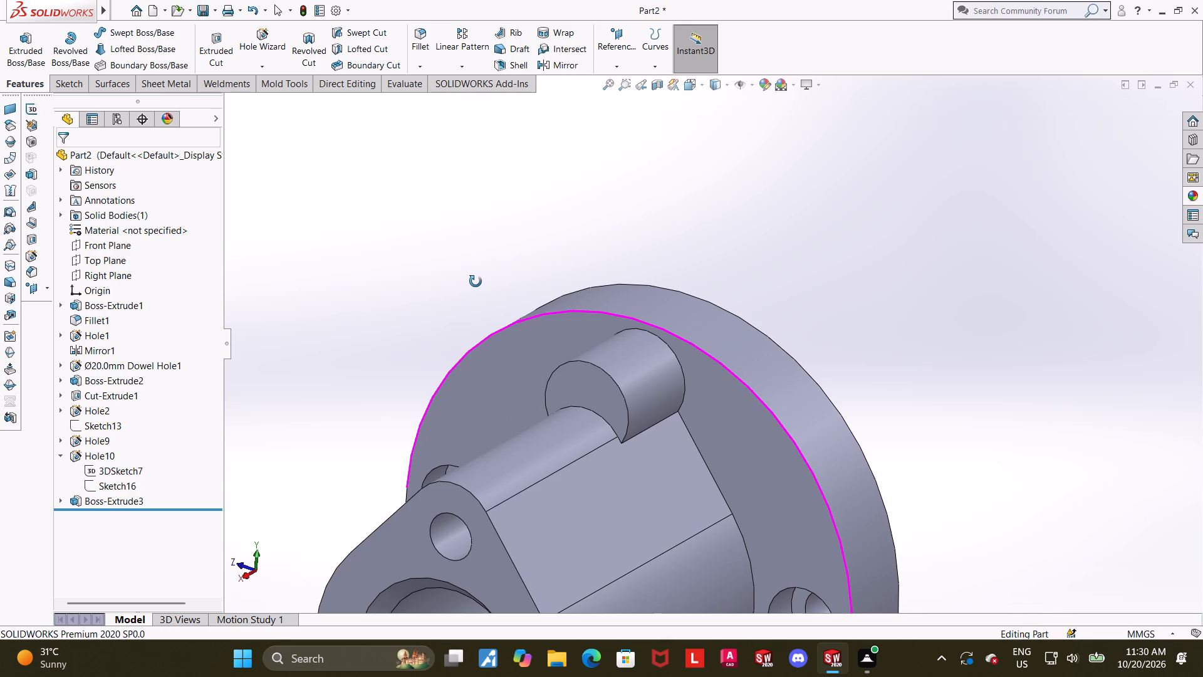
pyautogui.moveTo(476, 281); pyautogui.dragTo(504, 269, button='middle')
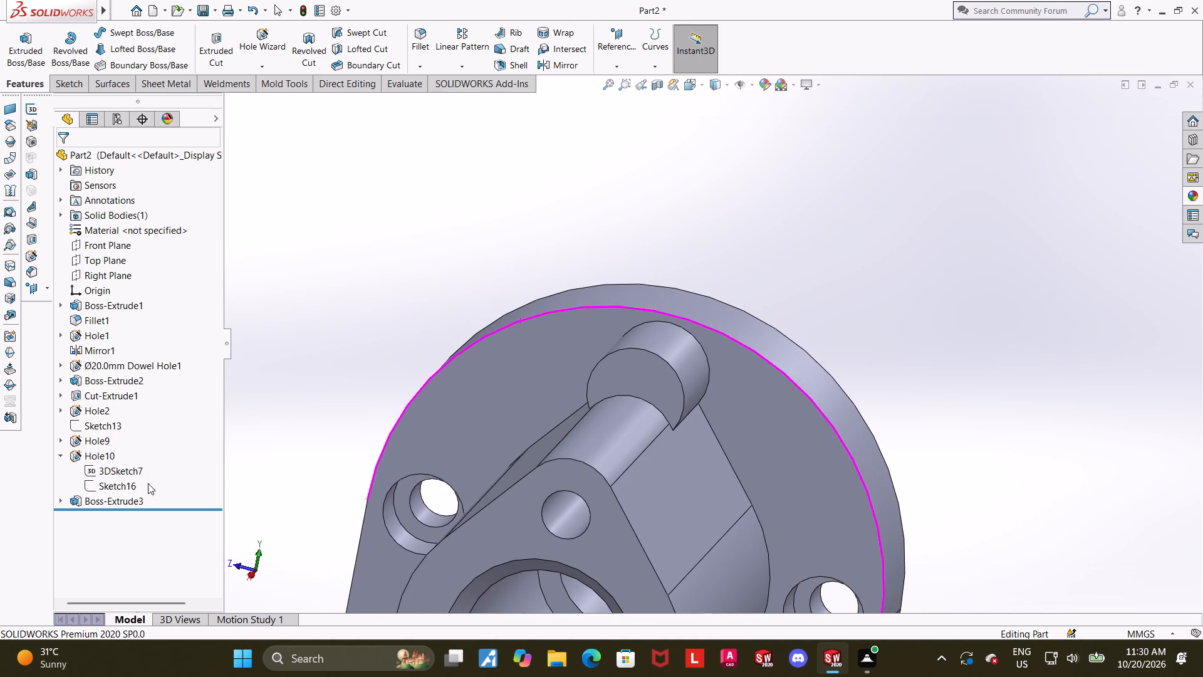
pyautogui.click(64, 306)
pyautogui.click(85, 323)
pyautogui.click(97, 291)
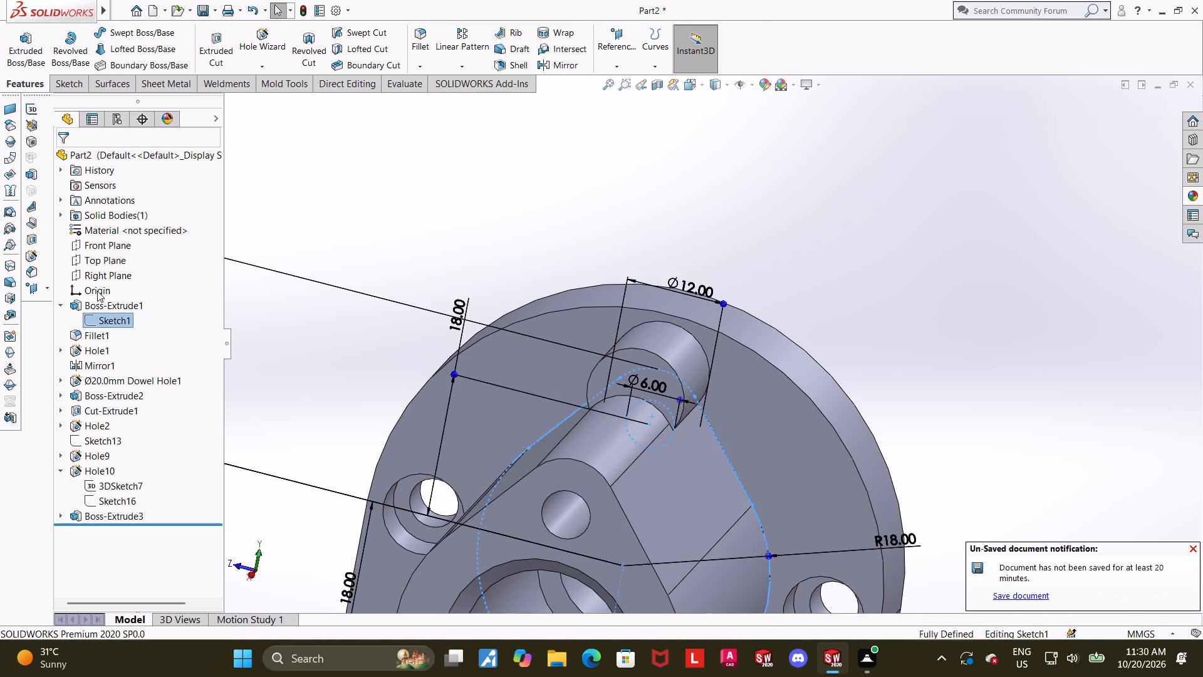
pyautogui.click(107, 307)
pyautogui.click(137, 290)
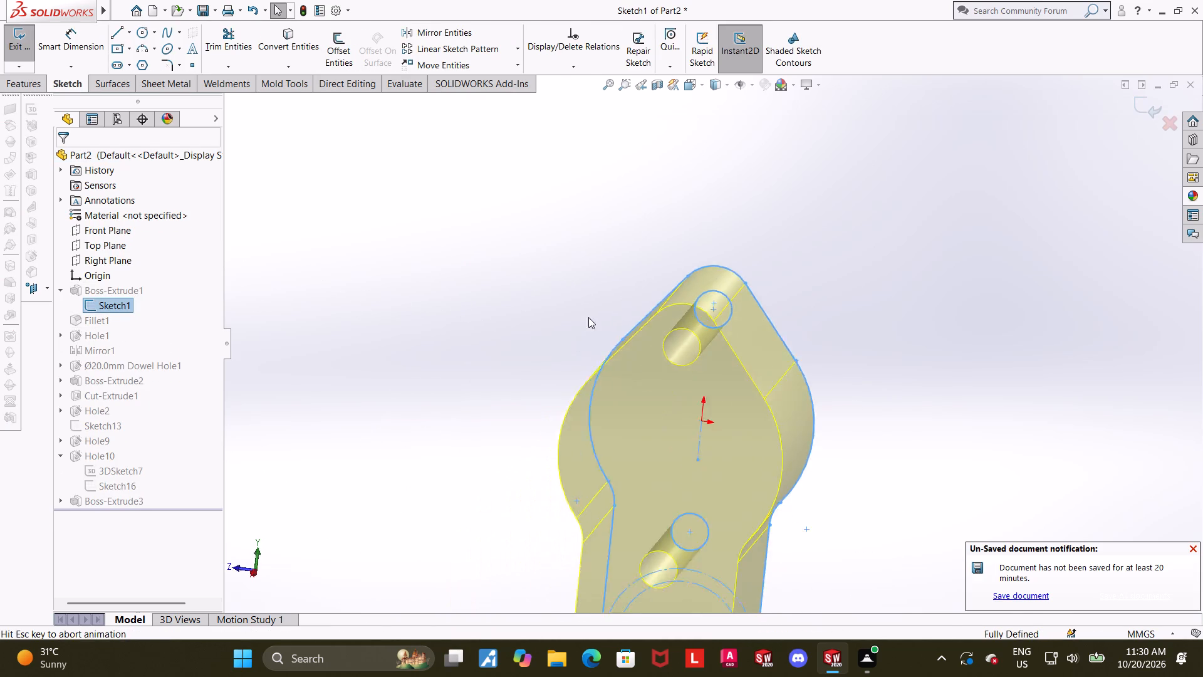
pyautogui.scroll(3, 847, 317)
pyautogui.scroll(-4, 820, 211)
pyautogui.doubleClick(675, 231)
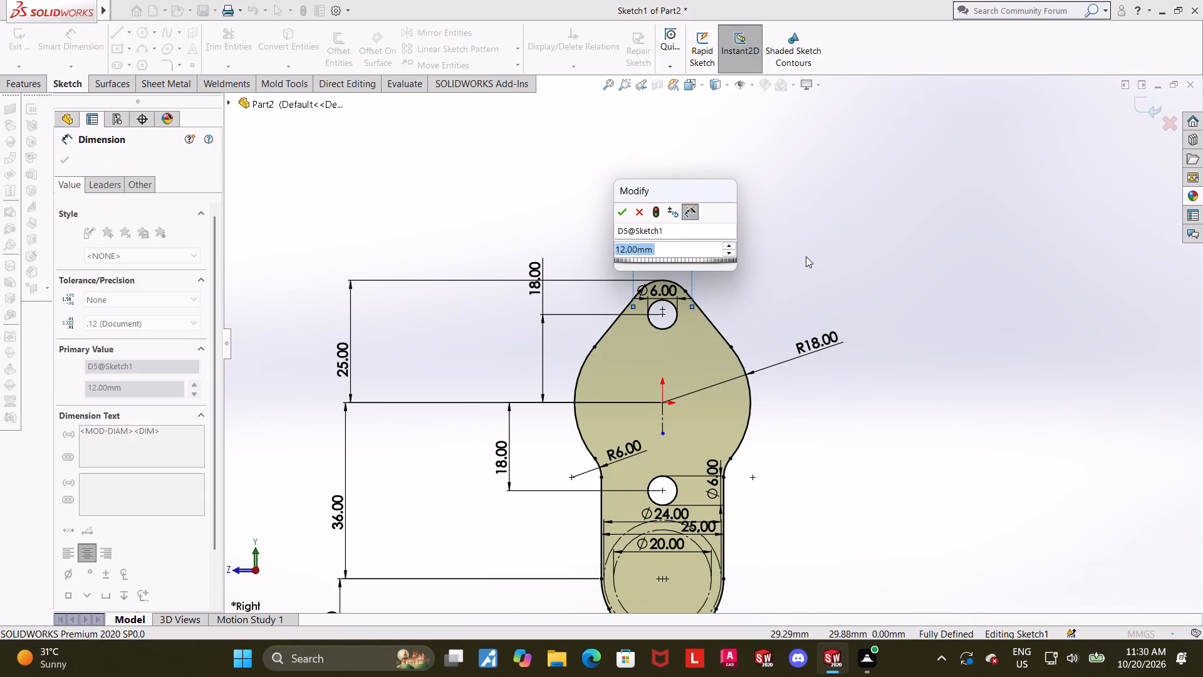
pyautogui.write('16')
pyautogui.press('Return')
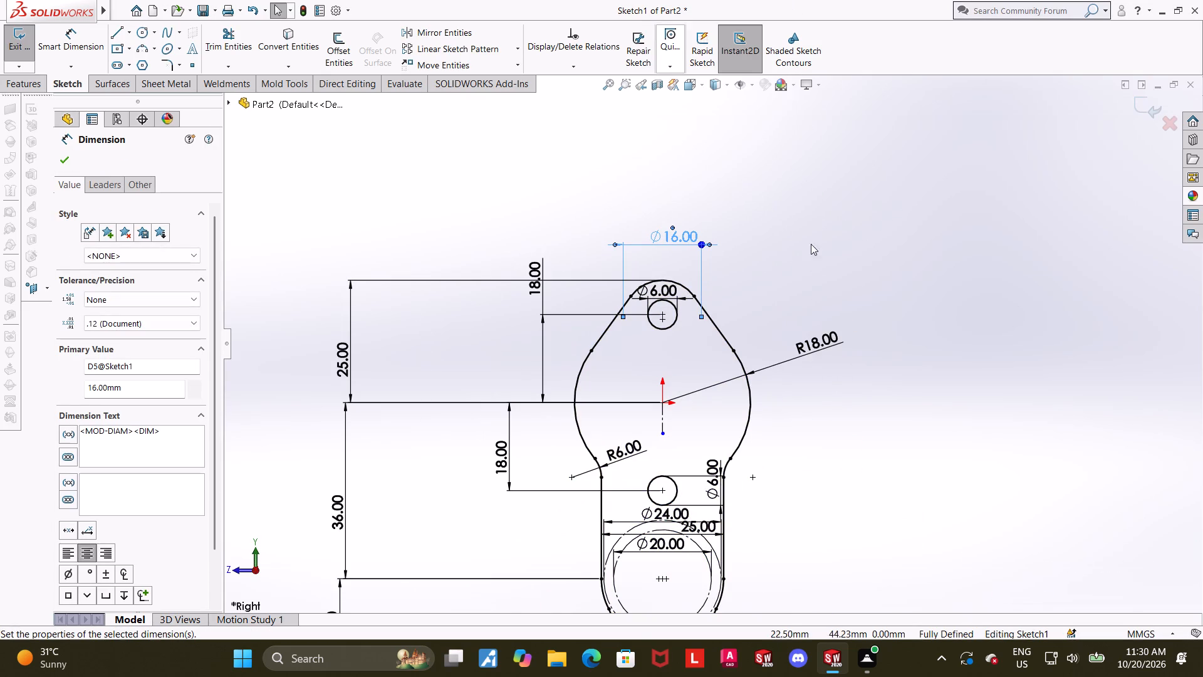
pyautogui.click(961, 283)
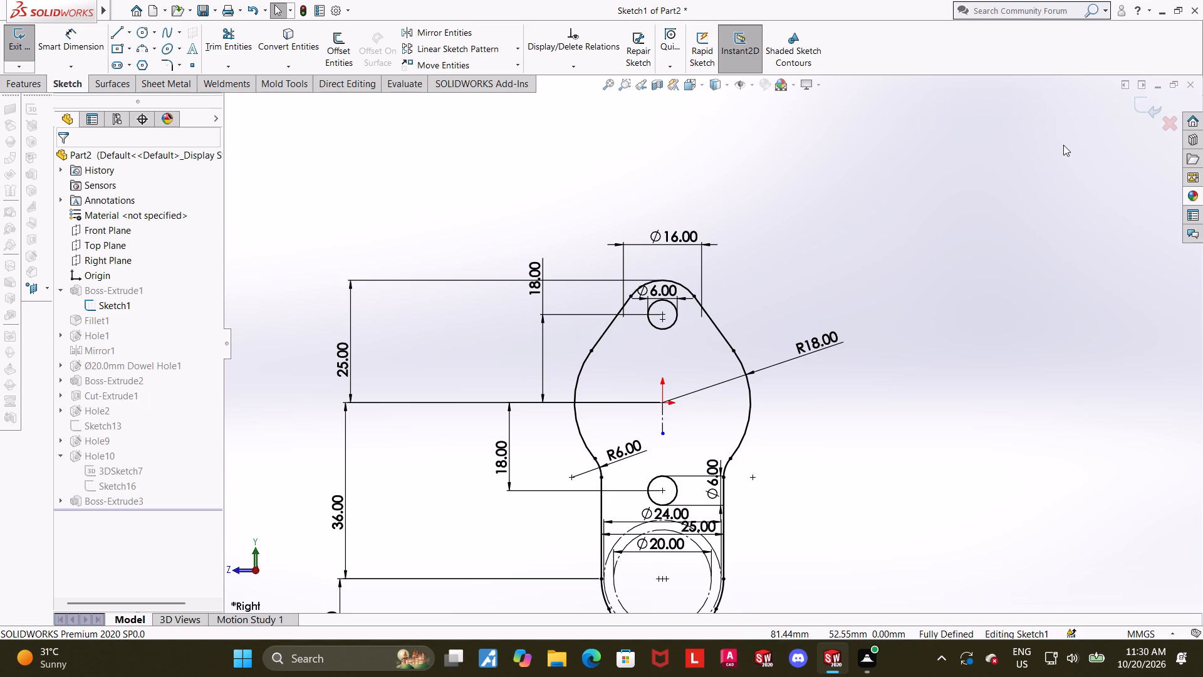
pyautogui.click(1137, 98)
# Edit Sketch18 of Boss-Extrude3, make the 12 mm circle's center coincident with the housing's rounded top edge, and exit the sketch.
pyautogui.moveTo(847, 278); pyautogui.dragTo(801, 321, button='middle')
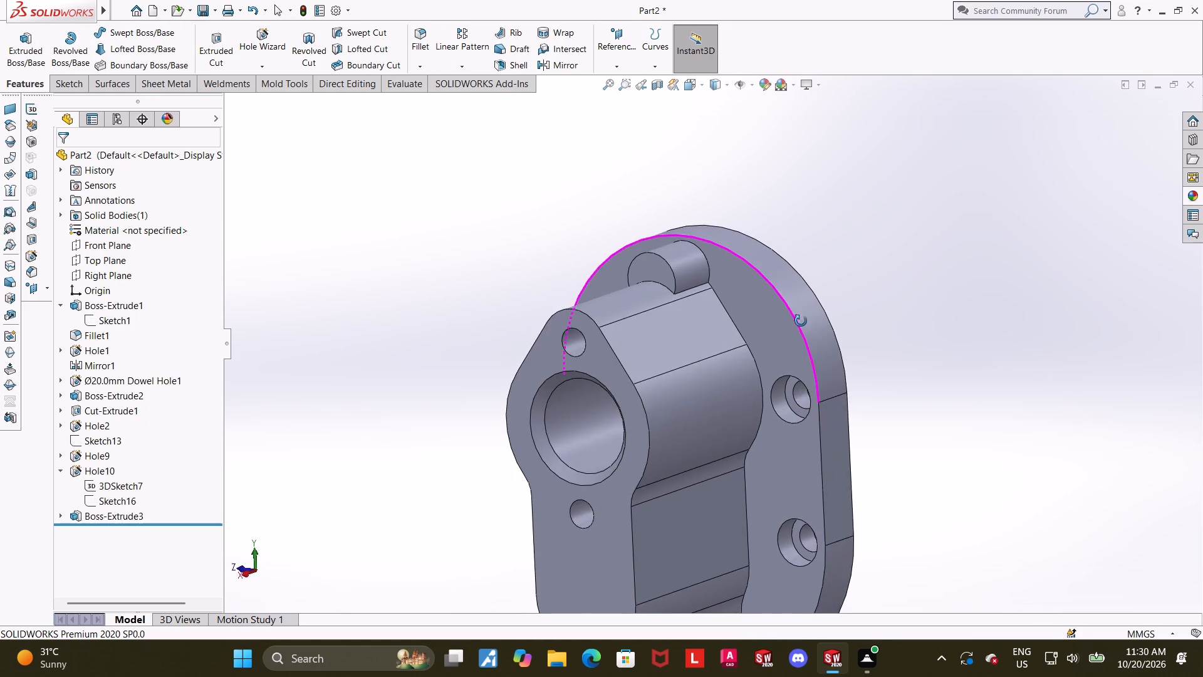
pyautogui.moveTo(801, 321); pyautogui.dragTo(817, 337, button='middle')
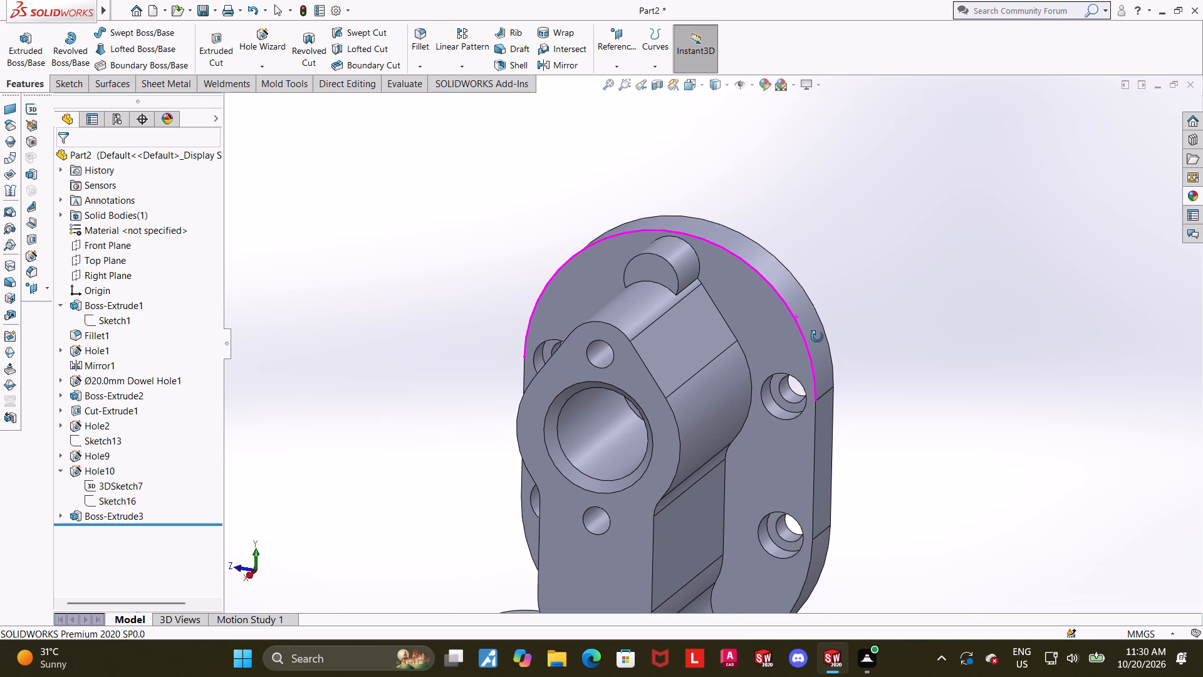
pyautogui.moveTo(817, 337); pyautogui.dragTo(813, 339, button='middle')
pyautogui.scroll(-2, 612, 302)
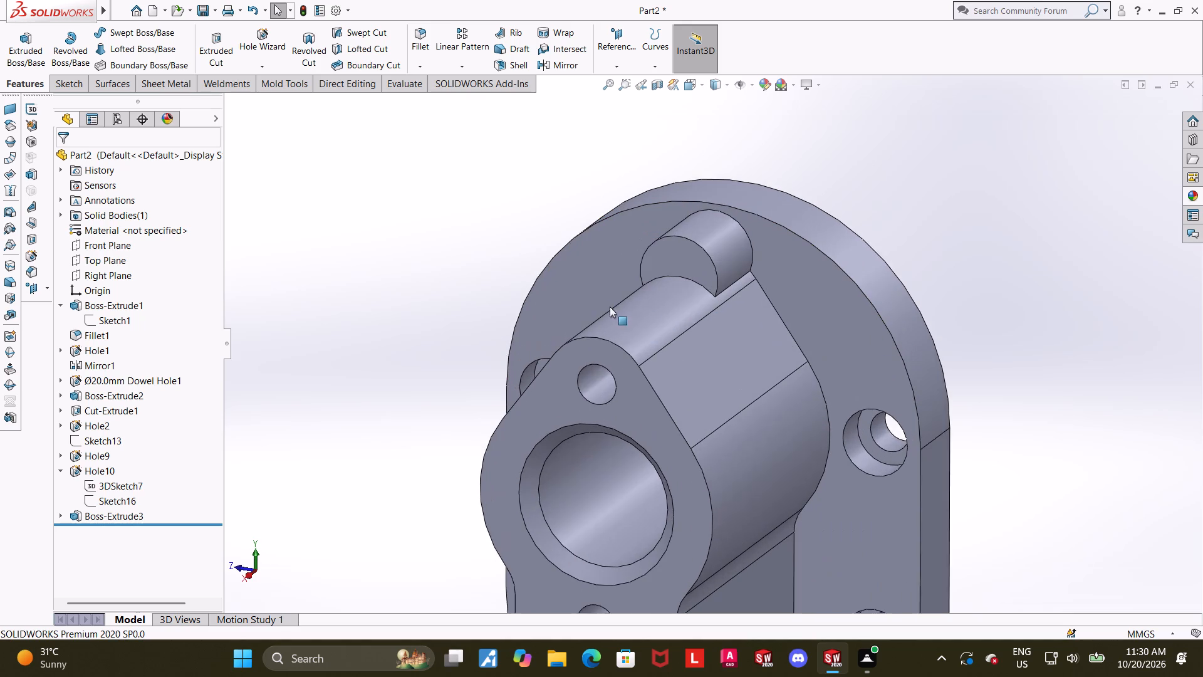
pyautogui.scroll(-3, 741, 265)
pyautogui.moveTo(741, 268); pyautogui.dragTo(777, 243, button='middle')
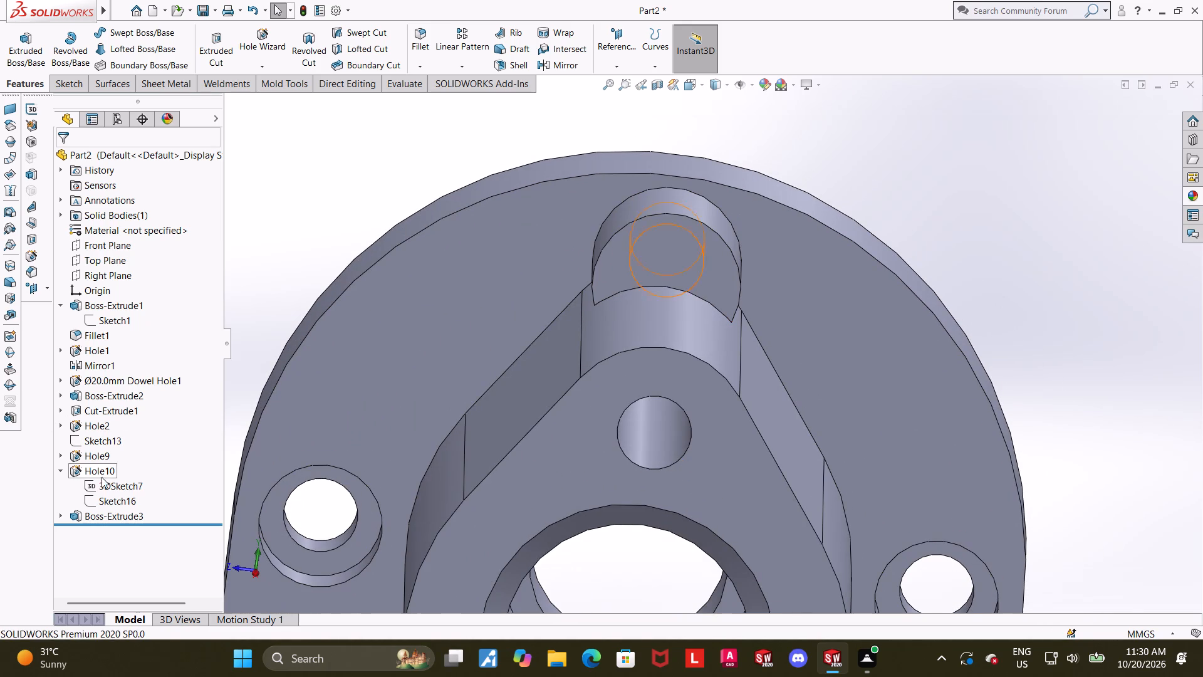
pyautogui.click(59, 510)
pyautogui.click(103, 532)
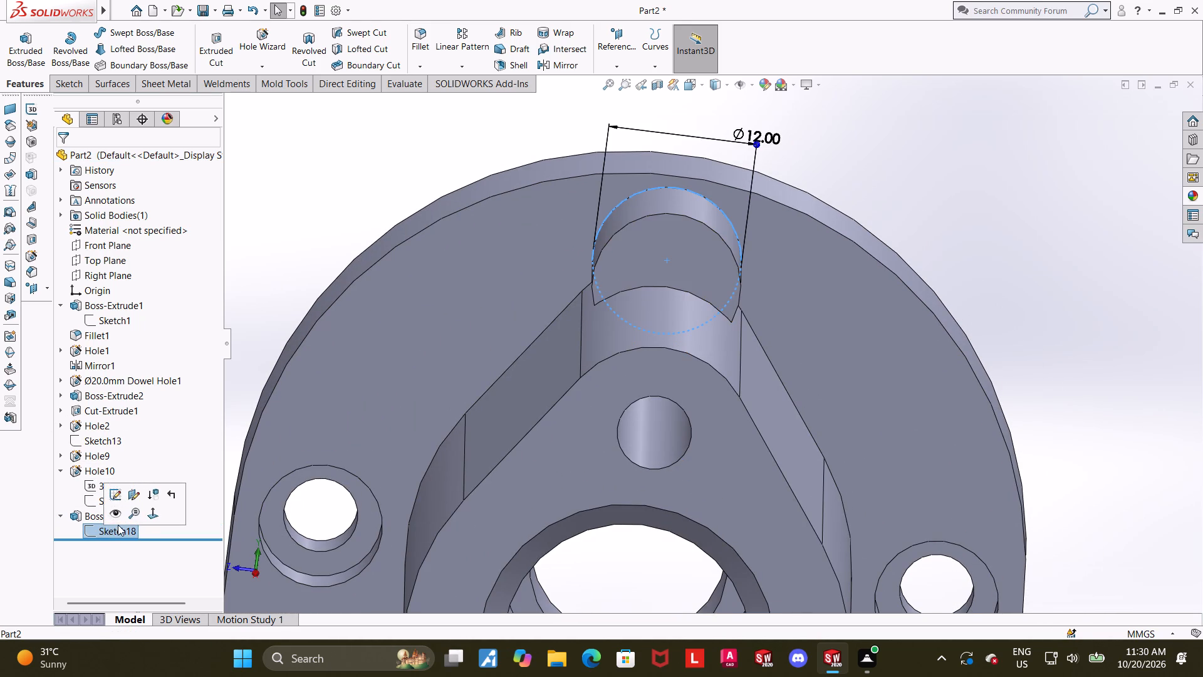
pyautogui.click(116, 500)
pyautogui.click(122, 528)
pyautogui.click(148, 513)
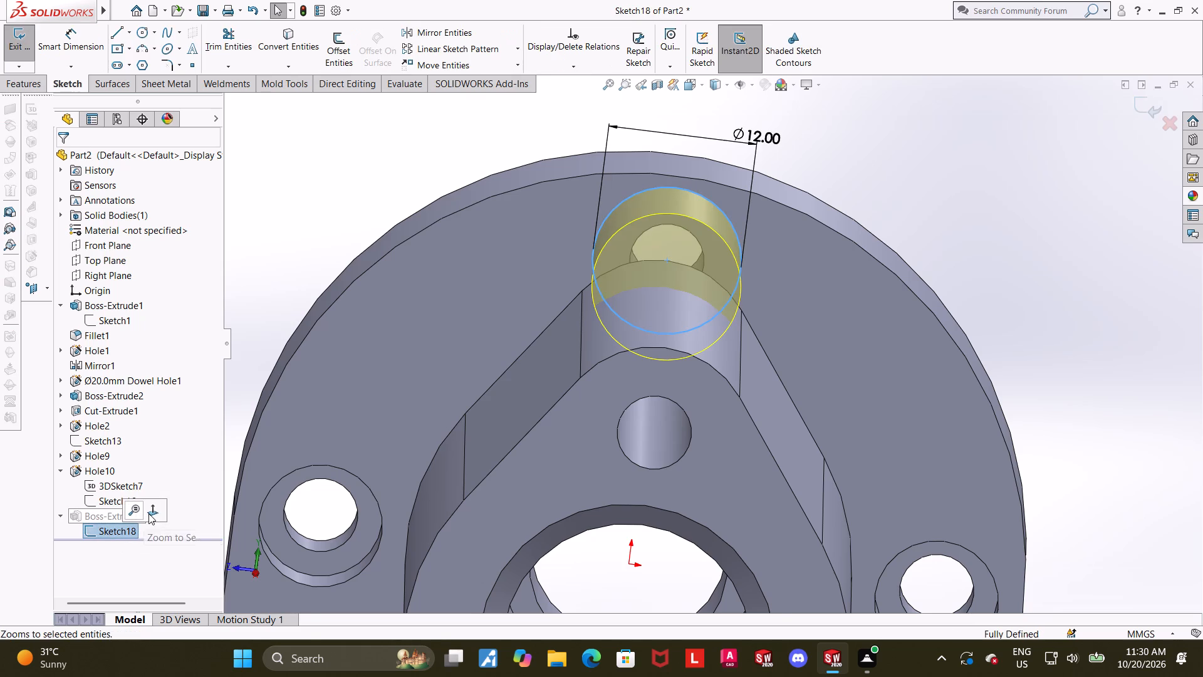
pyautogui.click(936, 300)
pyautogui.scroll(-5, 718, 134)
pyautogui.scroll(-4, 738, 261)
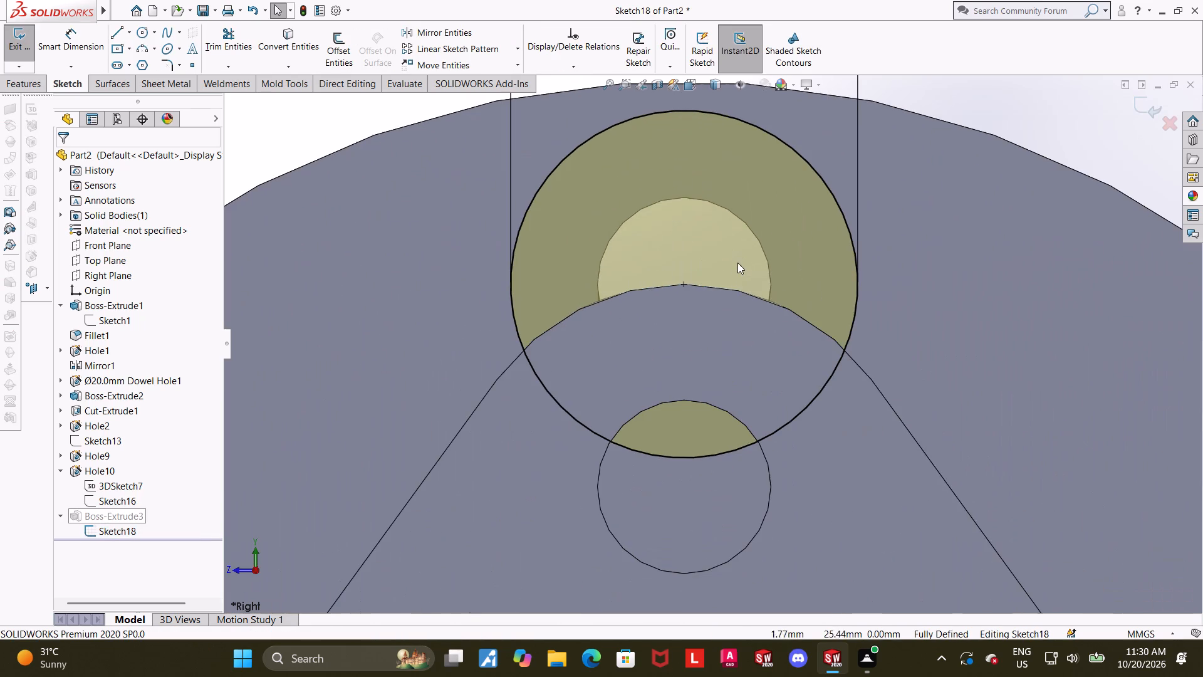
pyautogui.scroll(-1, 737, 263)
pyautogui.click(692, 286)
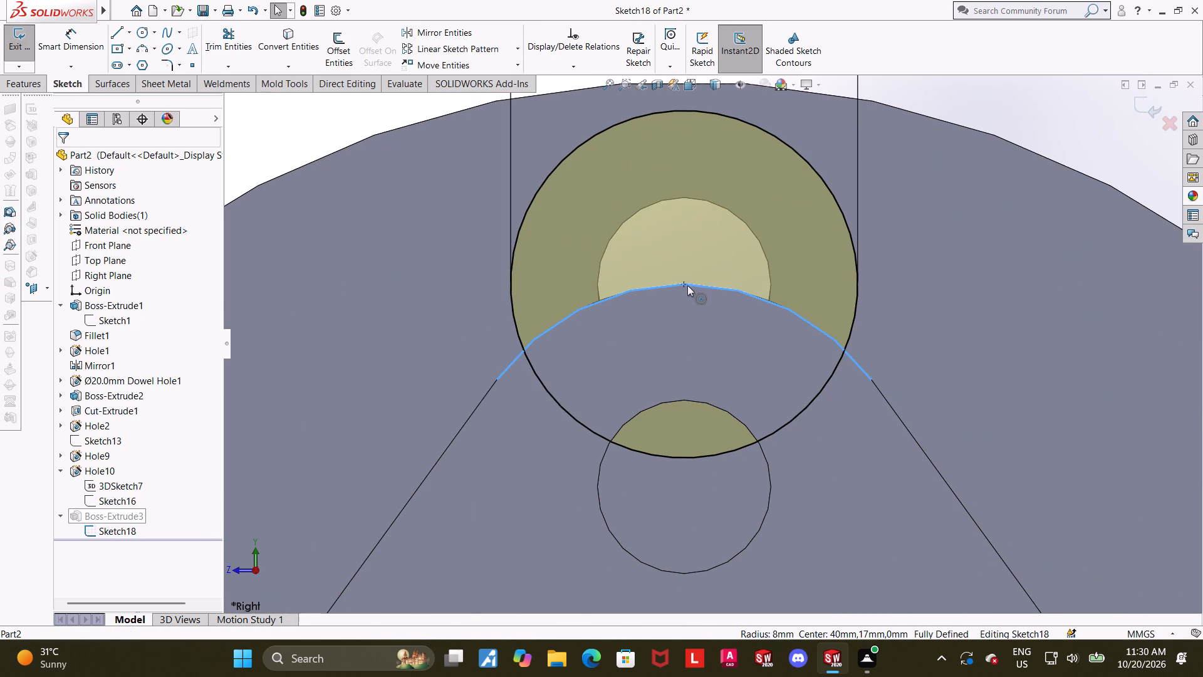
pyautogui.keyDown('ctrl'); pyautogui.click(685, 285); pyautogui.keyUp('ctrl')
pyautogui.click(66, 416)
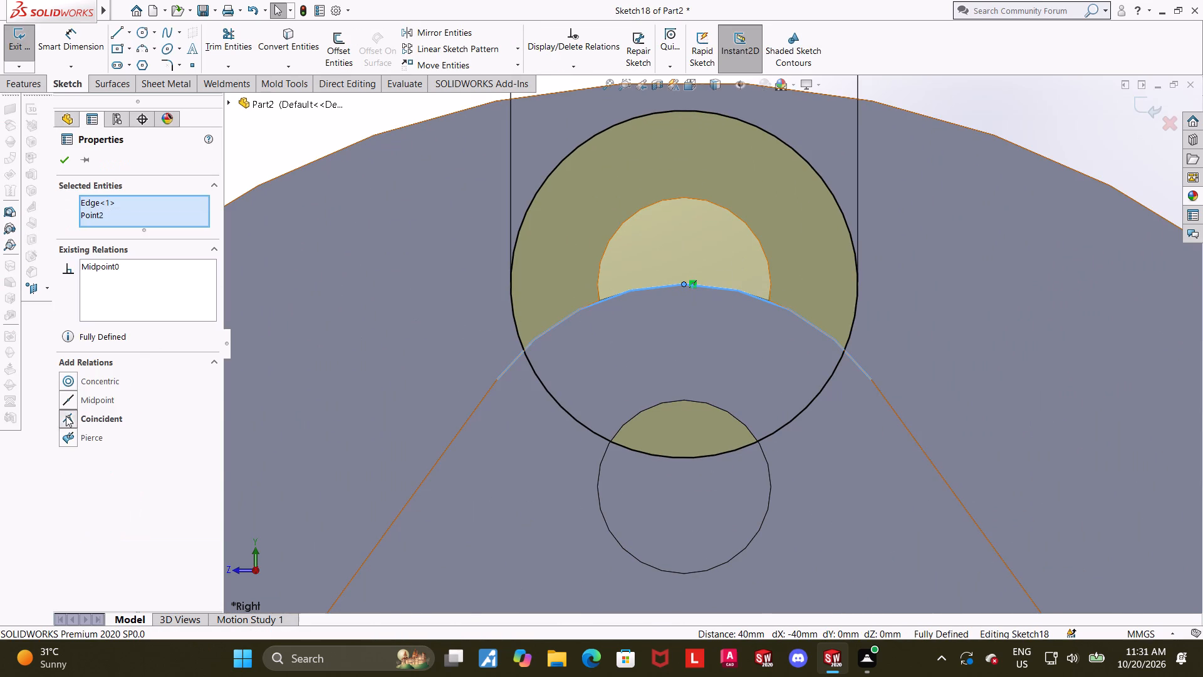
pyautogui.scroll(6, 573, 356)
pyautogui.click(905, 311)
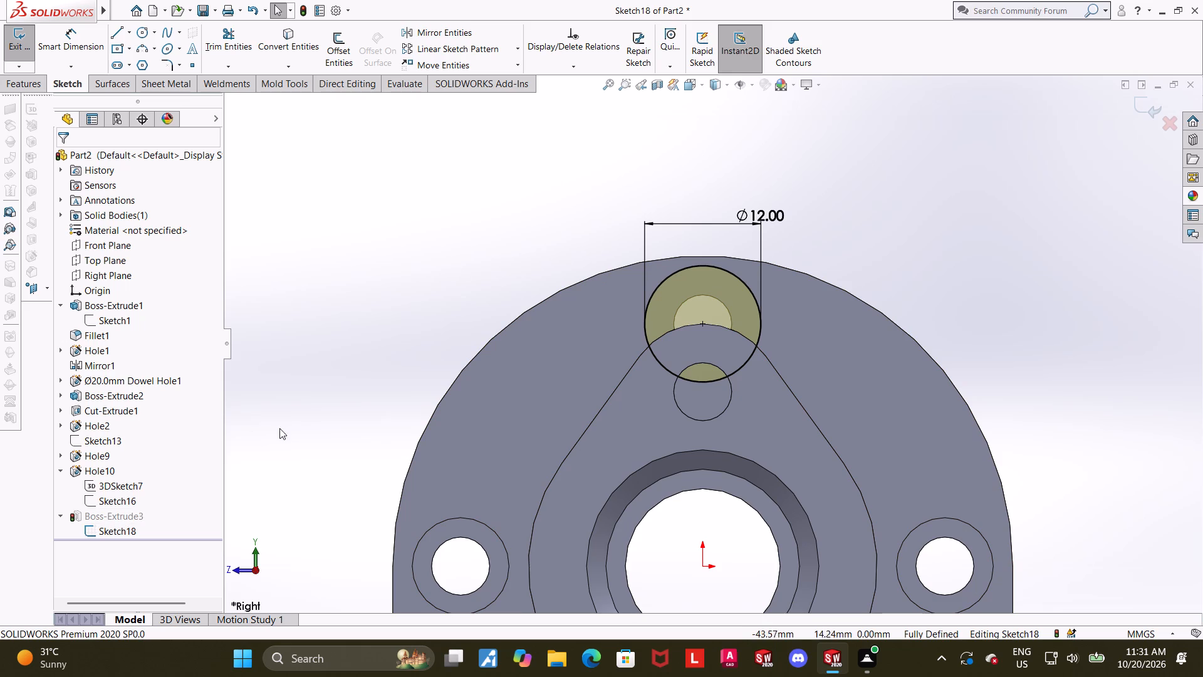
pyautogui.click(1139, 107)
pyautogui.scroll(4, 1025, 257)
pyautogui.click(1002, 295)
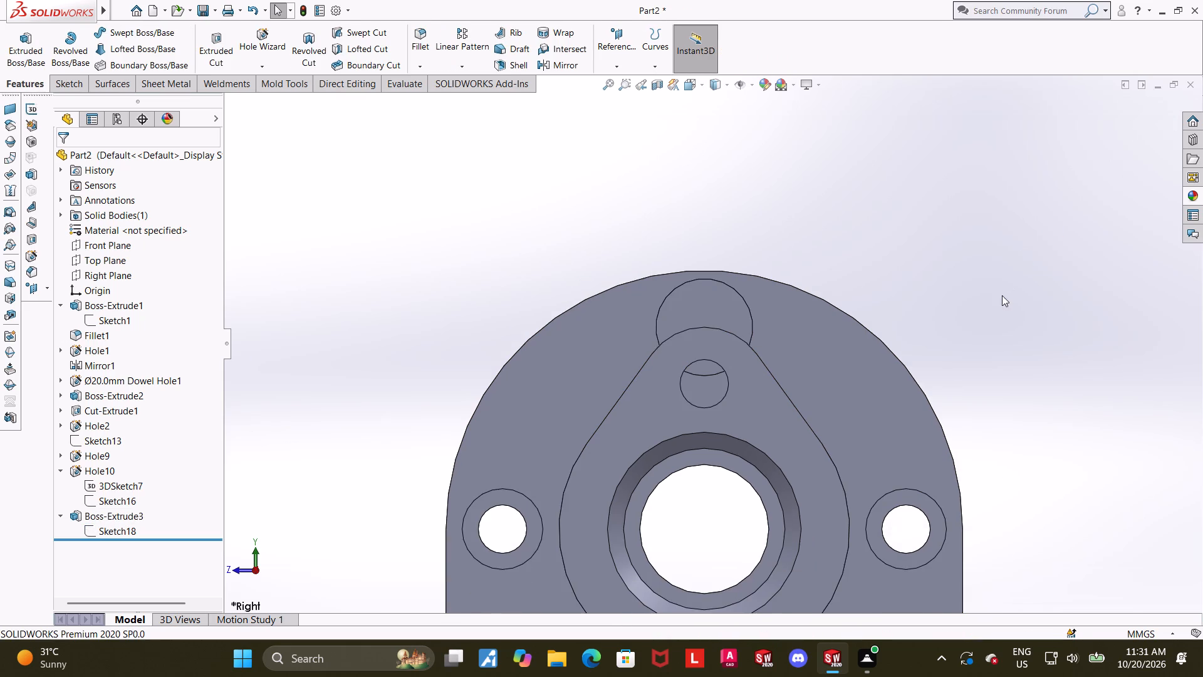
# Examine from several angles how the small top boss meets the housing's rounded top and upper hole.
pyautogui.scroll(2, 996, 337)
pyautogui.moveTo(993, 336); pyautogui.dragTo(987, 337, button='middle')
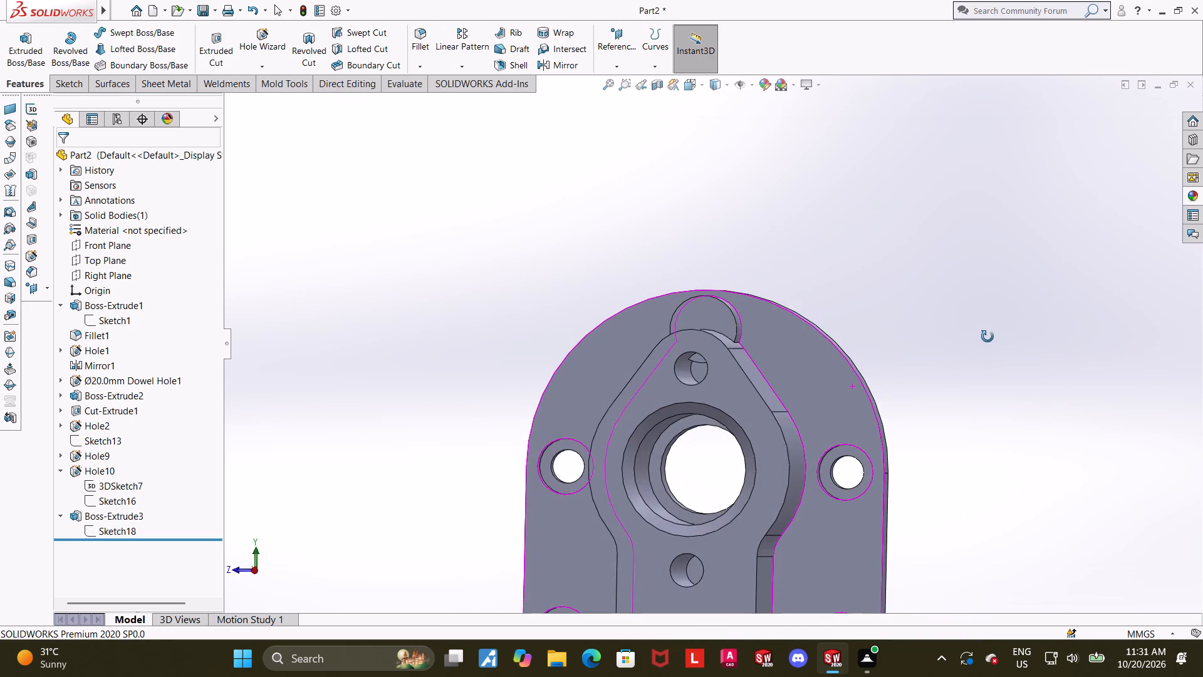
pyautogui.moveTo(987, 337); pyautogui.dragTo(999, 339, button='middle')
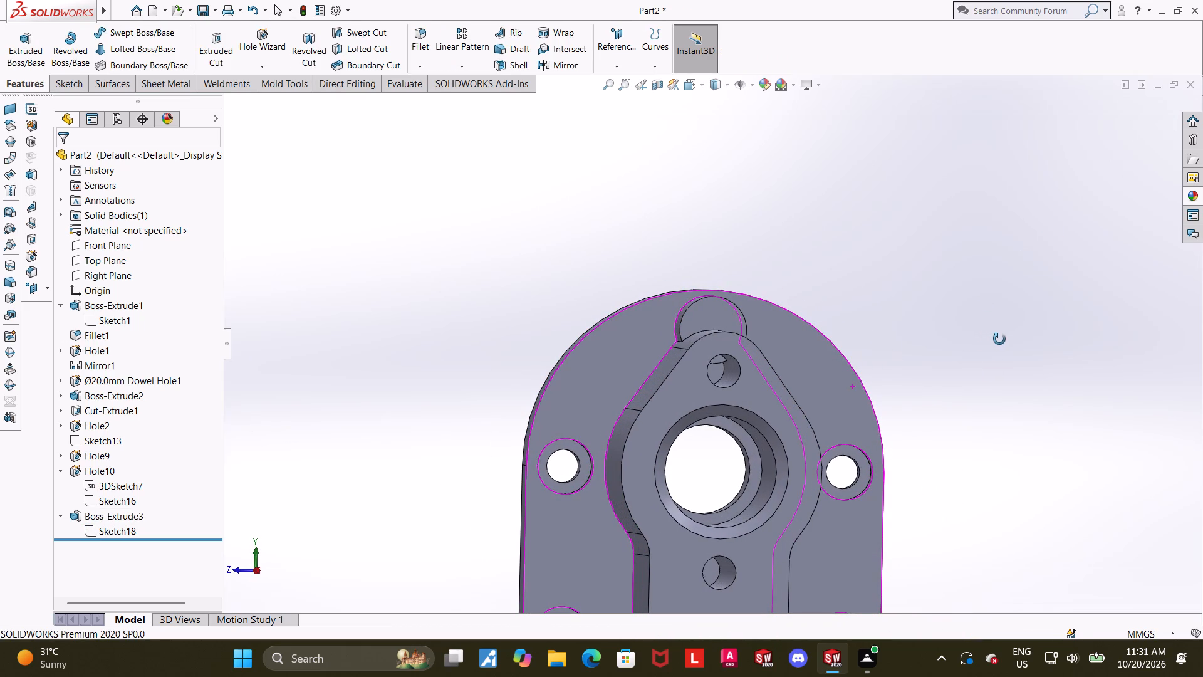
pyautogui.moveTo(999, 339); pyautogui.dragTo(982, 354, button='middle')
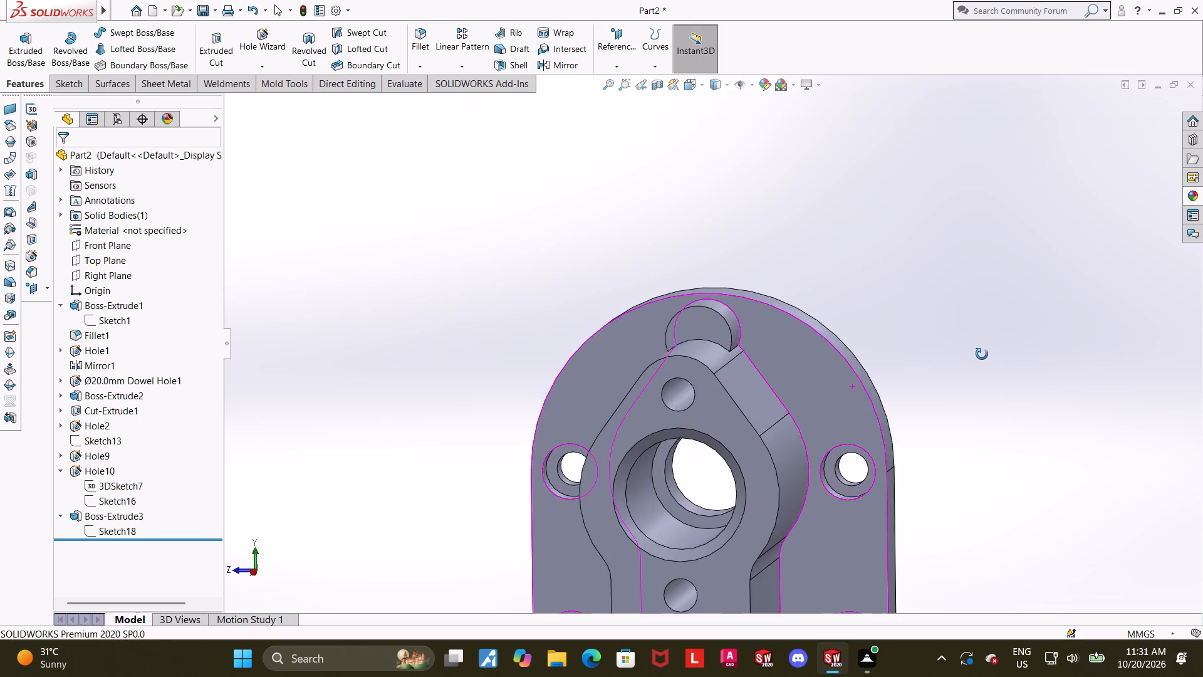
pyautogui.moveTo(982, 354); pyautogui.dragTo(991, 339, button='middle')
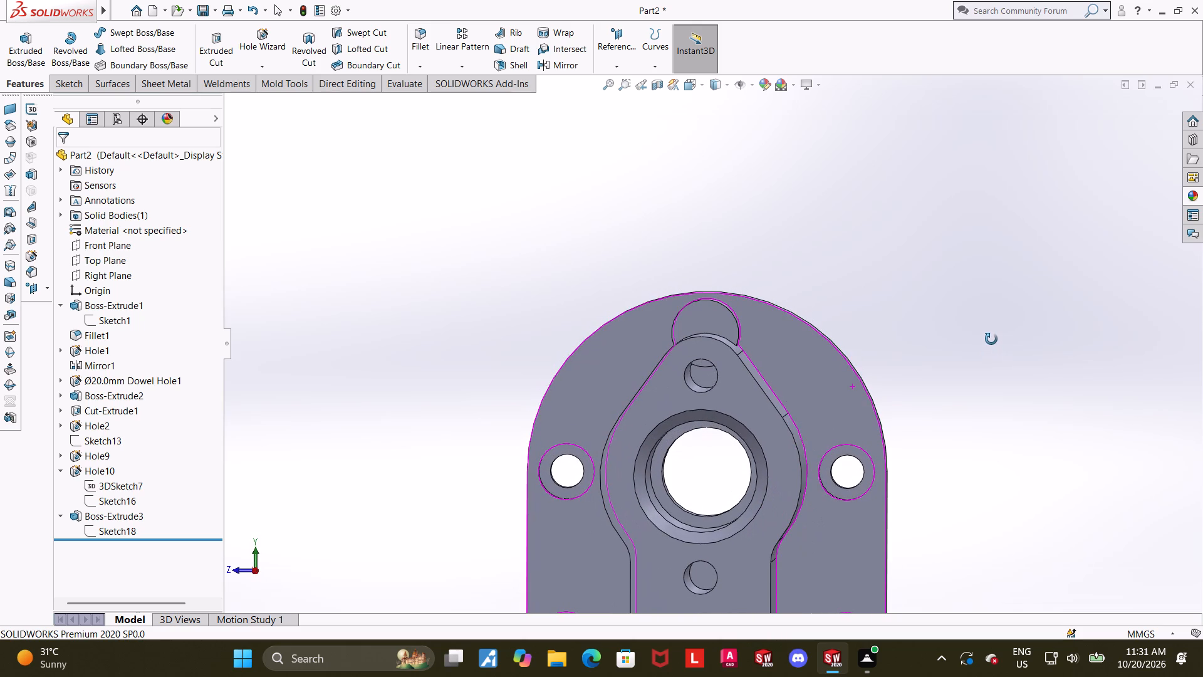
pyautogui.moveTo(991, 339); pyautogui.dragTo(992, 345, button='middle')
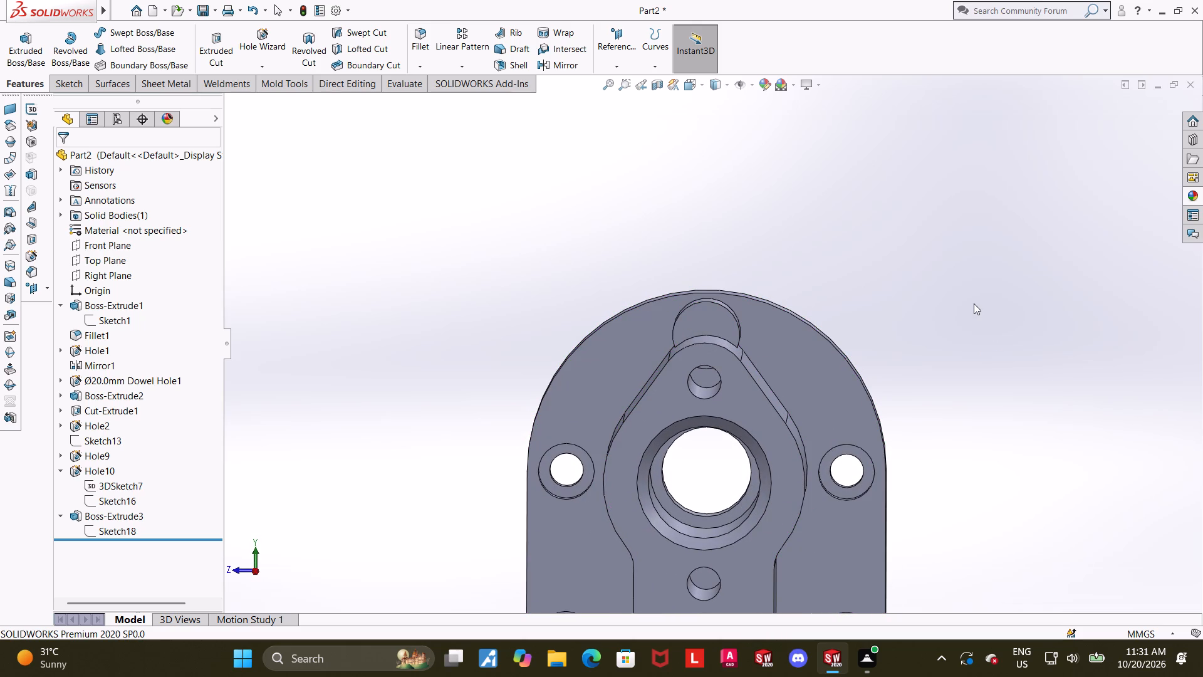
pyautogui.moveTo(948, 305); pyautogui.dragTo(894, 307, button='middle')
pyautogui.scroll(1, 885, 298)
pyautogui.scroll(1, 807, 283)
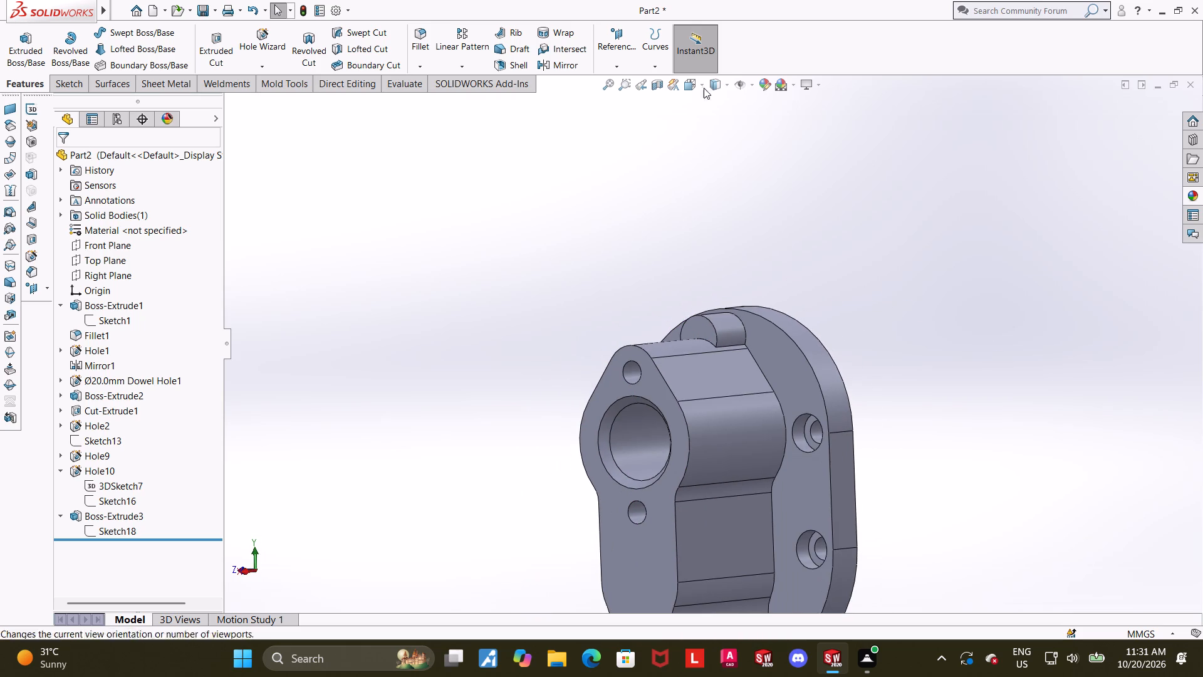
# Section the part at the Front Plane in the back view, examine the boss and the holes, and turn the section off.
pyautogui.click(697, 81)
pyautogui.click(669, 399)
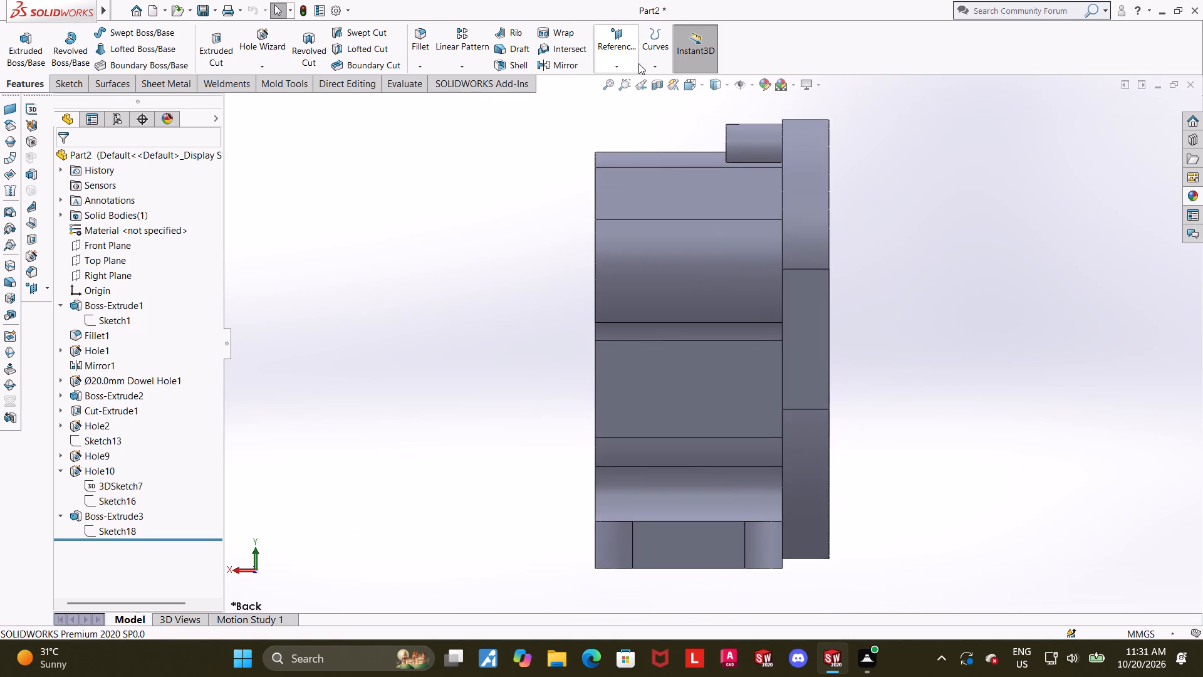
pyautogui.click(660, 90)
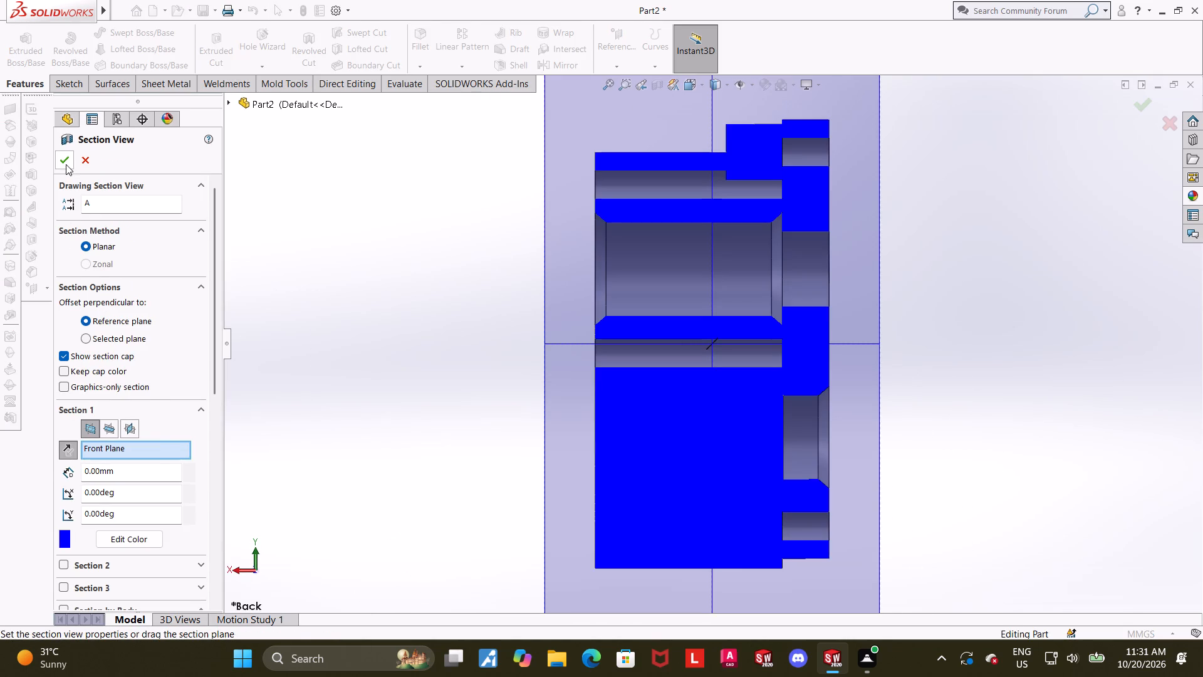
pyautogui.click(66, 164)
pyautogui.click(1087, 246)
pyautogui.scroll(1, 873, 225)
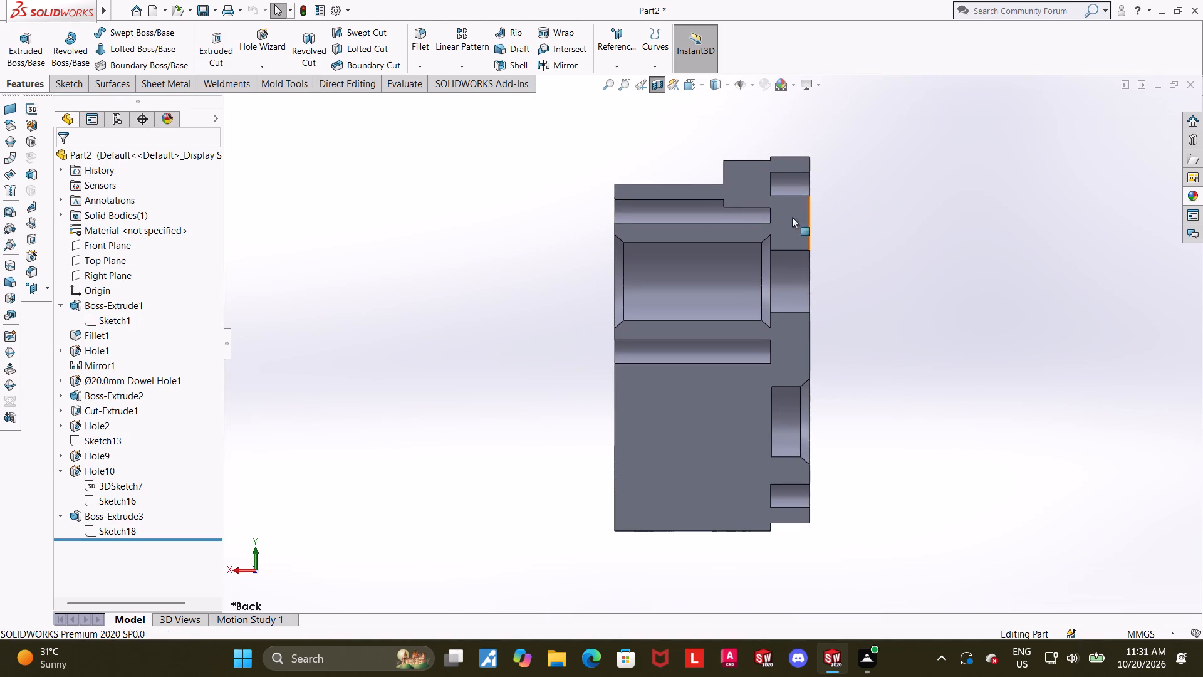
pyautogui.scroll(-1, 769, 221)
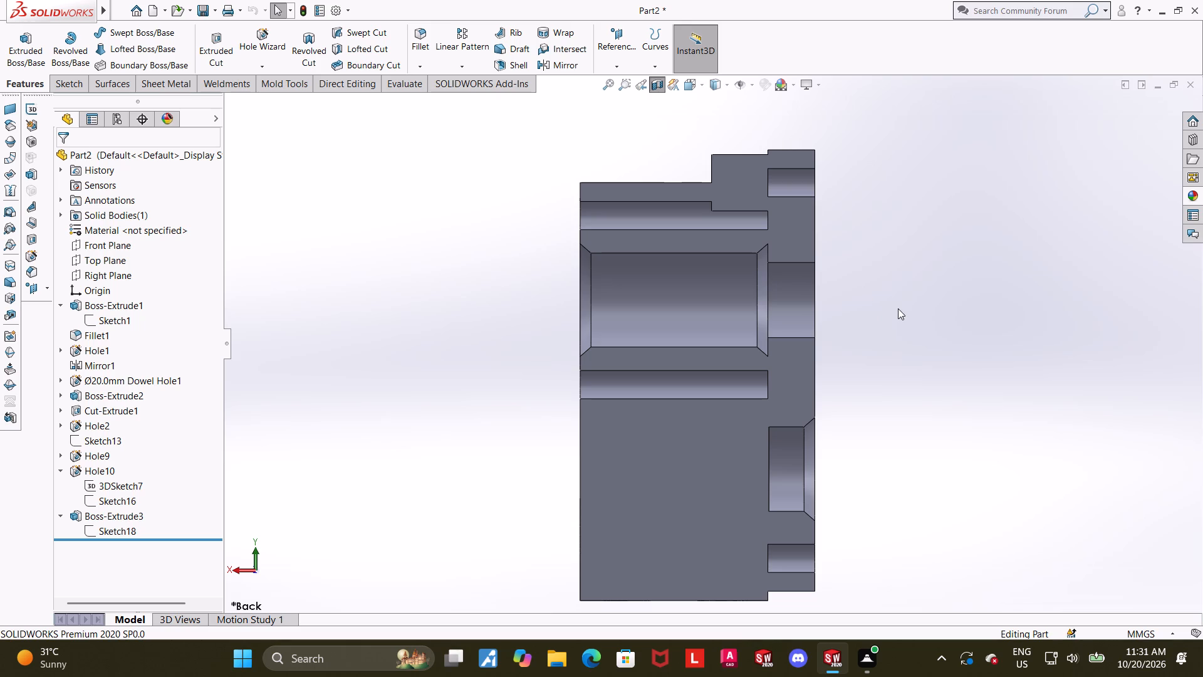
pyautogui.scroll(1, 860, 328)
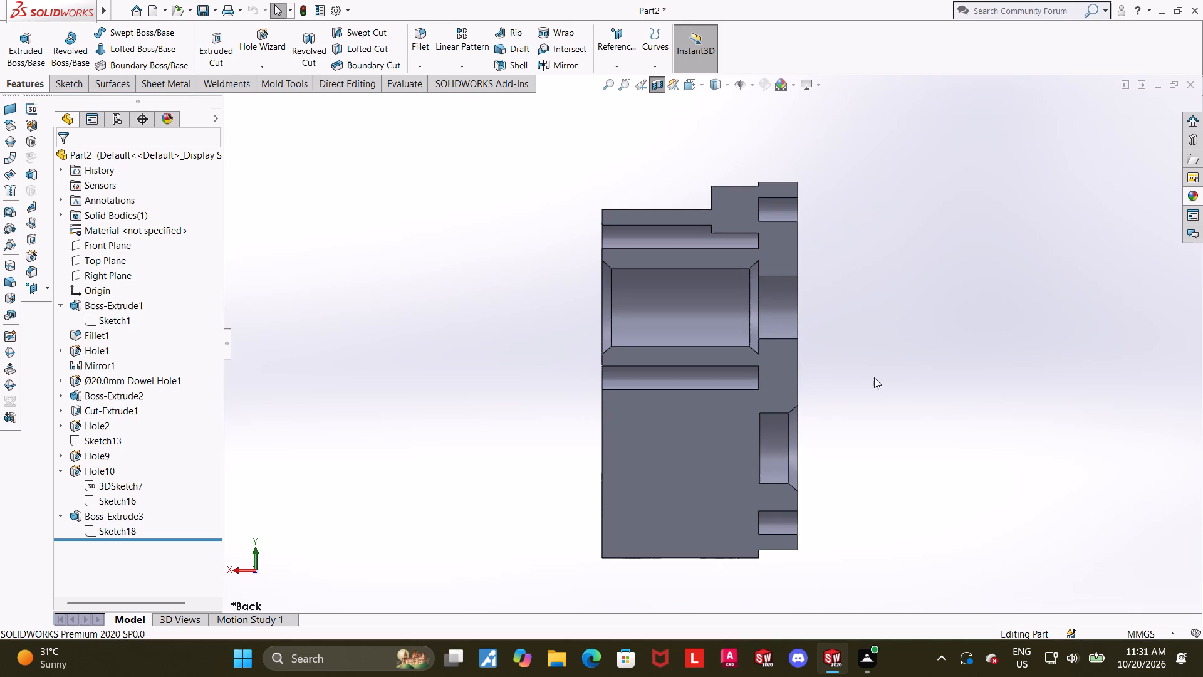
pyautogui.moveTo(883, 380); pyautogui.dragTo(912, 399, button='middle')
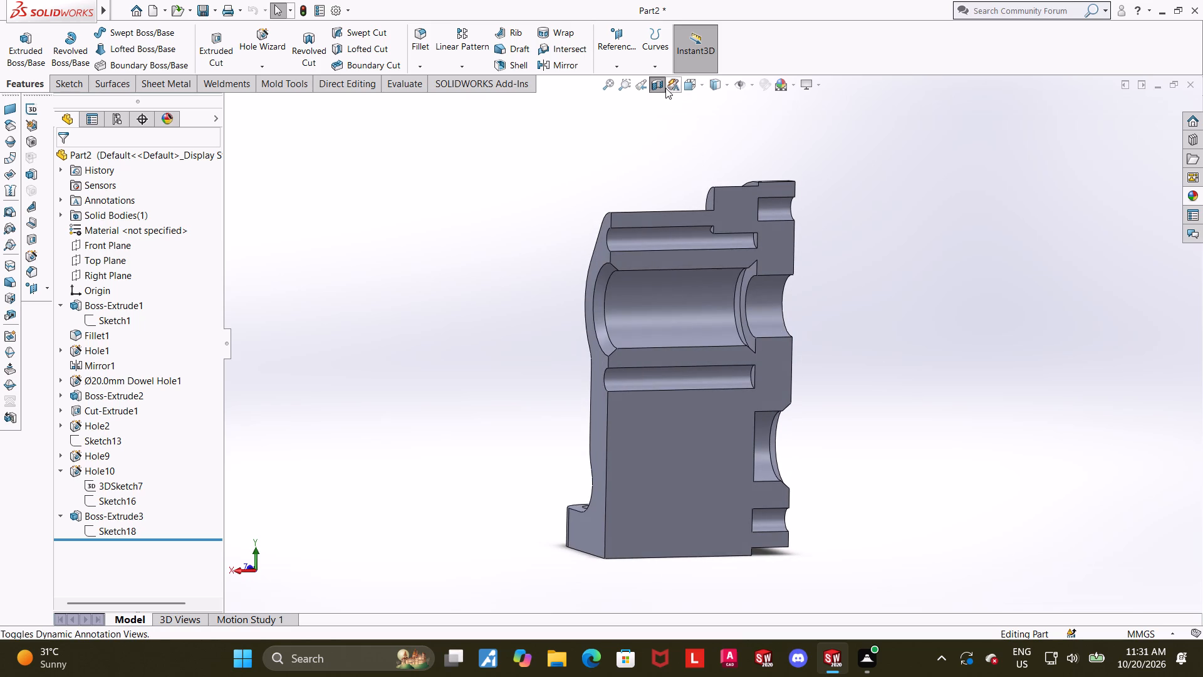
pyautogui.click(661, 84)
# Examine the whole part and the boss above the housing's rounded top at close range.
pyautogui.moveTo(877, 328); pyautogui.dragTo(937, 382, button='middle')
pyautogui.scroll(1, 935, 381)
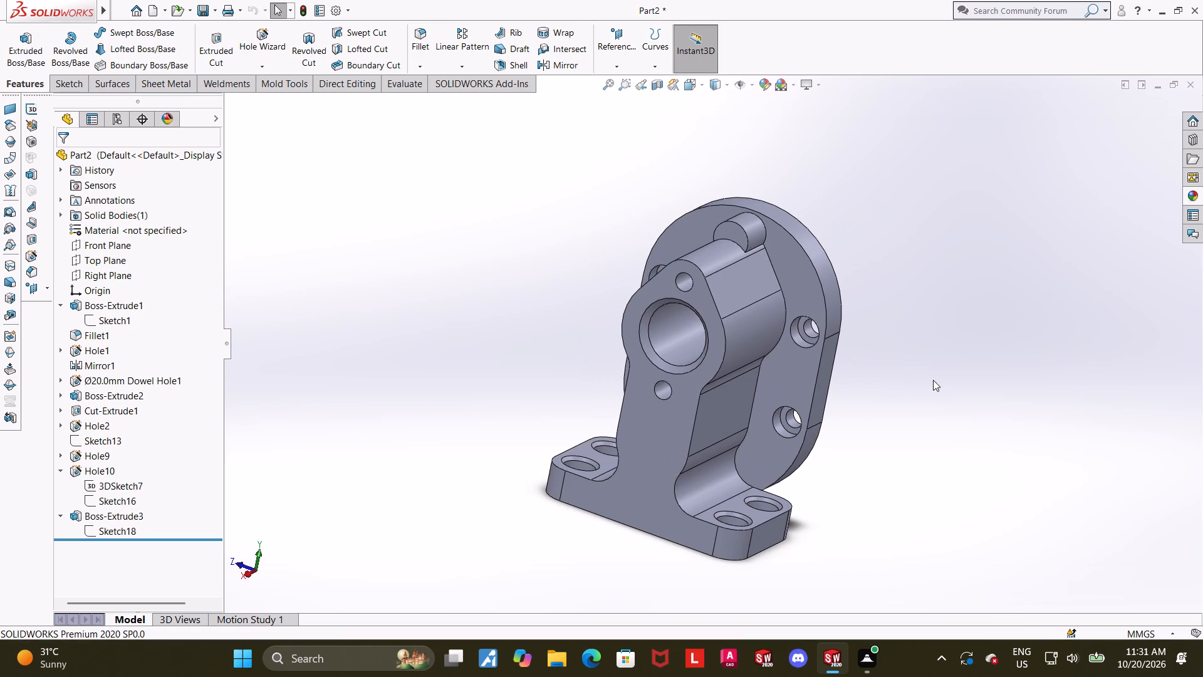
pyautogui.scroll(1, 928, 377)
pyautogui.scroll(-4, 702, 249)
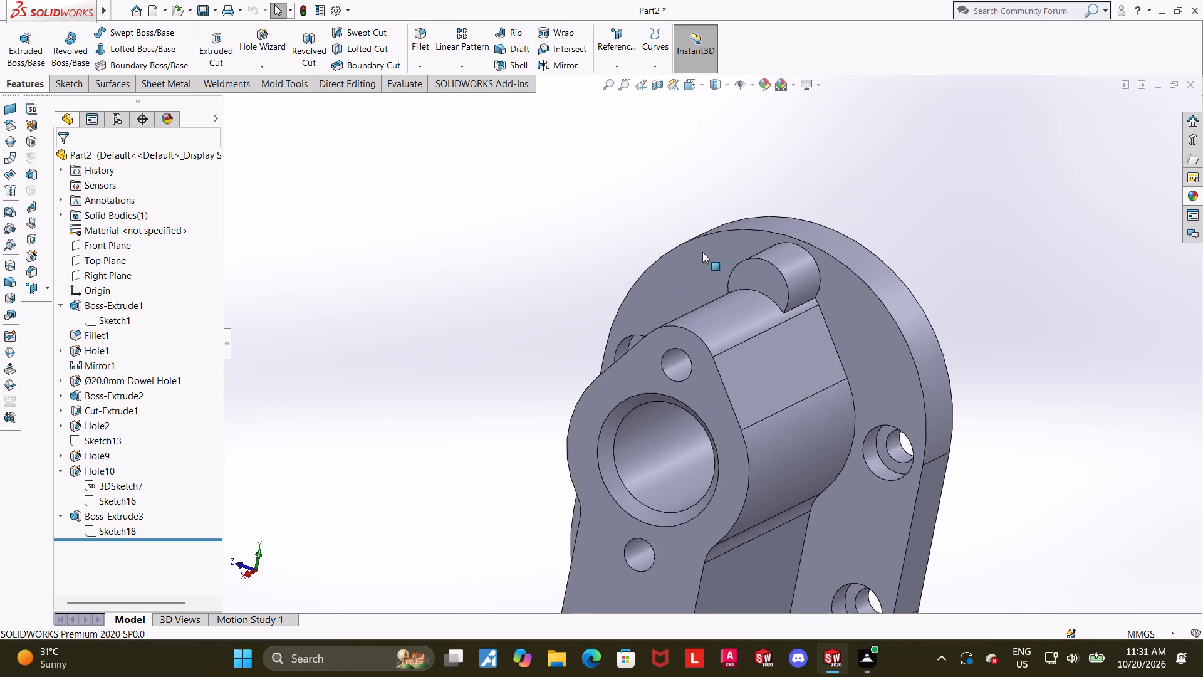
pyautogui.scroll(-1, 821, 327)
pyautogui.scroll(2, 912, 335)
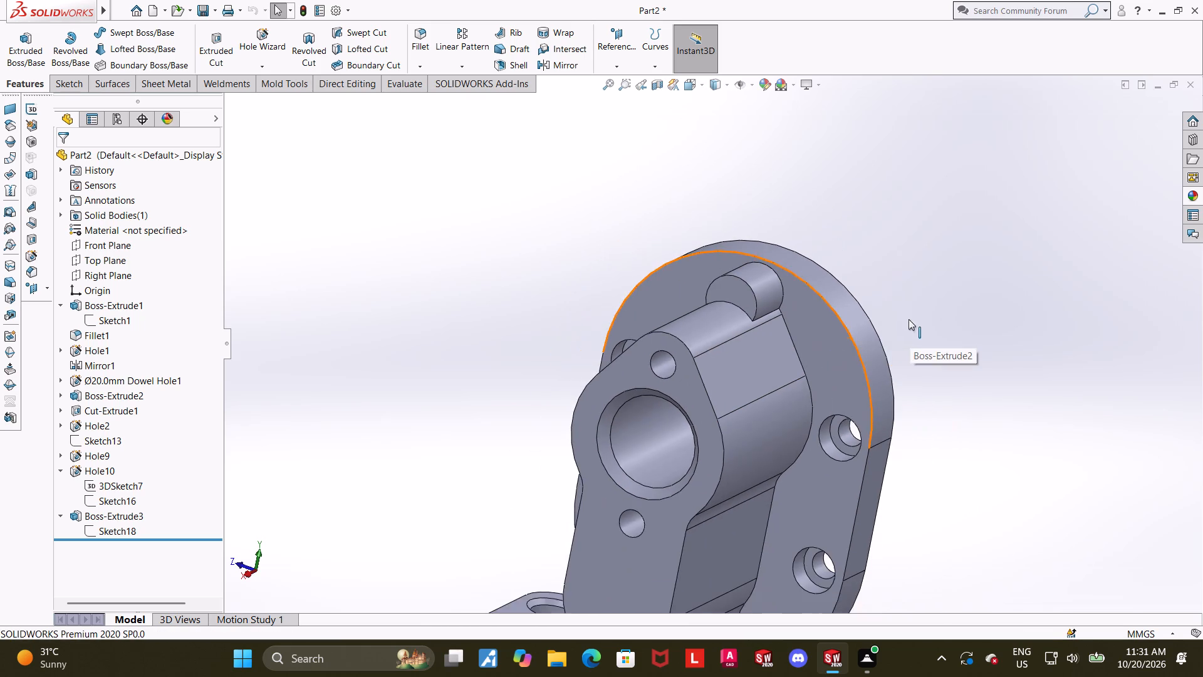
pyautogui.scroll(-2, 789, 301)
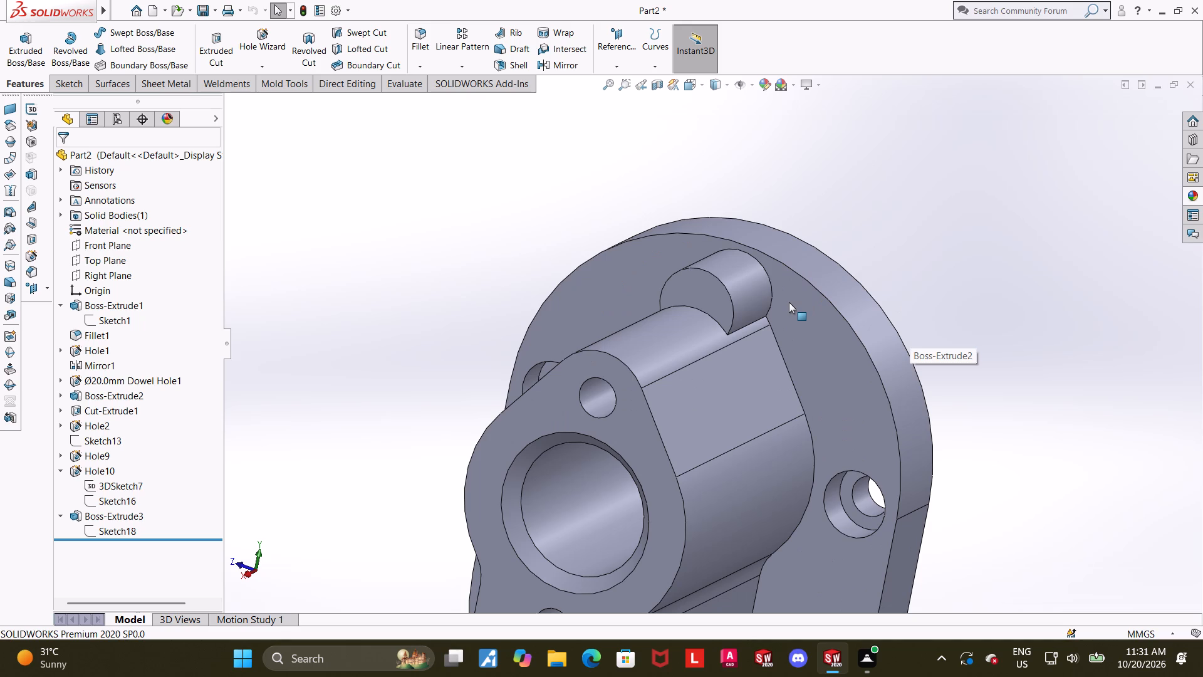
pyautogui.scroll(1, 789, 302)
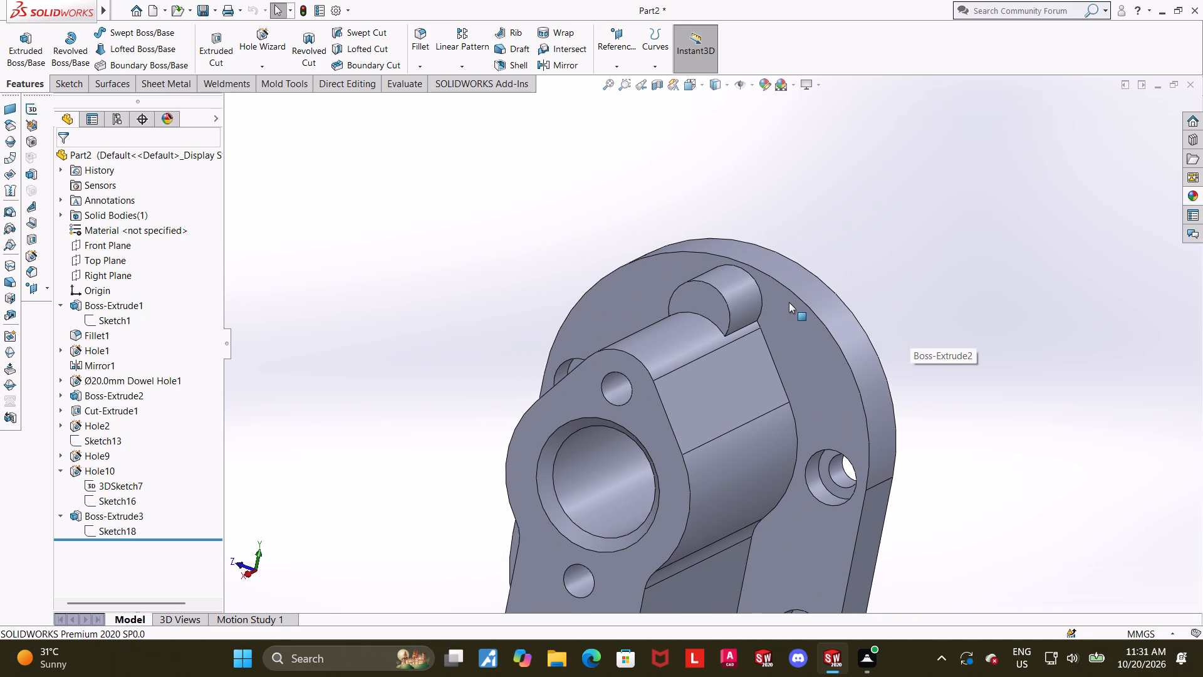
pyautogui.scroll(-2, 789, 302)
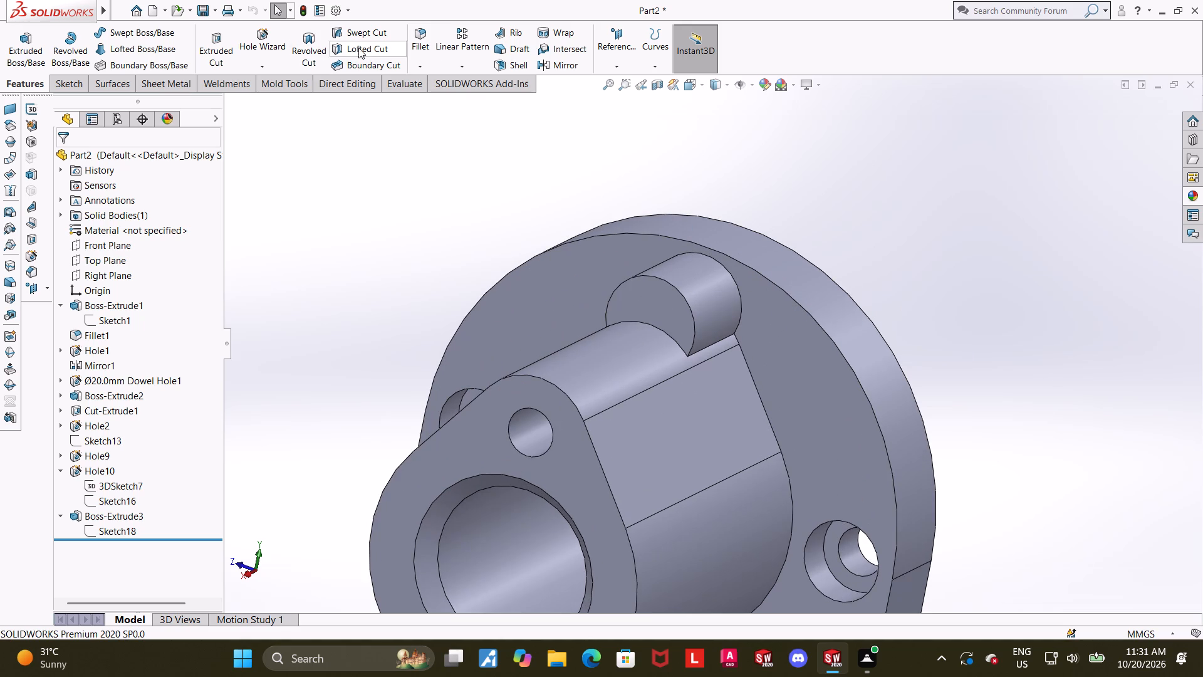
# Measure the boss's cylindrical face and the housing's rounded top face.
pyautogui.click(400, 91)
pyautogui.click(143, 38)
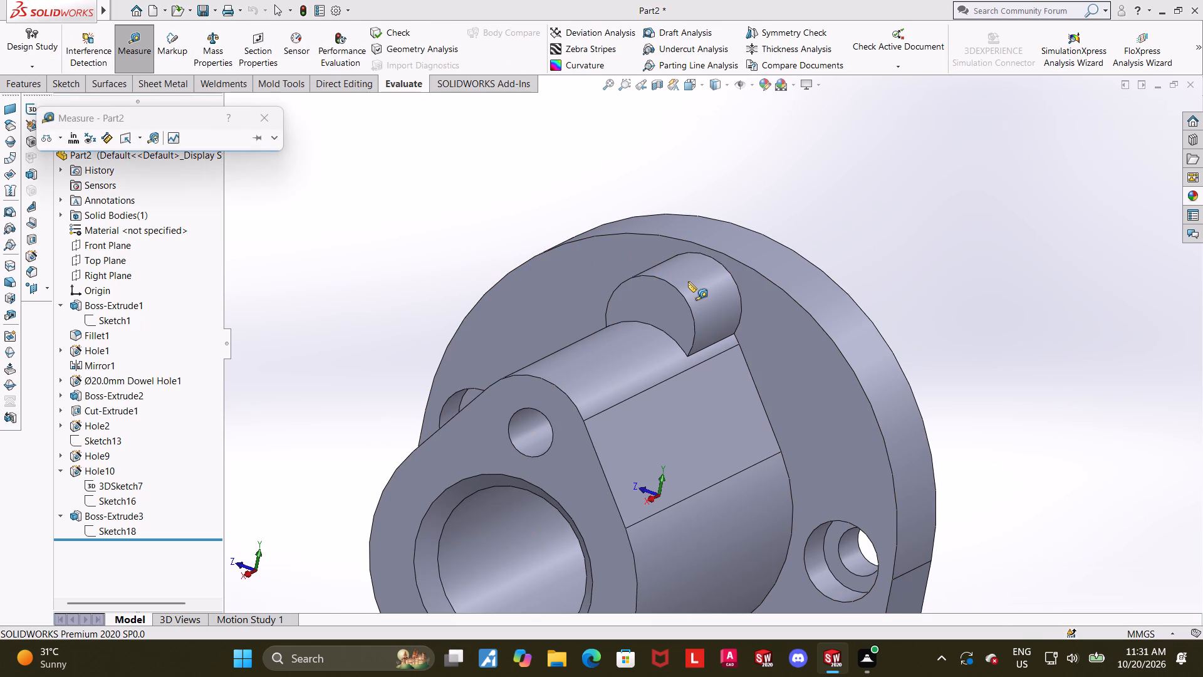
pyautogui.click(689, 281)
pyautogui.press('Escape')
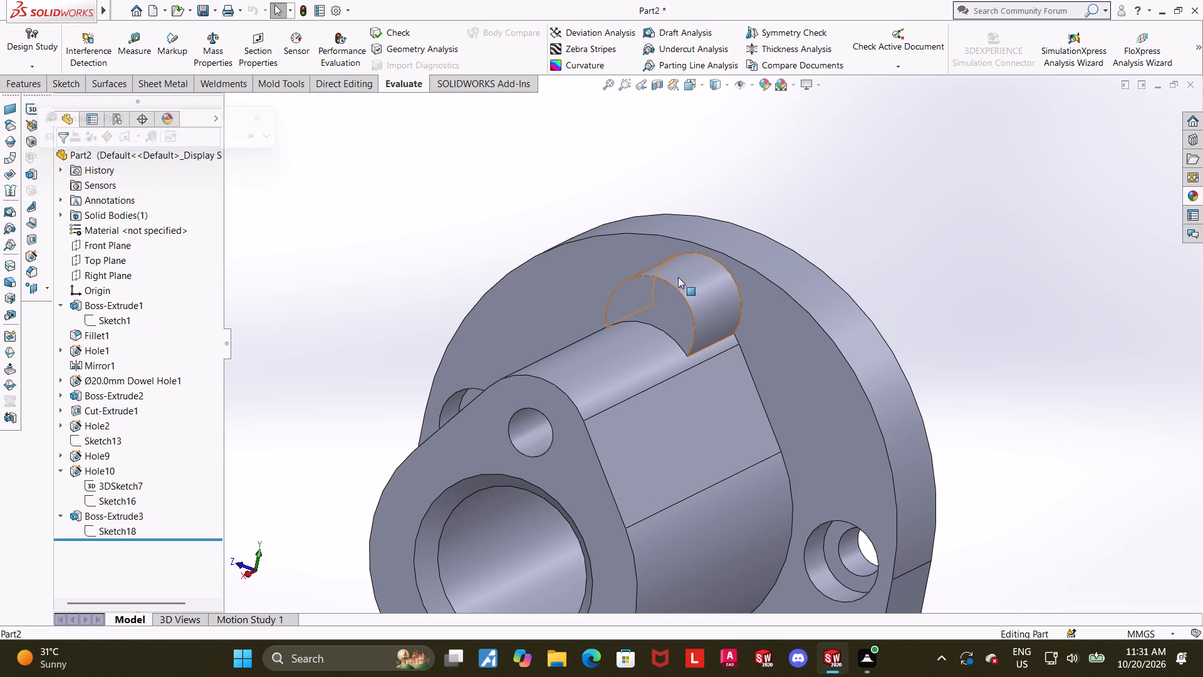
pyautogui.scroll(1, 716, 283)
pyautogui.scroll(-3, 747, 334)
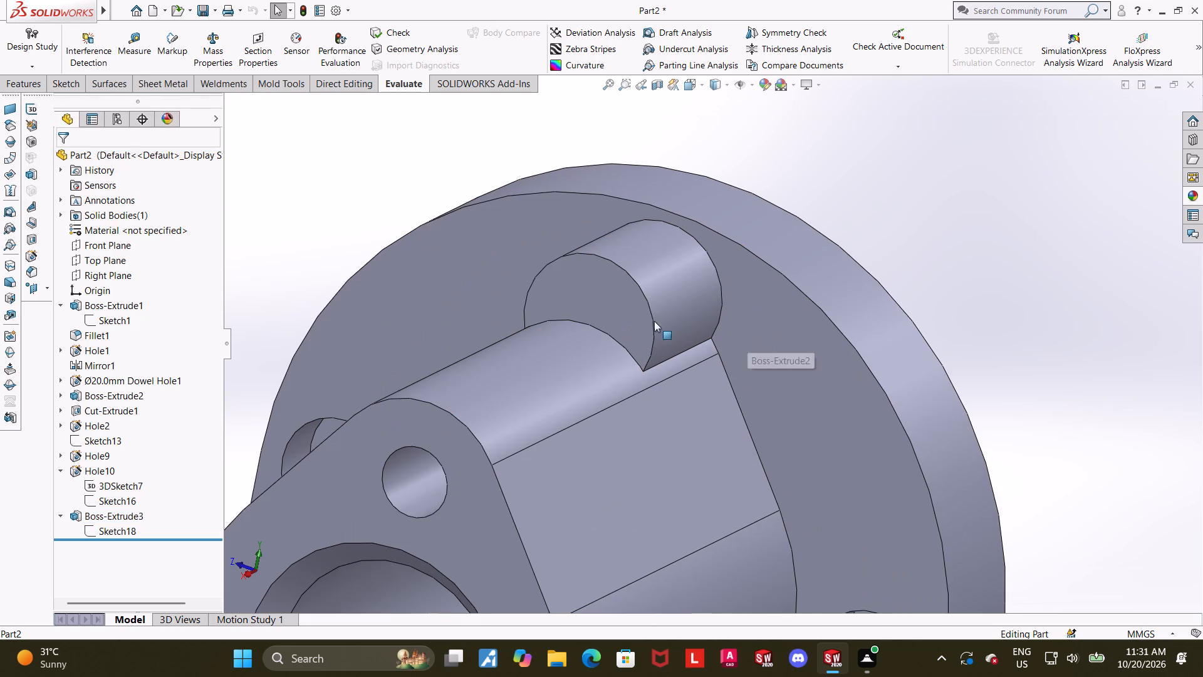
pyautogui.click(132, 43)
pyautogui.click(555, 392)
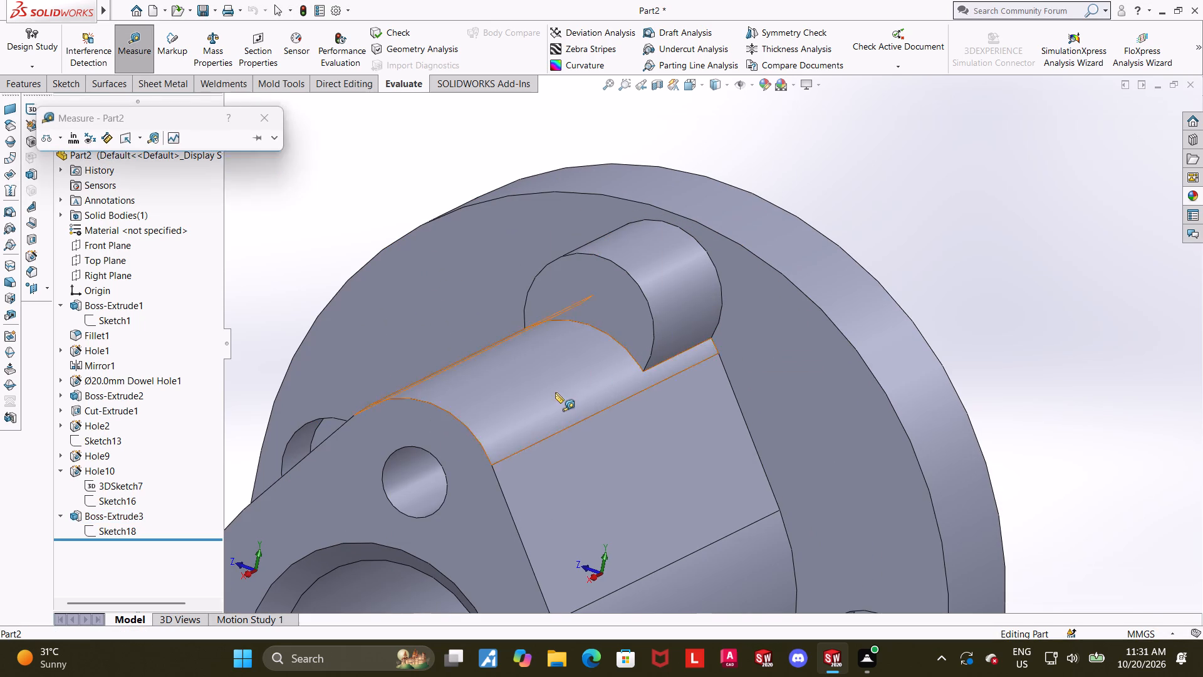
pyautogui.press('Escape')
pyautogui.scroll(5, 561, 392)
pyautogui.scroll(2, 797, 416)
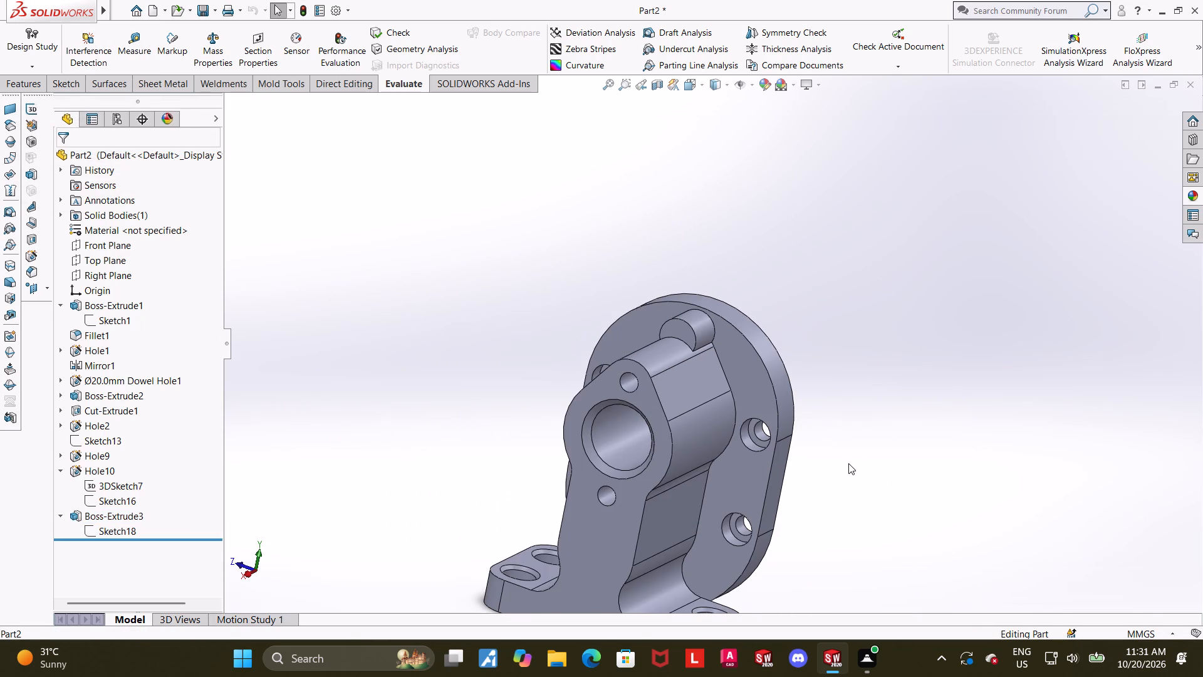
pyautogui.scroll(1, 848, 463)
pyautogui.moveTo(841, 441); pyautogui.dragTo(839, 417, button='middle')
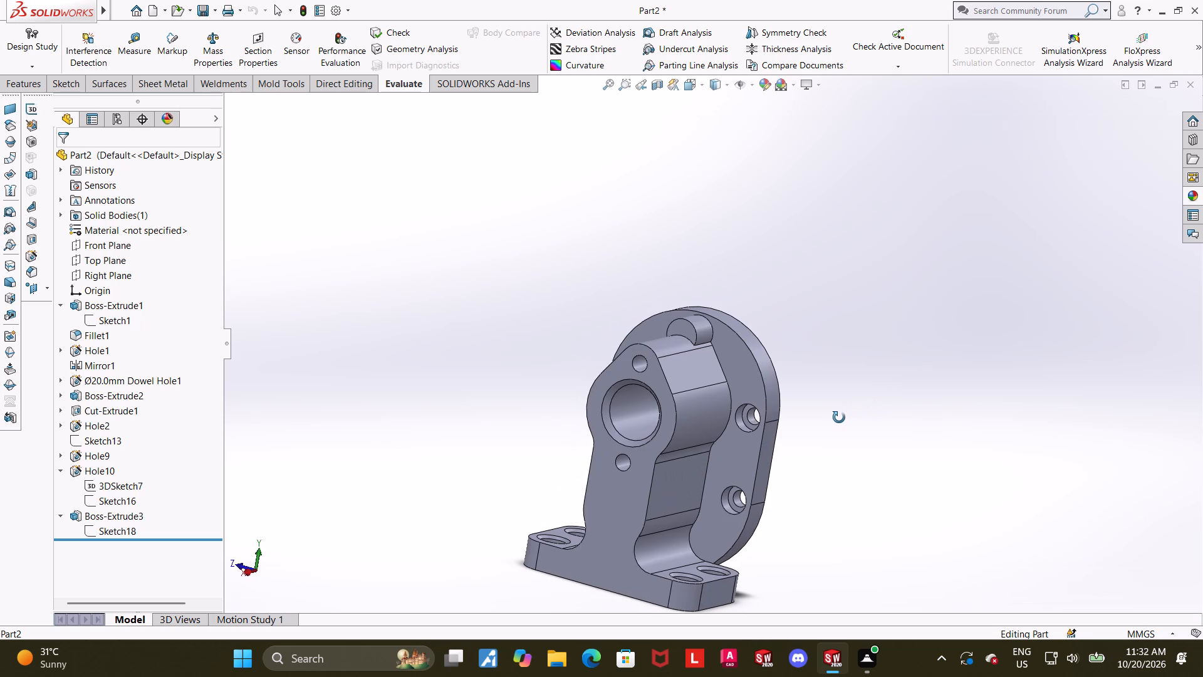
# Measure the housing's rounded side face beside the large upper bore.
pyautogui.moveTo(839, 417); pyautogui.dragTo(851, 419, button='middle')
pyautogui.scroll(-3, 799, 383)
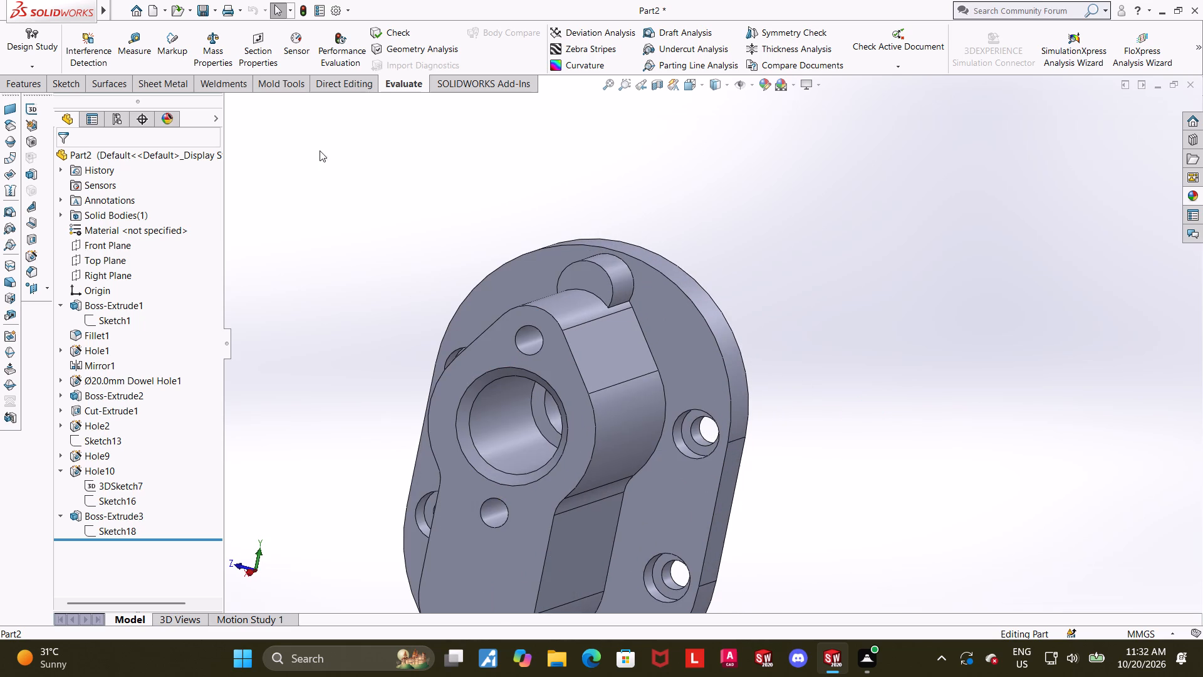
pyautogui.click(120, 45)
pyautogui.click(640, 397)
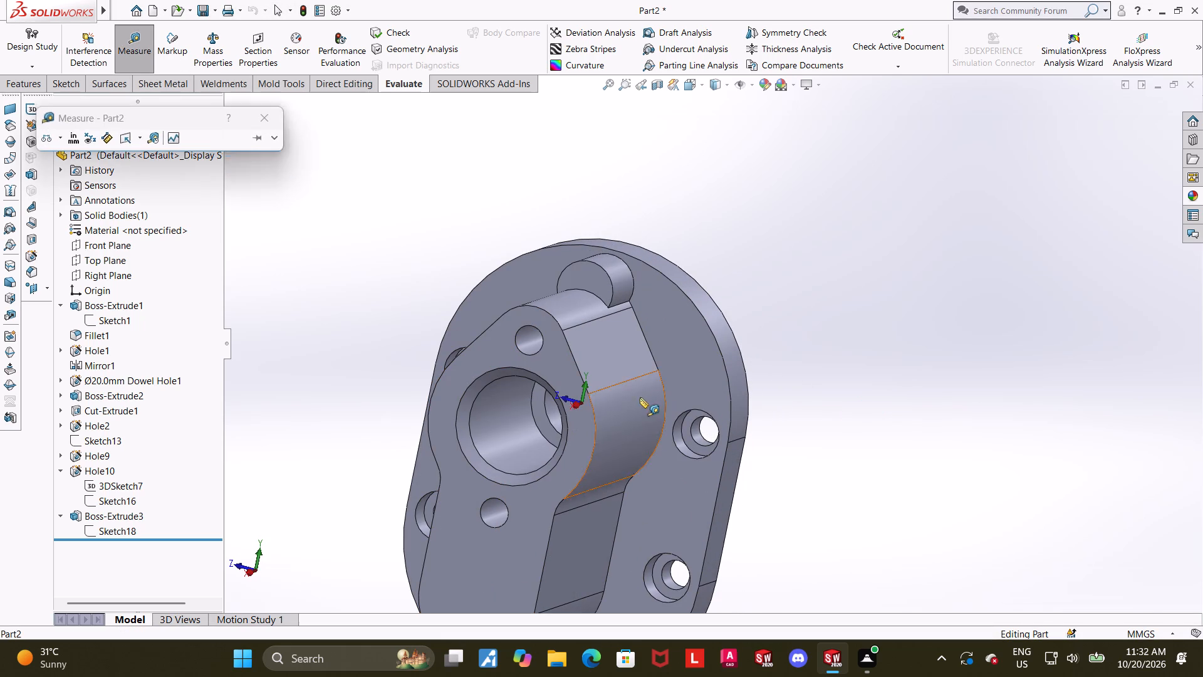
pyautogui.press('Escape')
# Examine the housing, its front bore and the small top boss from several angles, finishing in the isometric view.
pyautogui.scroll(3, 828, 290)
pyautogui.moveTo(820, 362); pyautogui.dragTo(821, 362, button='middle')
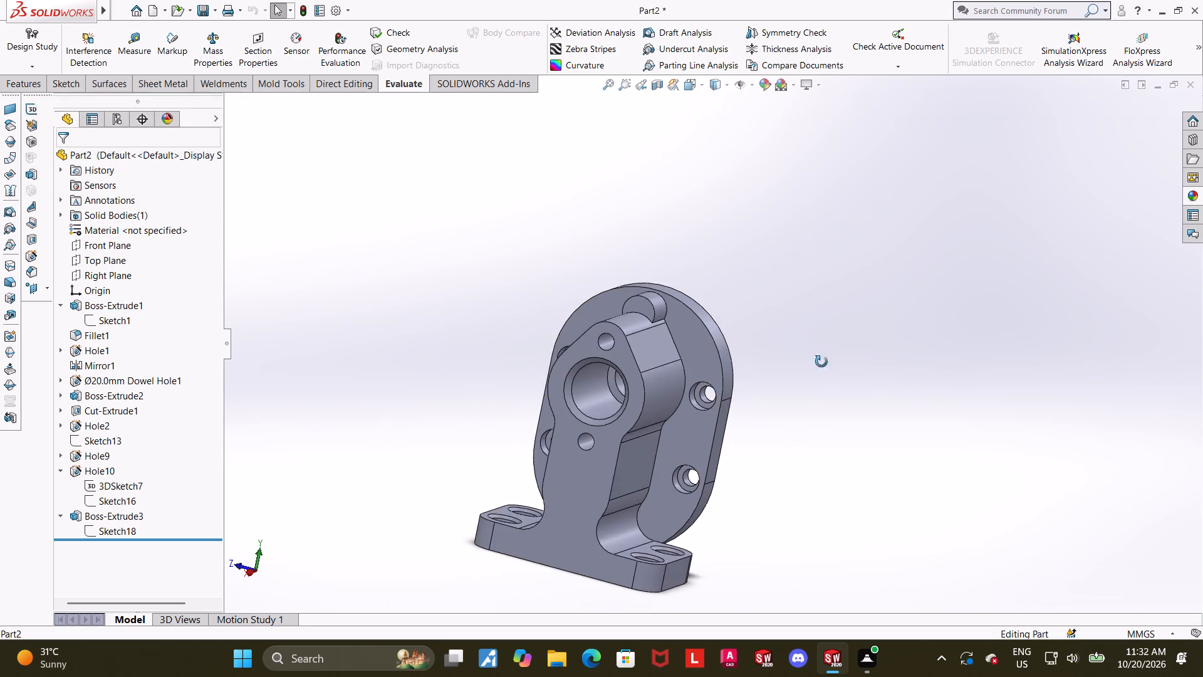
pyautogui.moveTo(821, 362); pyautogui.dragTo(839, 375, button='middle')
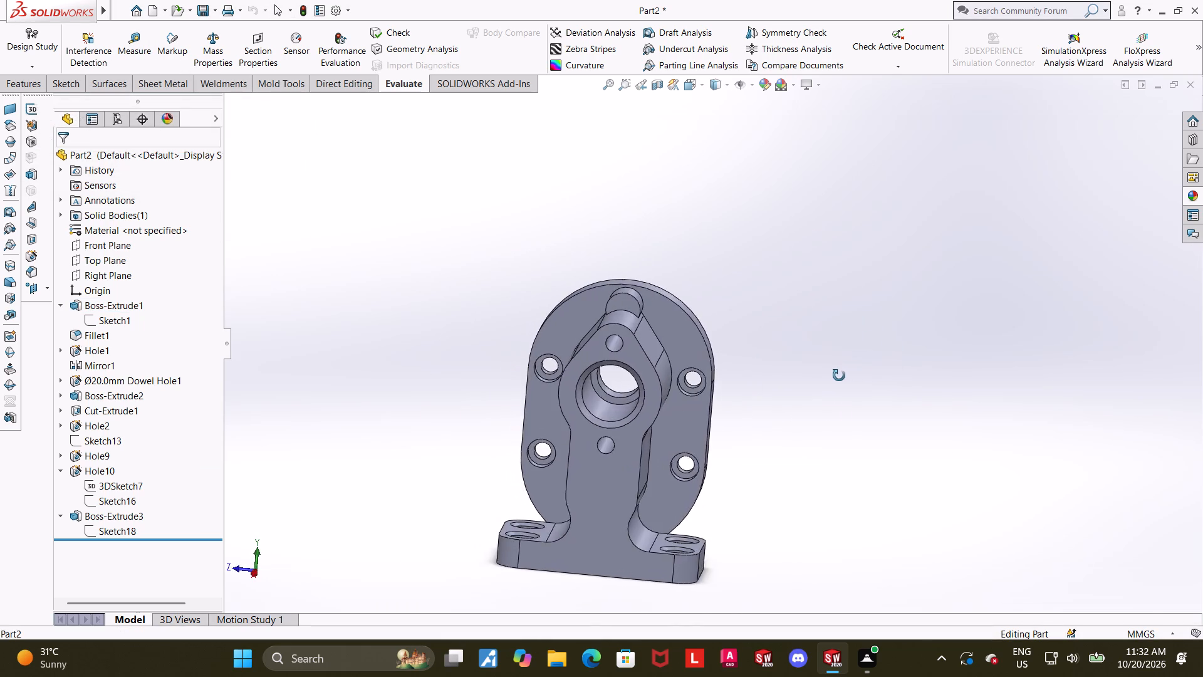
pyautogui.moveTo(839, 375); pyautogui.dragTo(795, 386, button='middle')
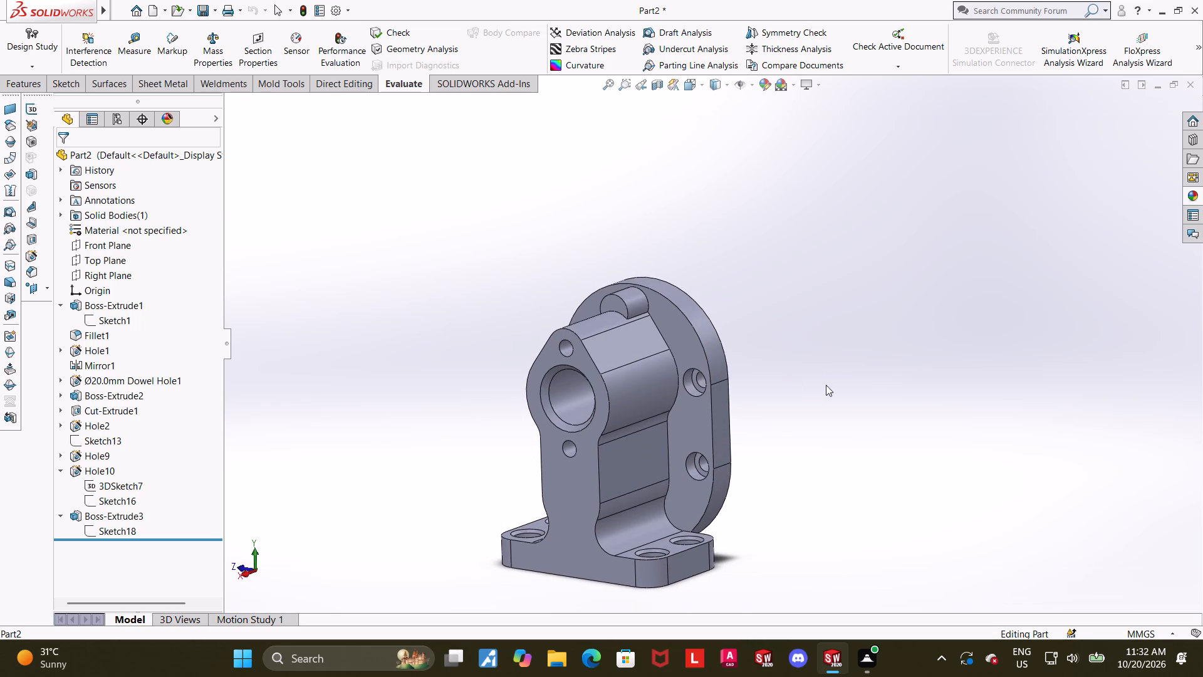
pyautogui.press('super+7')
pyautogui.press('Escape')
pyautogui.click(1023, 149)
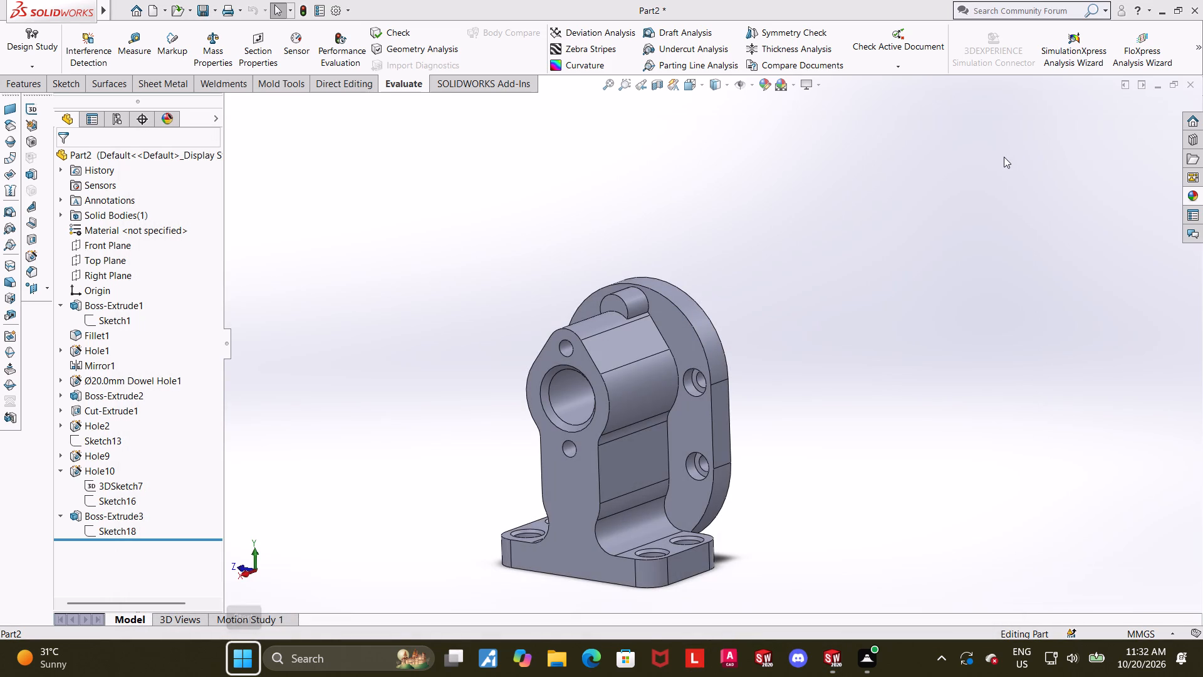
pyautogui.hotkey('ctrl', '7')
pyautogui.click(922, 350)
pyautogui.scroll(2, 906, 370)
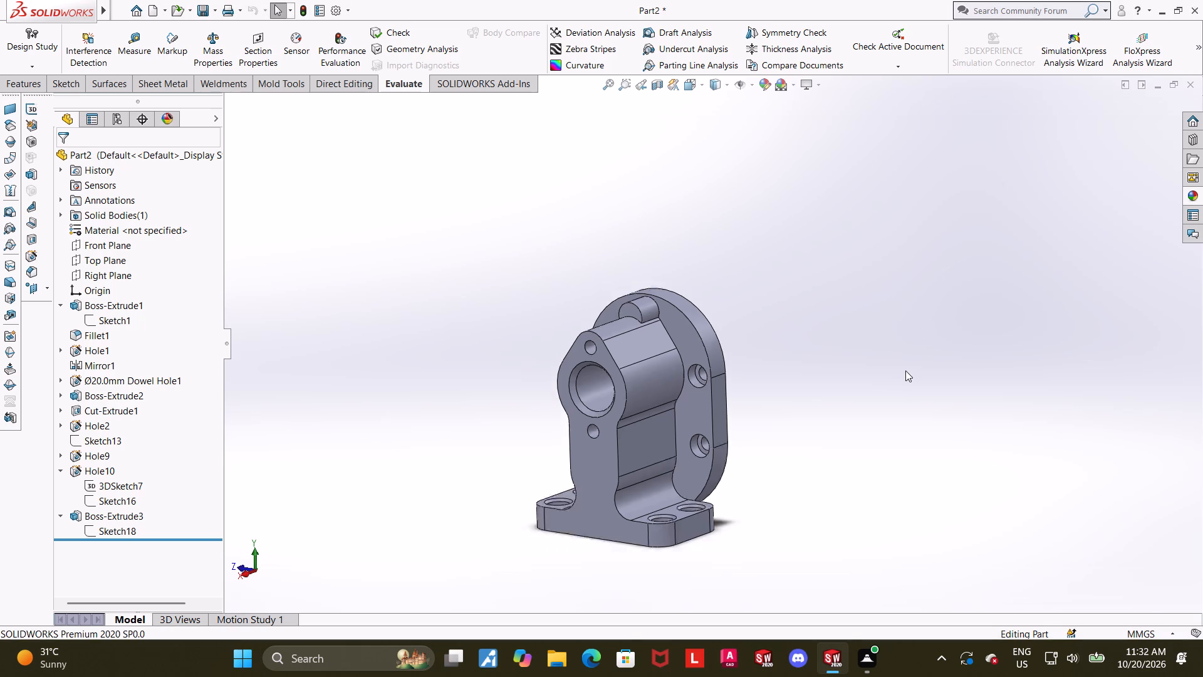
pyautogui.scroll(1, 905, 370)
pyautogui.moveTo(895, 375); pyautogui.dragTo(810, 400, button='middle')
pyautogui.hotkey('ctrl', '7')
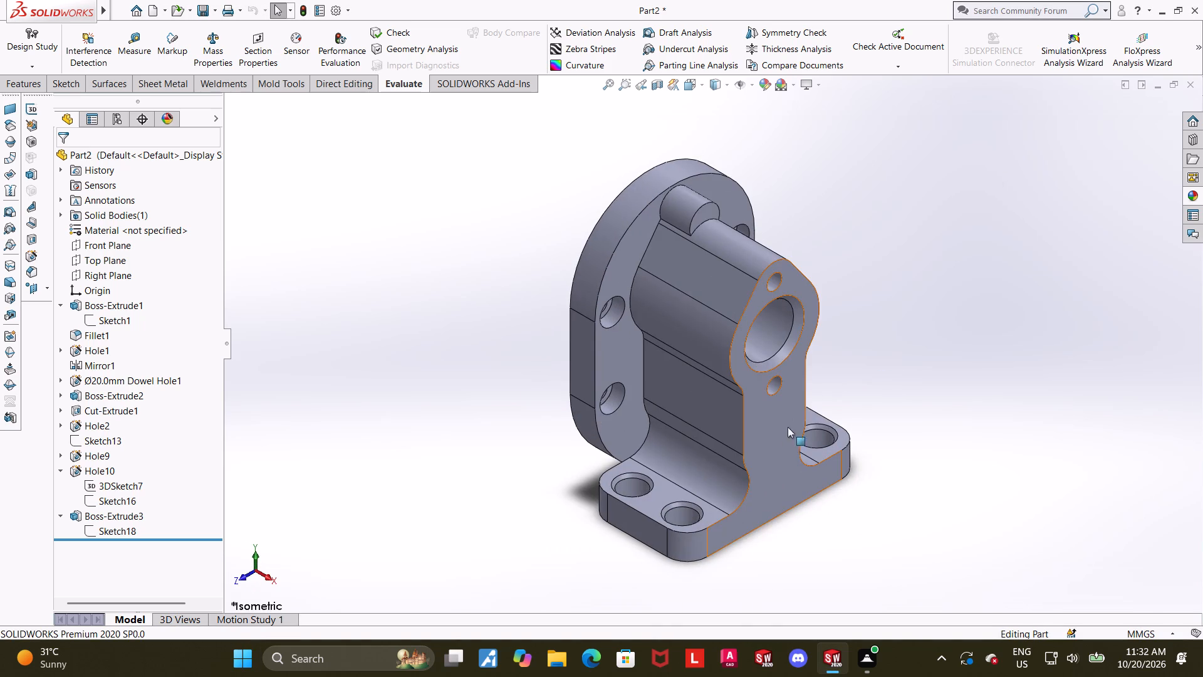
# Examine the flange's flat outer face and its holes from several angles, and return to the isometric view.
pyautogui.scroll(-1, 760, 446)
pyautogui.moveTo(693, 456); pyautogui.dragTo(930, 468, button='middle')
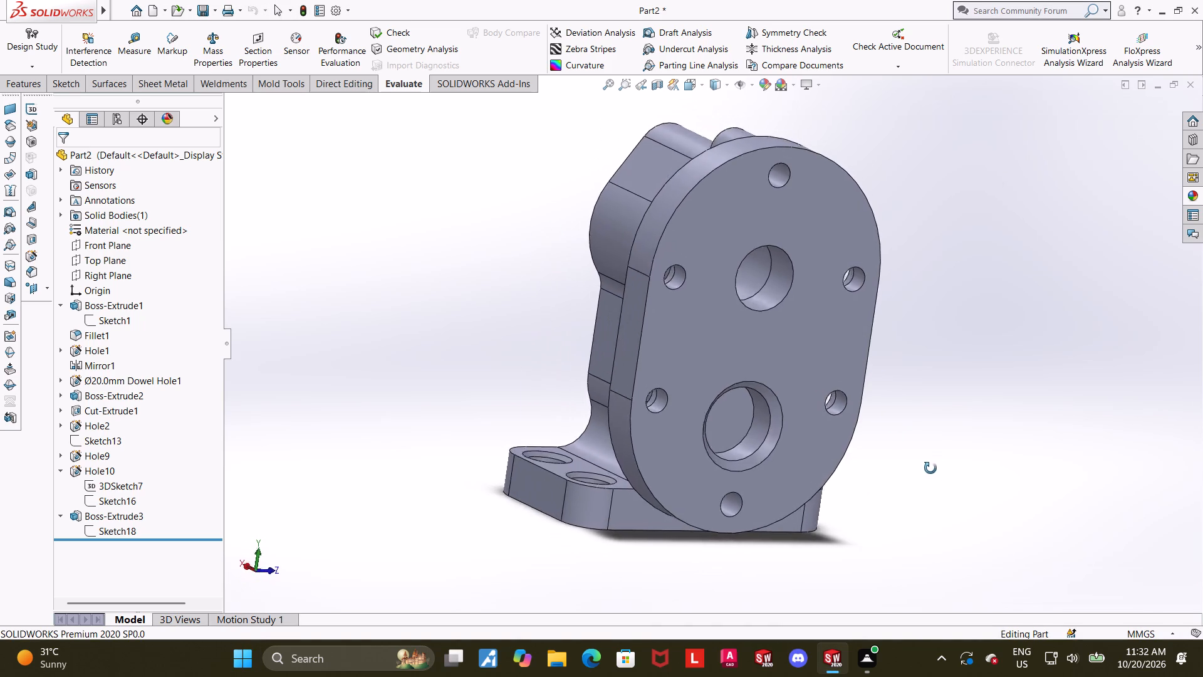
pyautogui.moveTo(930, 468); pyautogui.dragTo(830, 517, button='middle')
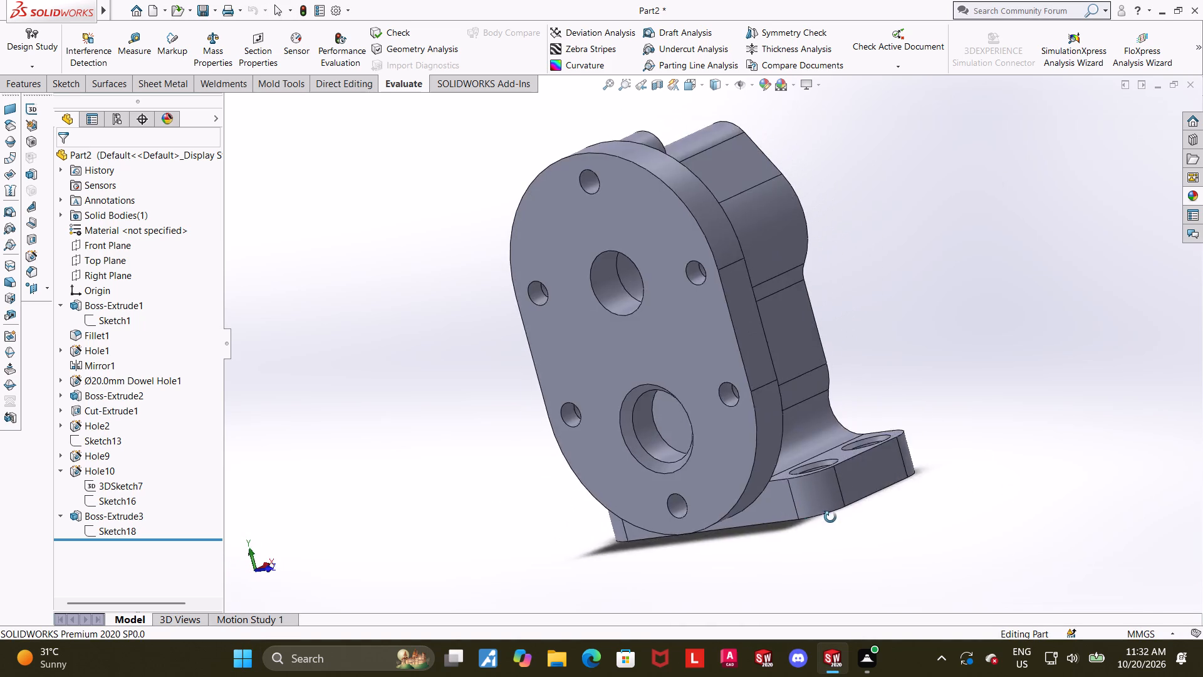
pyautogui.moveTo(830, 517); pyautogui.dragTo(875, 513, button='middle')
pyautogui.click(686, 92)
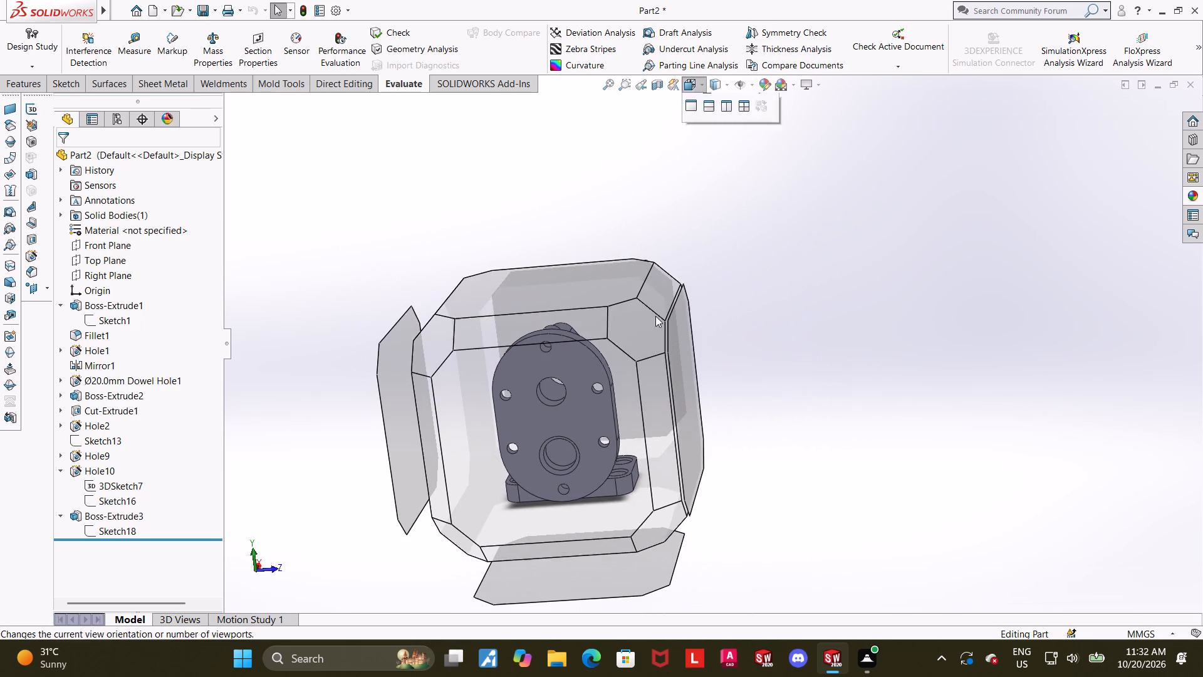
pyautogui.click(628, 335)
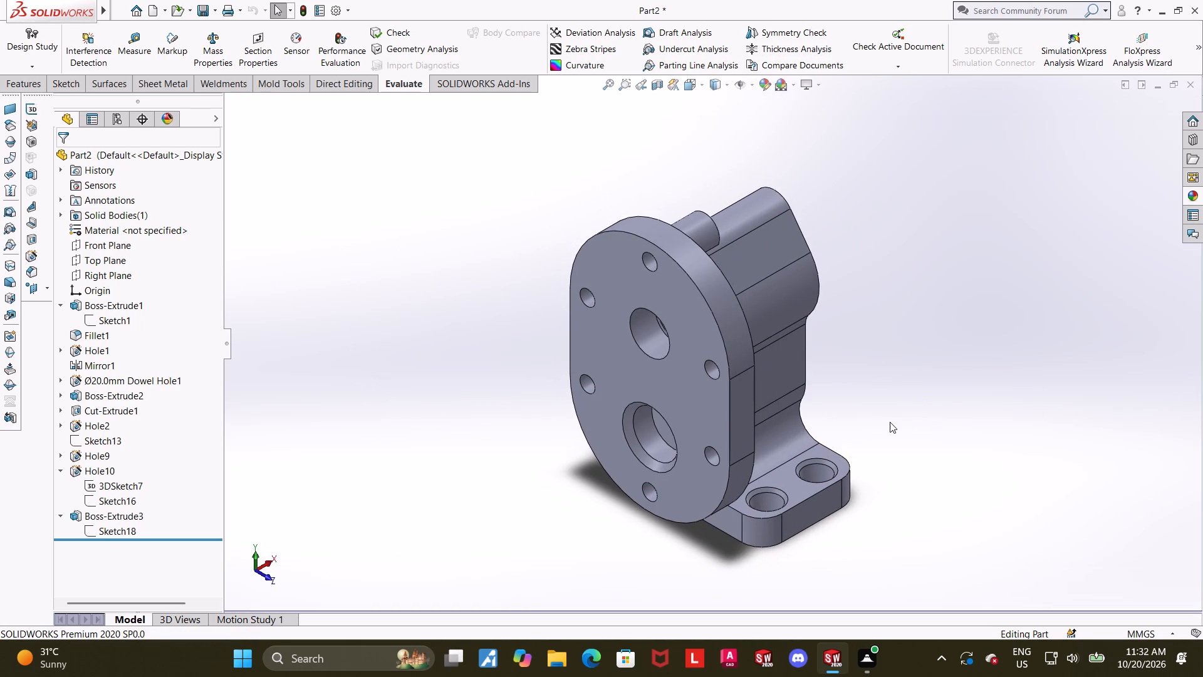
pyautogui.scroll(-1, 846, 428)
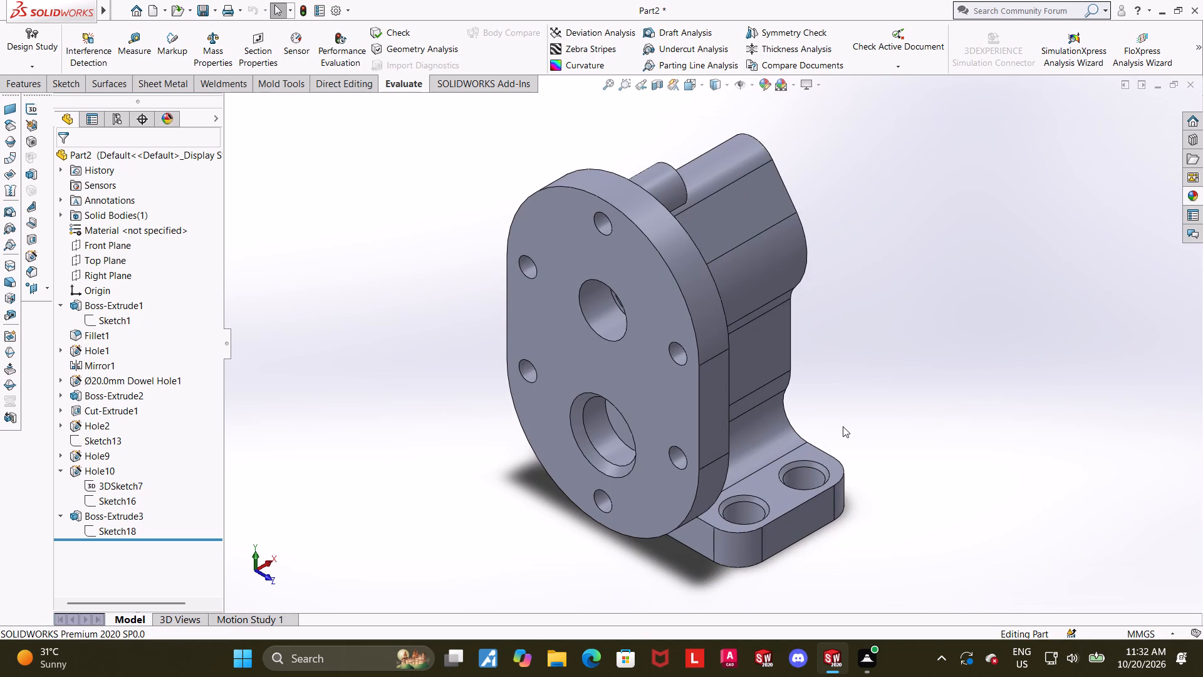
pyautogui.hotkey('ctrl', '7')
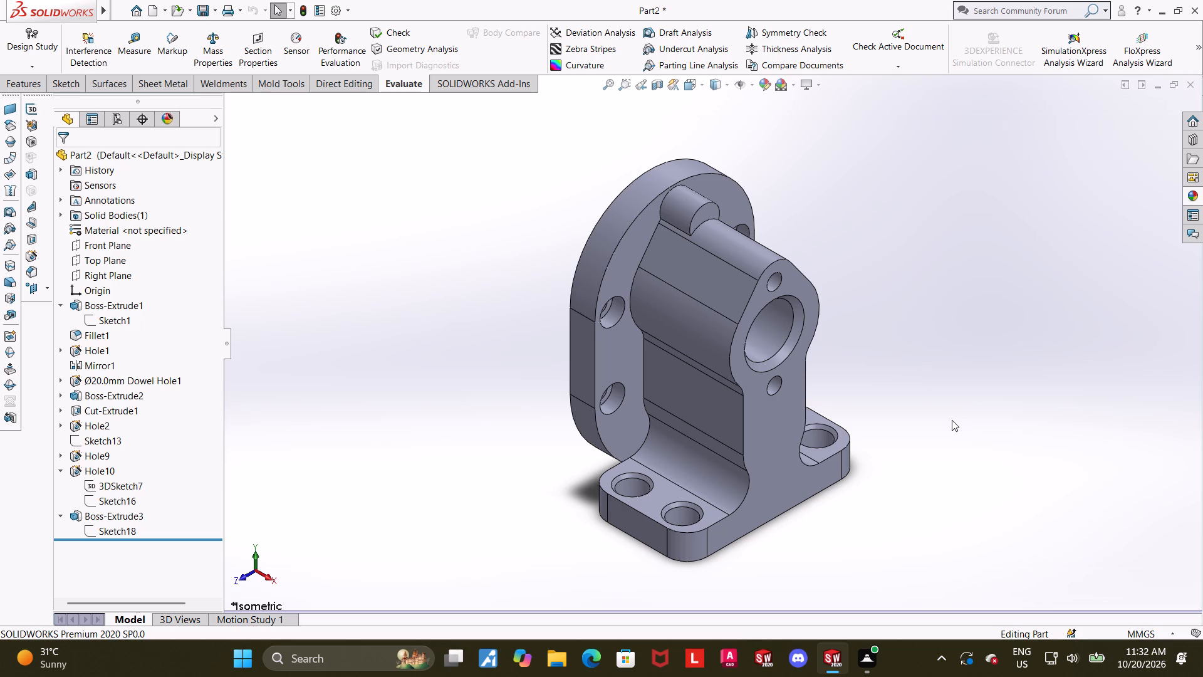
pyautogui.scroll(-1, 952, 420)
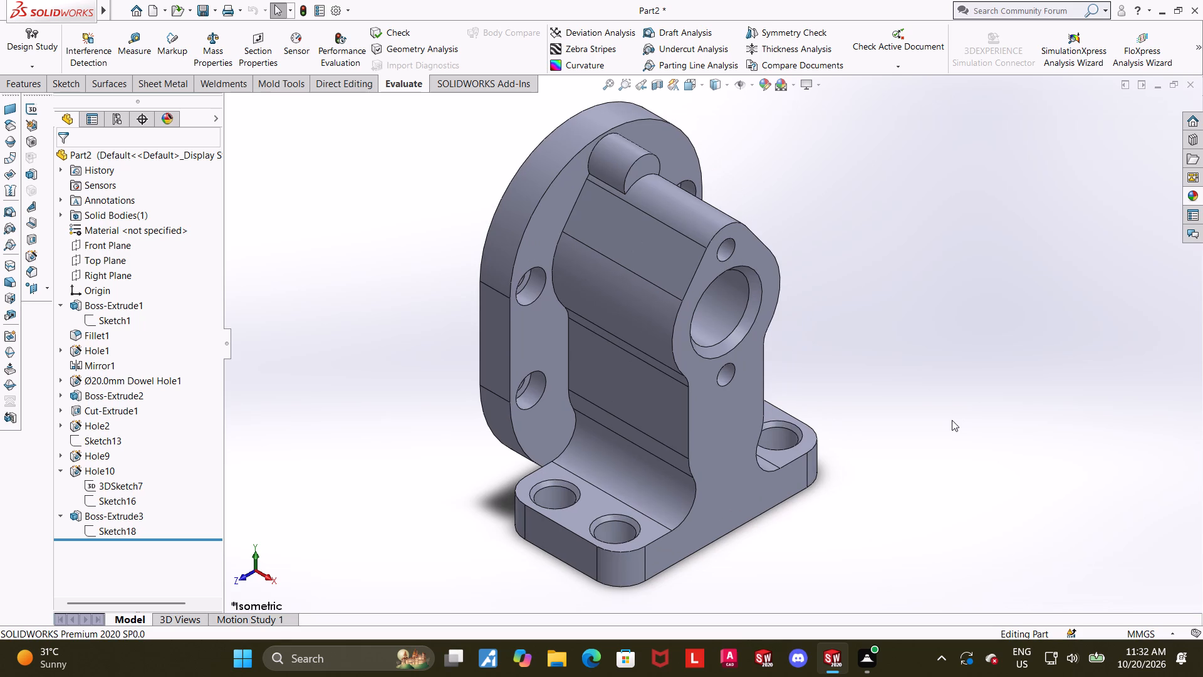
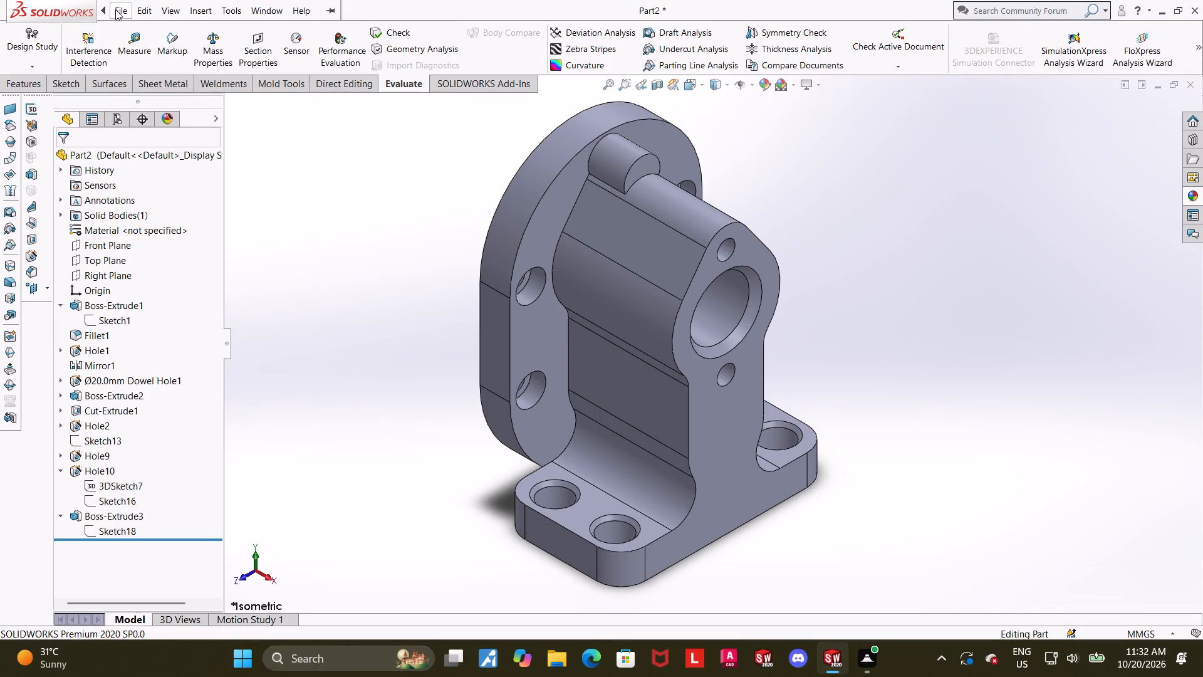
# Save the part in the Downloads folder as a SOLIDWORKS part named "flanged pump block".
pyautogui.click(161, 172)
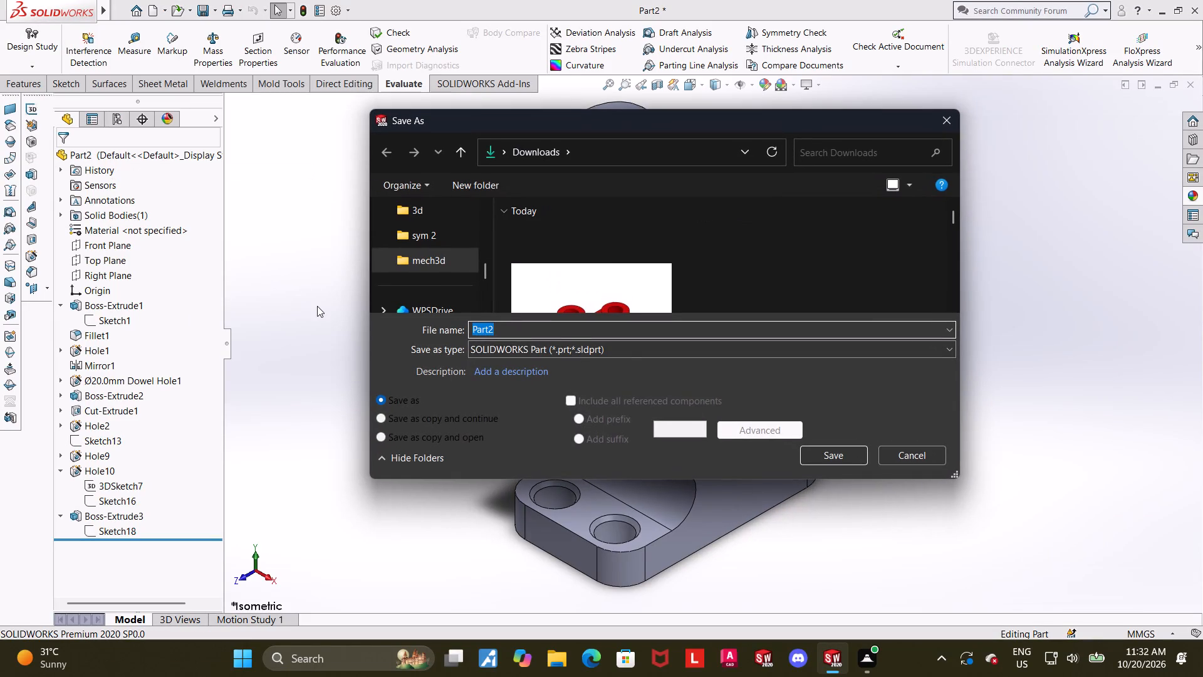
pyautogui.write('flanged')
pyautogui.press('space')
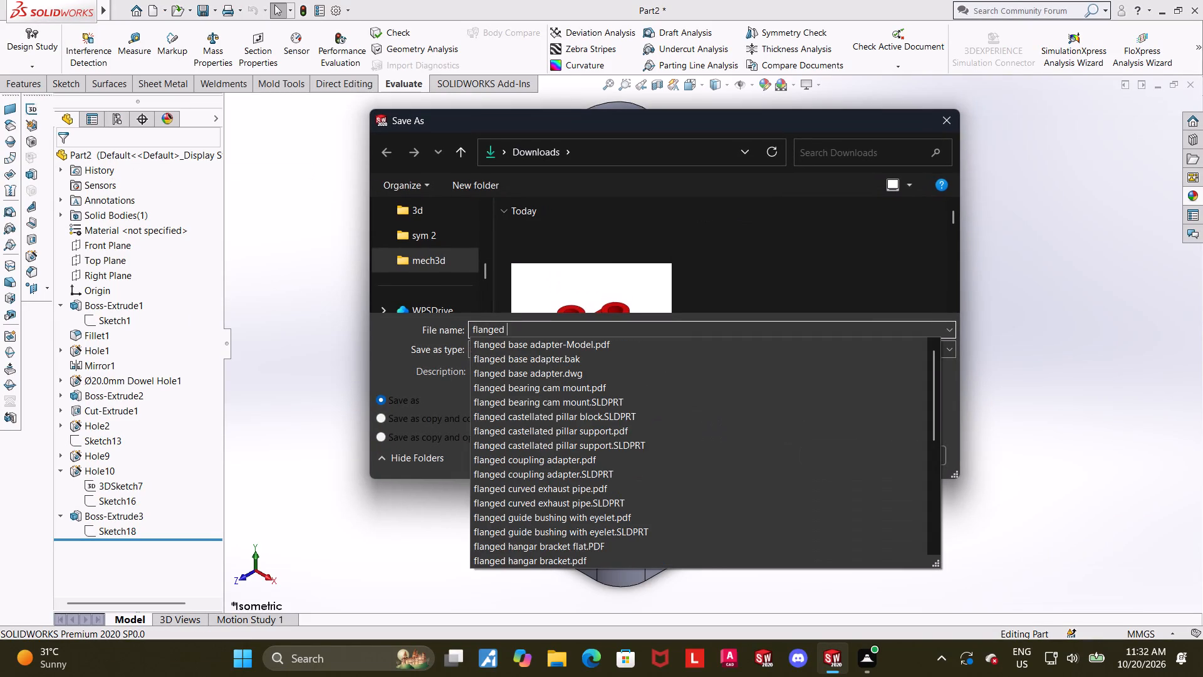
pyautogui.write('pump block')
pyautogui.press('Return')
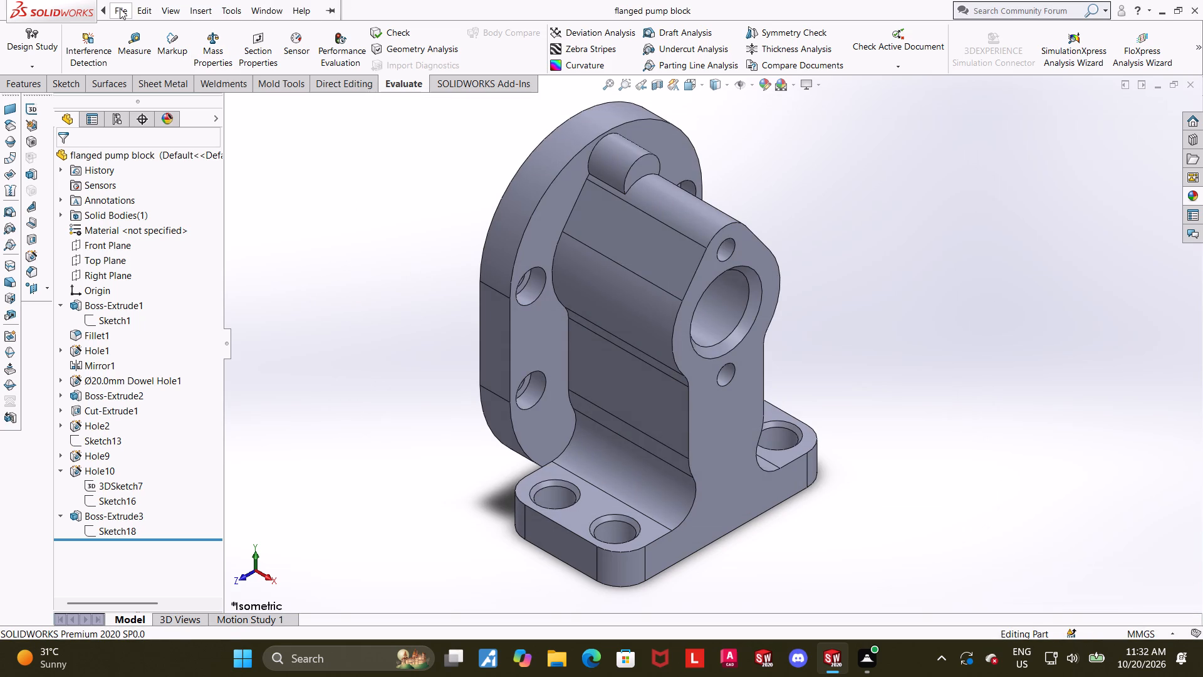
# Save a PDF version of the part in Downloads under the same name, "flanged pump block".
pyautogui.click(152, 176)
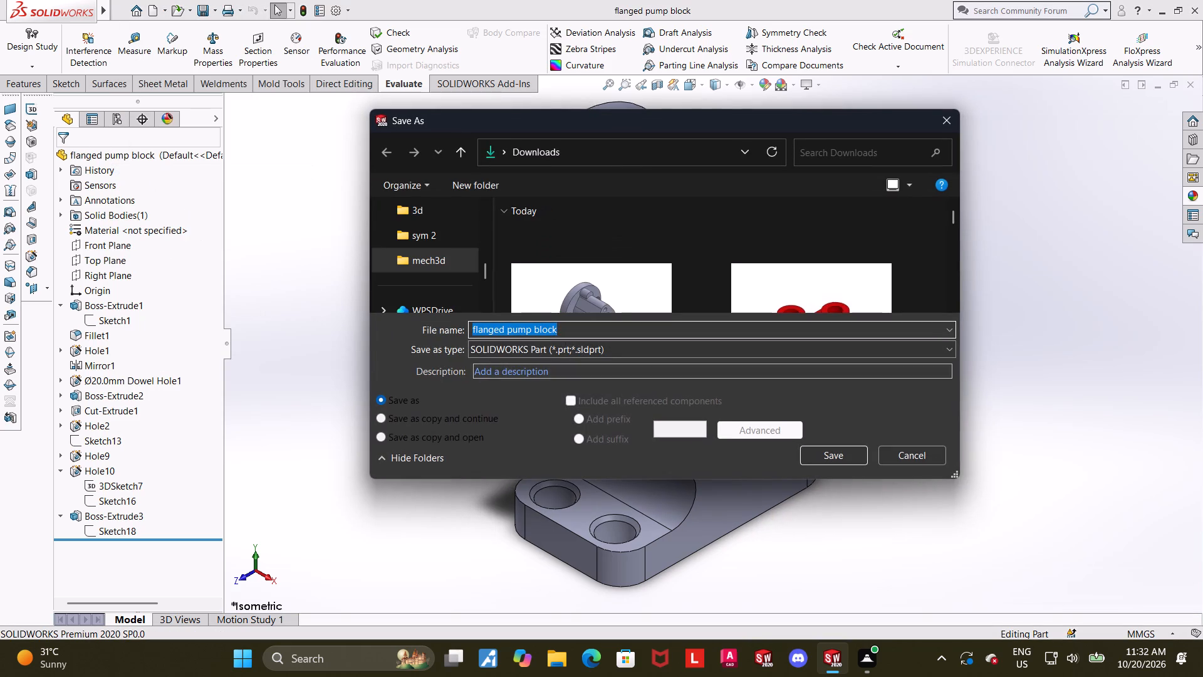
pyautogui.click(605, 352)
pyautogui.click(637, 94)
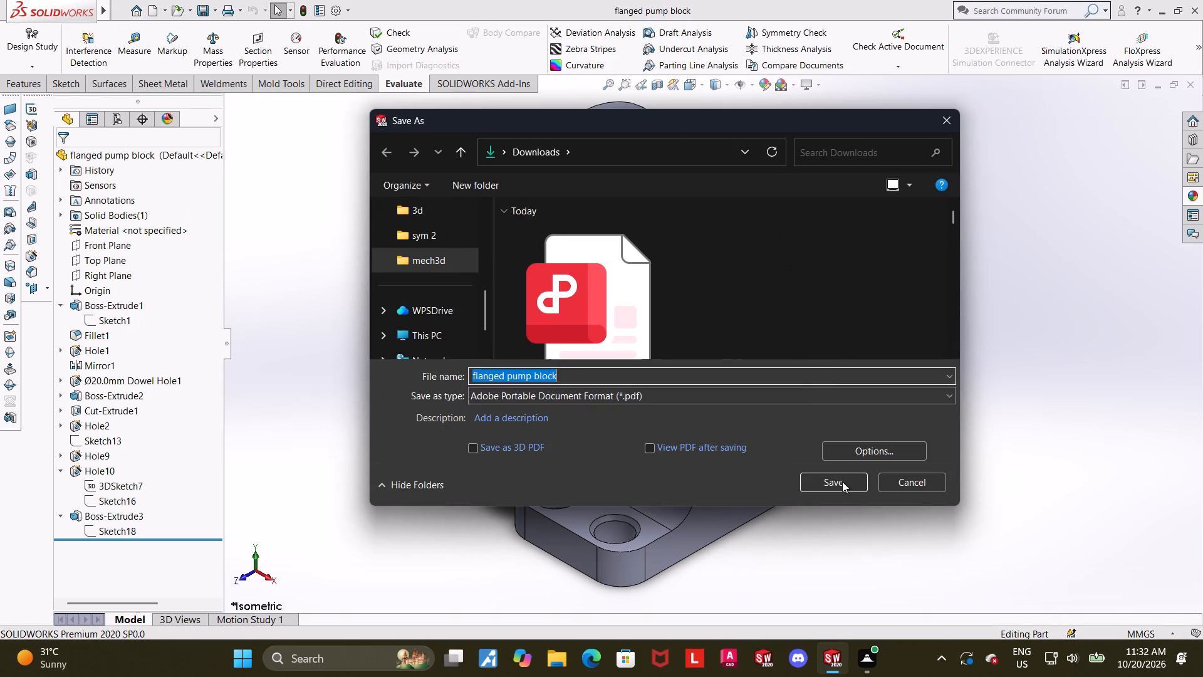
pyautogui.click(843, 483)
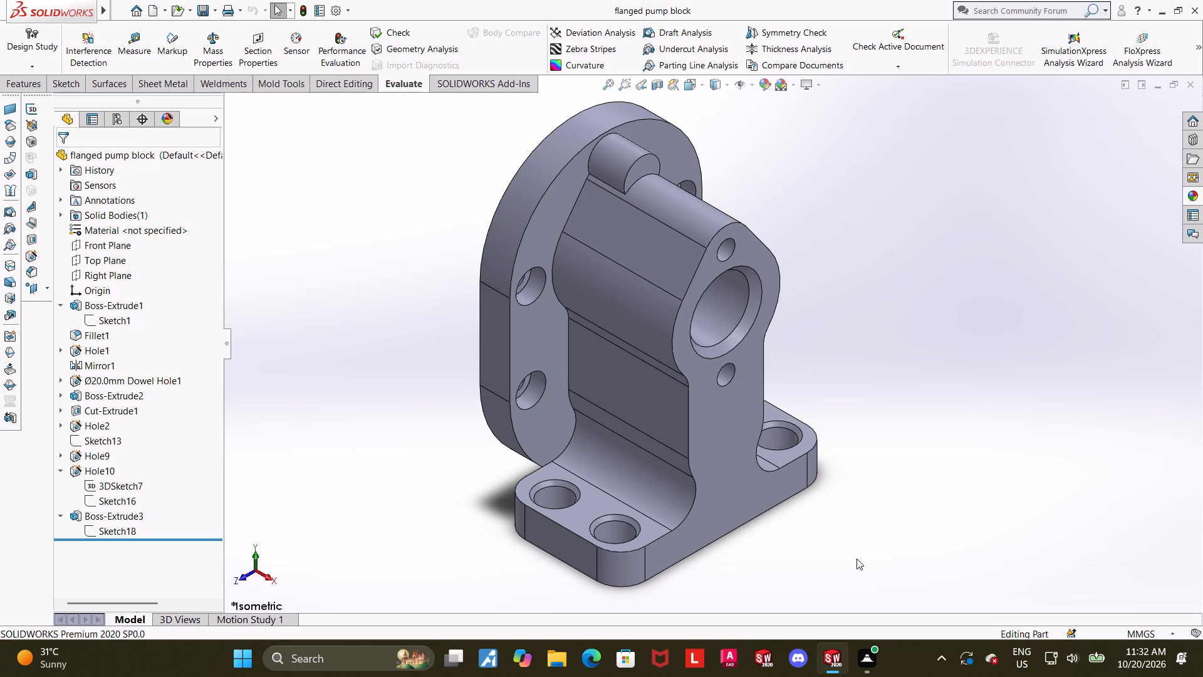